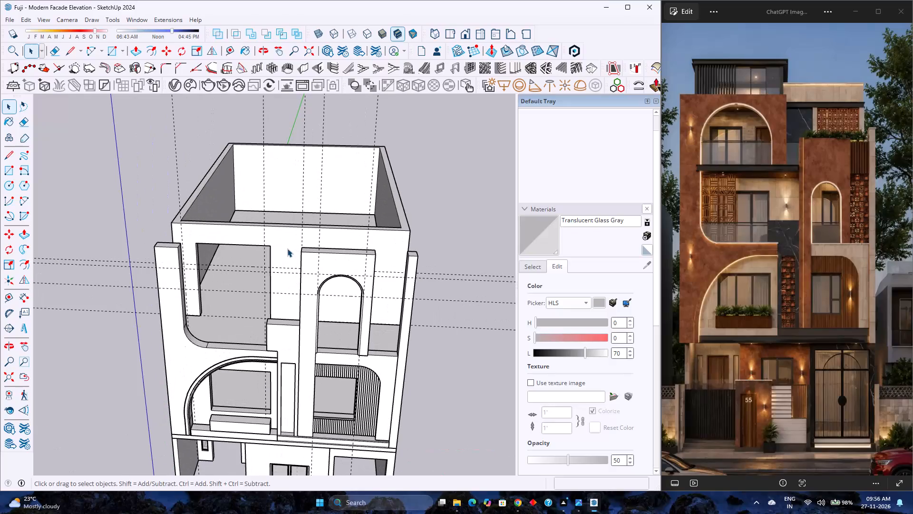
Inside the building group, draw a 22' 6" by 34' rectangle covering the open top of the upper-floor walls.
middle_click(287, 248)
middle_click_drag(287, 250, 292, 283)
middle_click(292, 283)
scroll(285, 281, "down", 4)
scroll(285, 280, "up", 4)
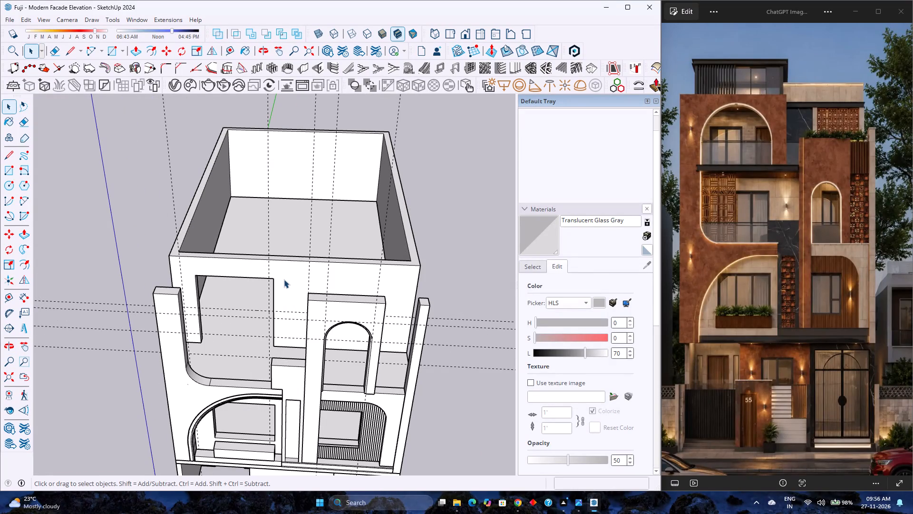
scroll(284, 277, "up", 4)
scroll(284, 277, "down", 4)
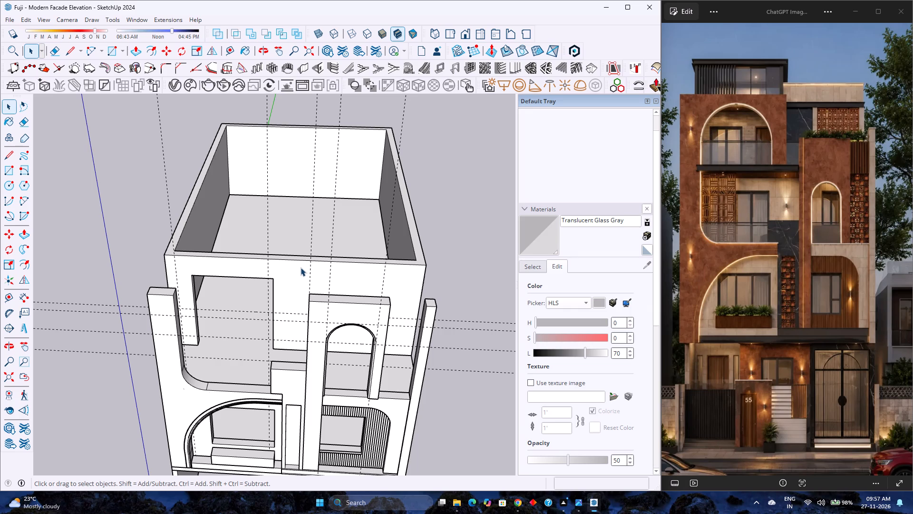
scroll(301, 267, "down", 3)
scroll(301, 267, "up", 4)
double_click(303, 269)
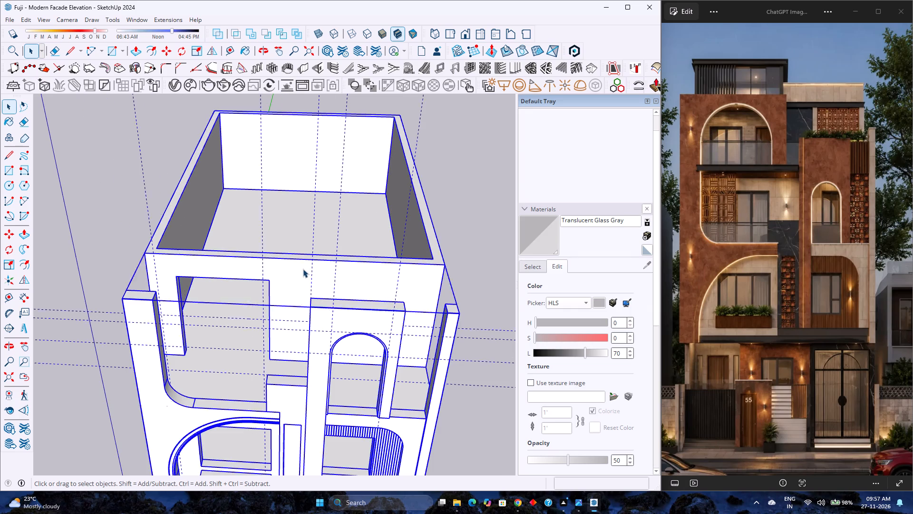
scroll(303, 269, "up", 2)
scroll(303, 269, "down", 5)
scroll(303, 269, "up", 5)
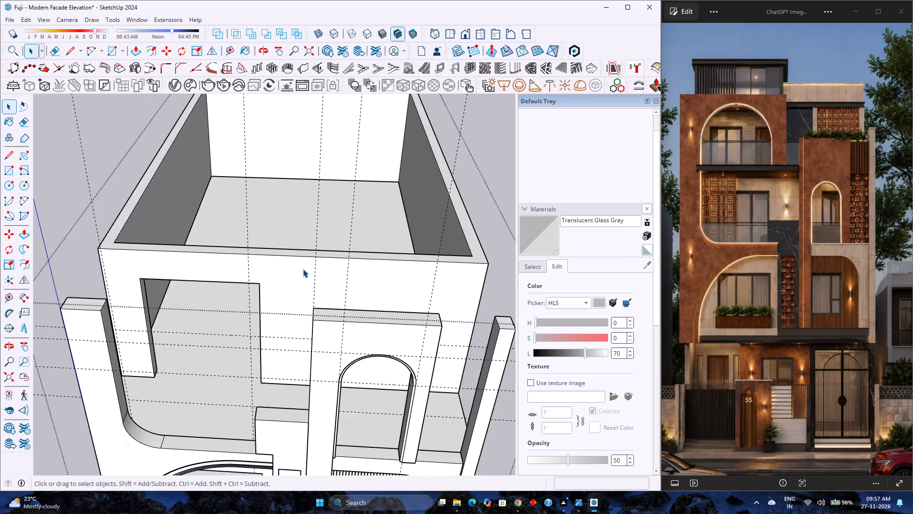
scroll(303, 269, "down", 6)
middle_click_drag(175, 159, 175, 218)
middle_click(175, 218)
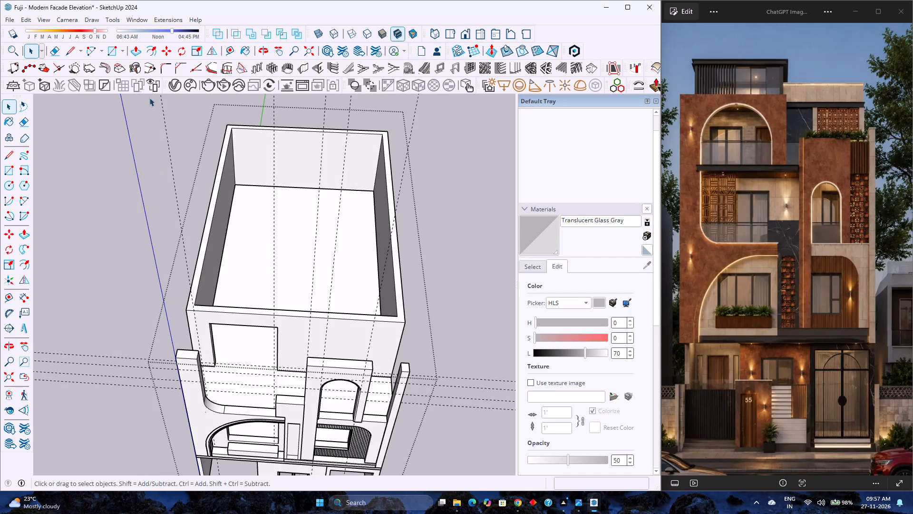
left_click(109, 51)
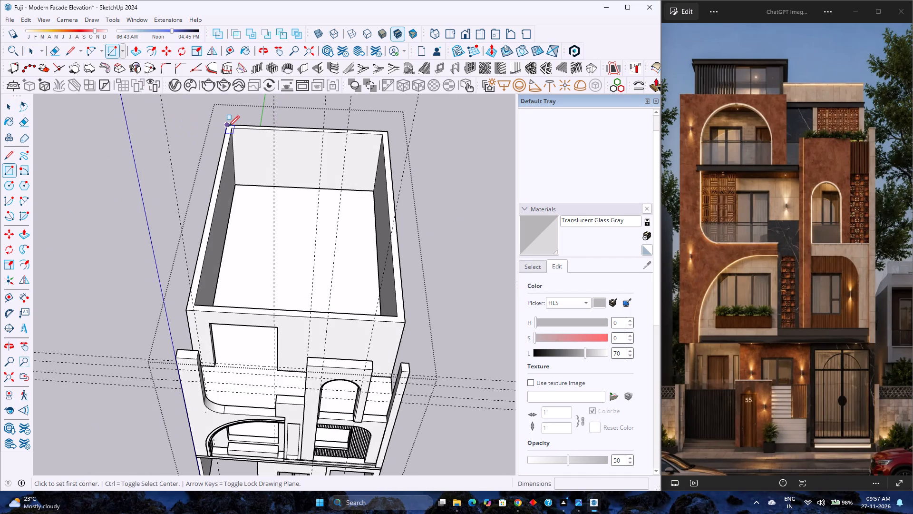
left_click(229, 123)
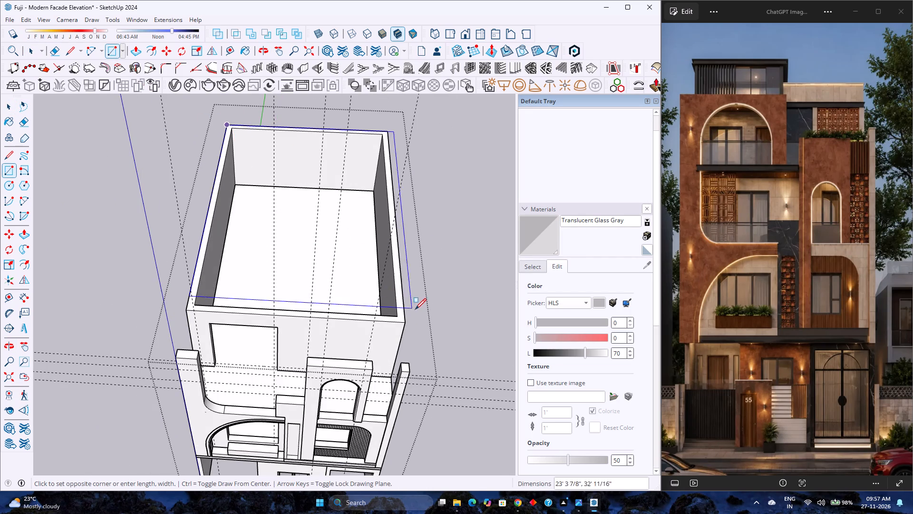
left_click(407, 321)
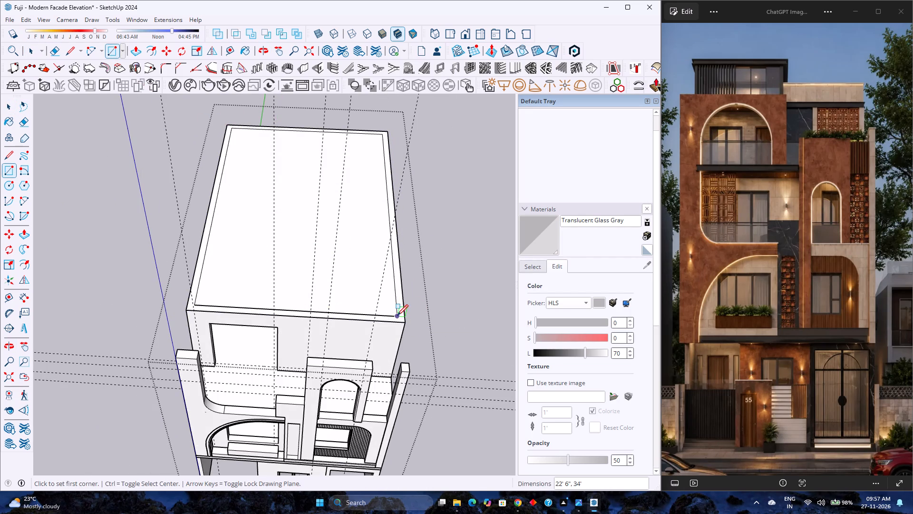
Make a group from the new rectangle covering the top of the walls.
key("space")
double_click(290, 267)
right_click(290, 267)
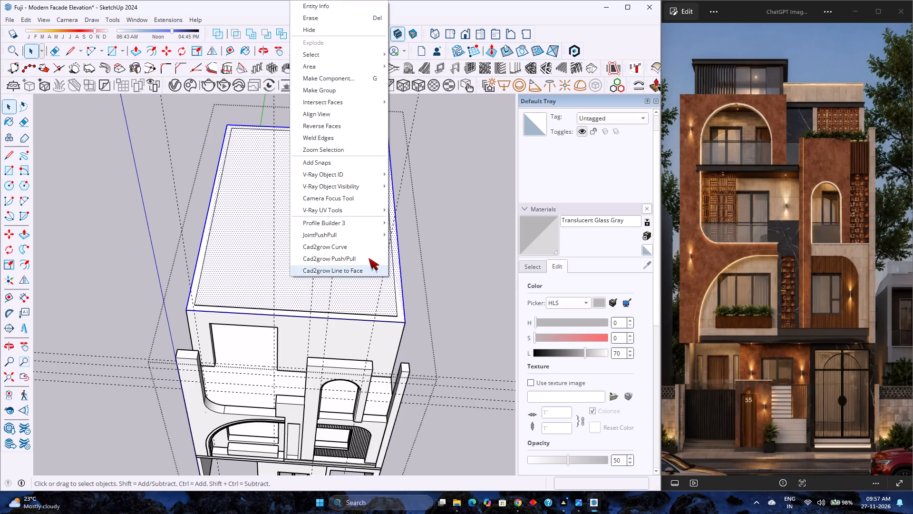
left_click(347, 89)
Inside the new group, Push/Pull the rectangle's face up 6" to form the roof slab.
double_click(305, 193)
right_click(305, 193)
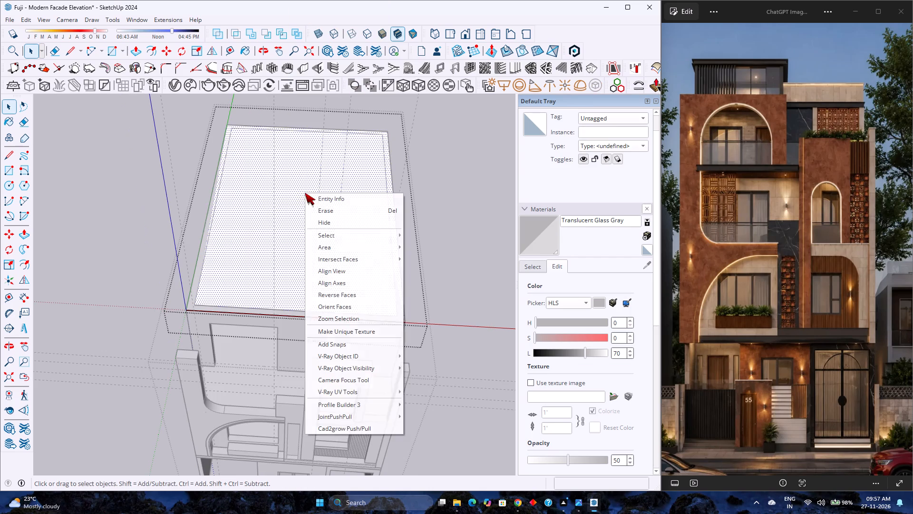
double_click(263, 201)
scroll(289, 235, "up", 2)
key("p")
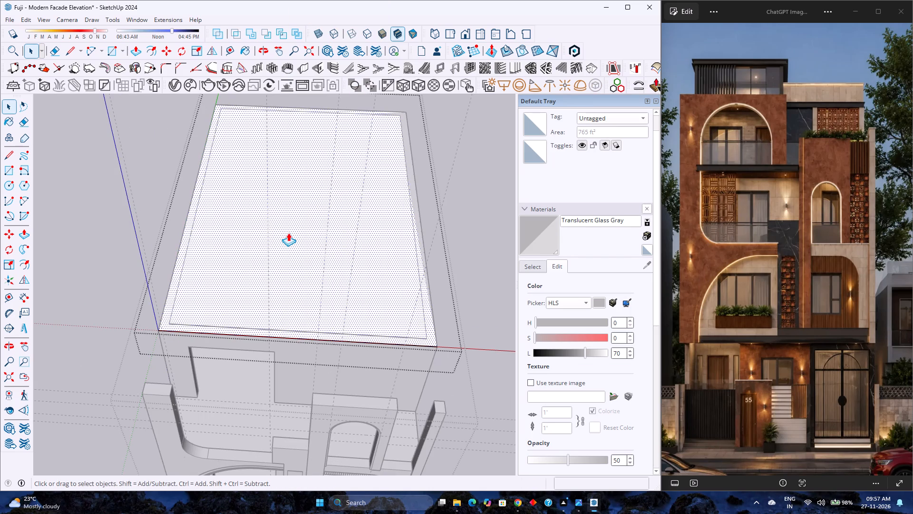
left_click(288, 233)
key("6")
key("Return")
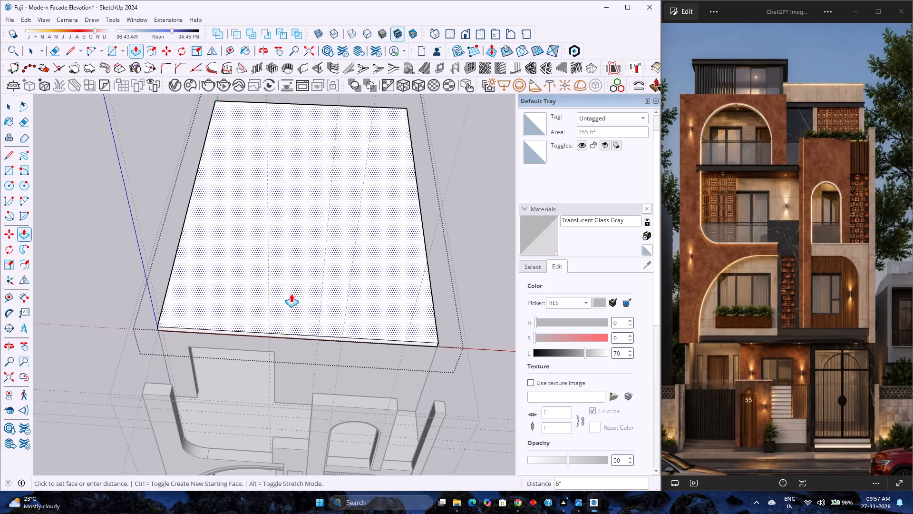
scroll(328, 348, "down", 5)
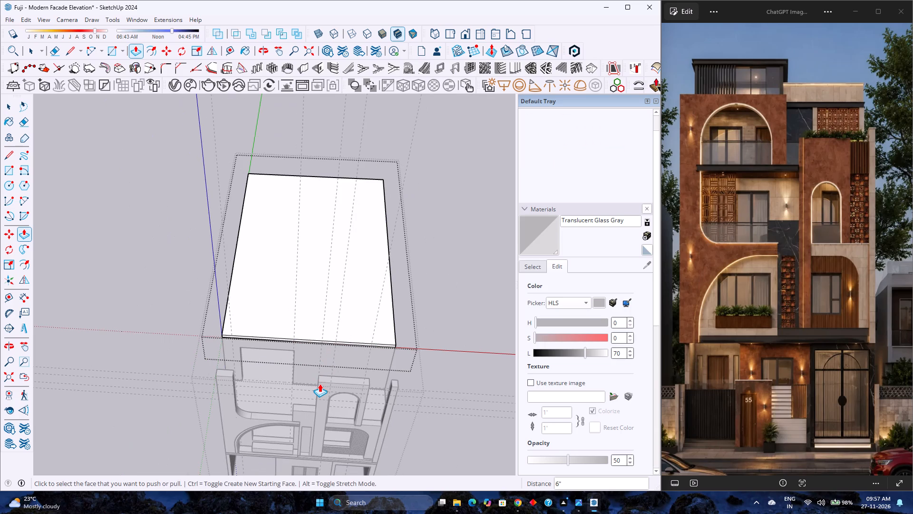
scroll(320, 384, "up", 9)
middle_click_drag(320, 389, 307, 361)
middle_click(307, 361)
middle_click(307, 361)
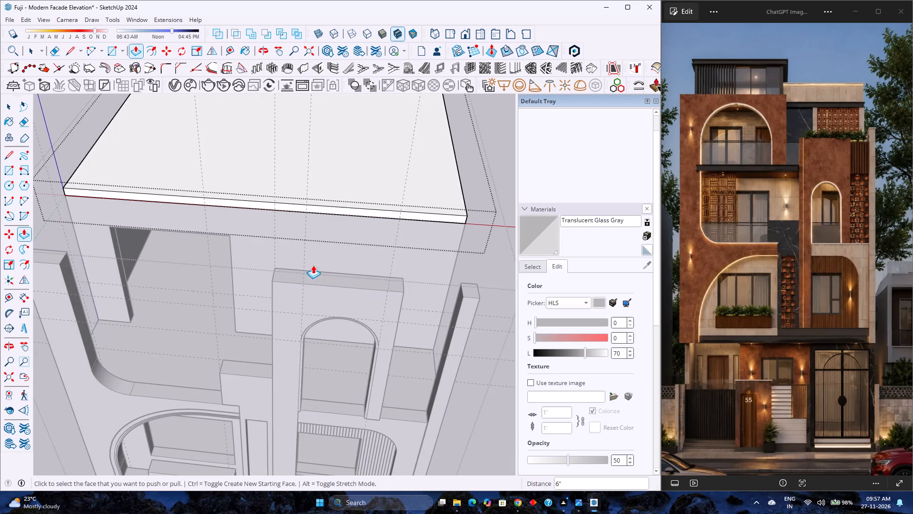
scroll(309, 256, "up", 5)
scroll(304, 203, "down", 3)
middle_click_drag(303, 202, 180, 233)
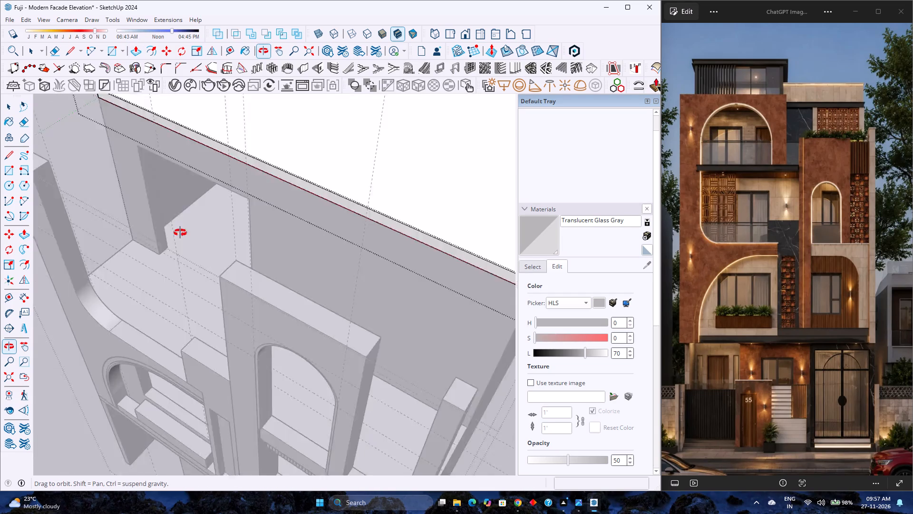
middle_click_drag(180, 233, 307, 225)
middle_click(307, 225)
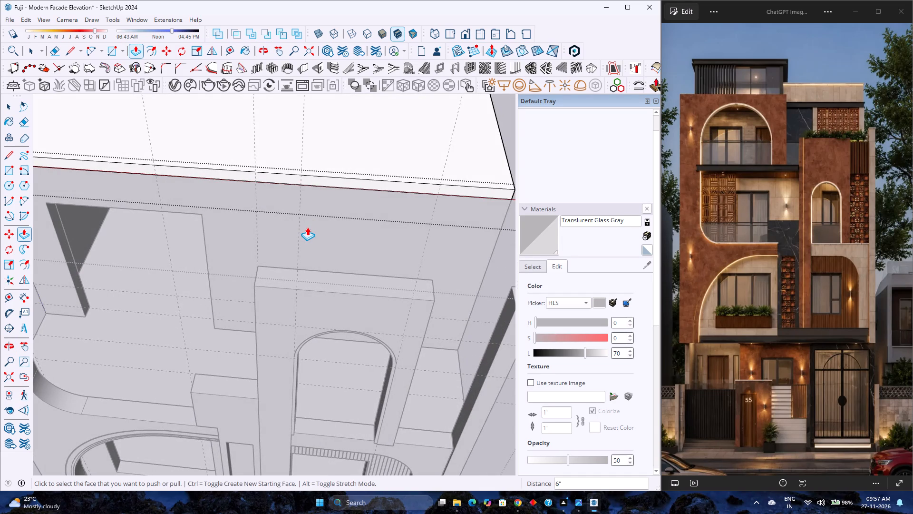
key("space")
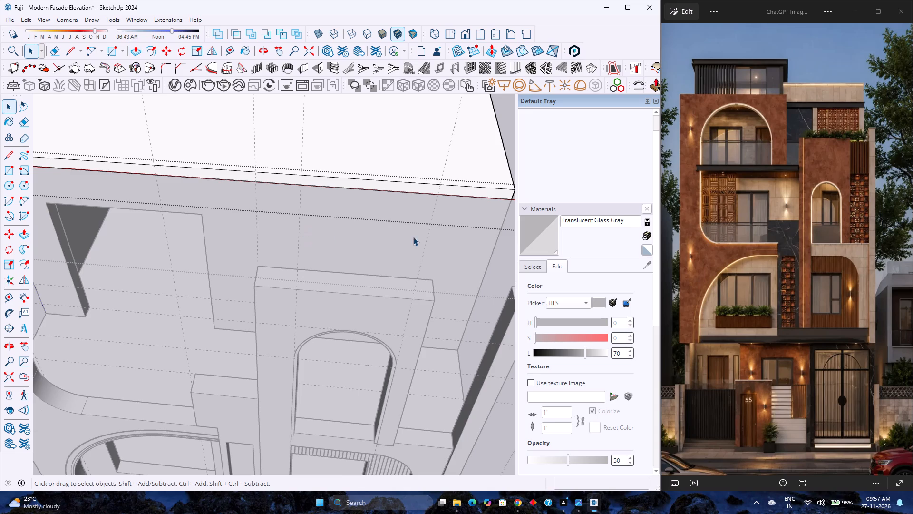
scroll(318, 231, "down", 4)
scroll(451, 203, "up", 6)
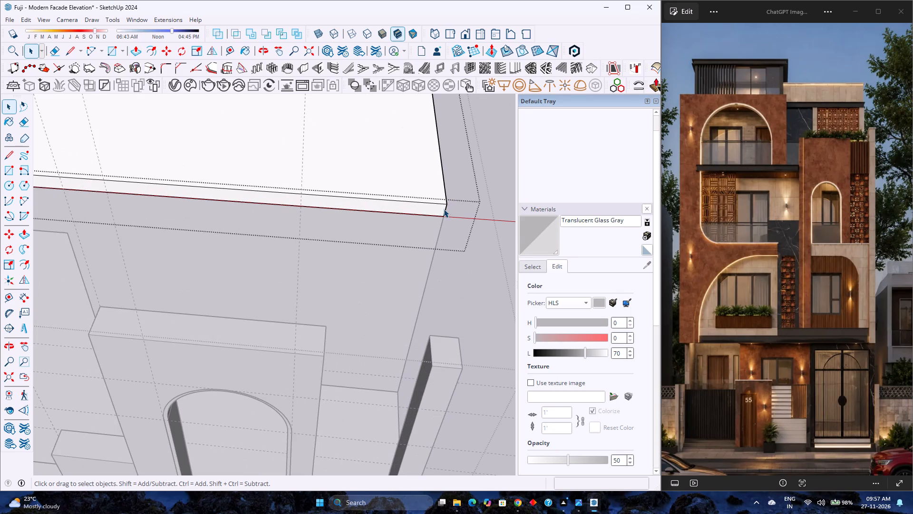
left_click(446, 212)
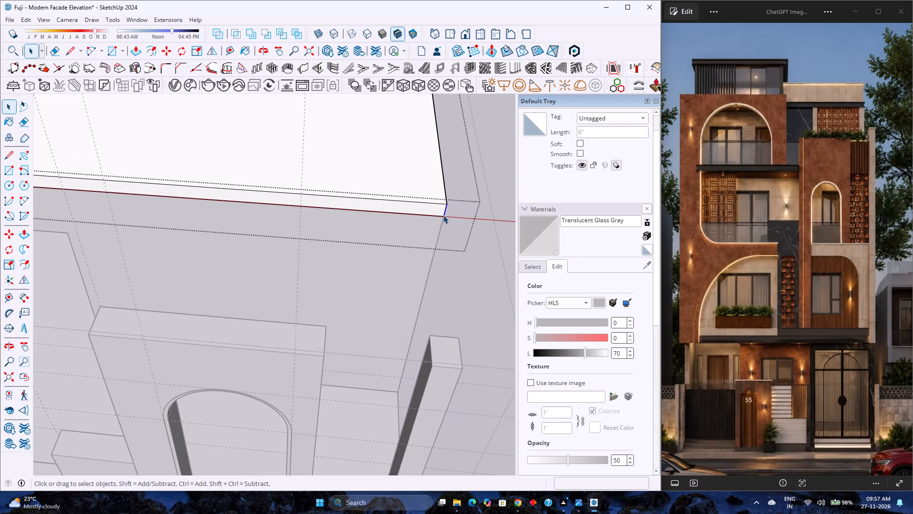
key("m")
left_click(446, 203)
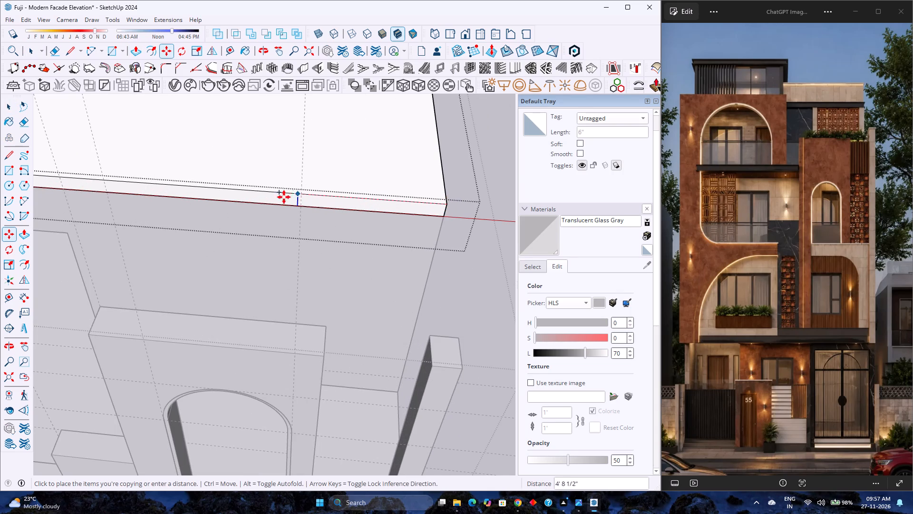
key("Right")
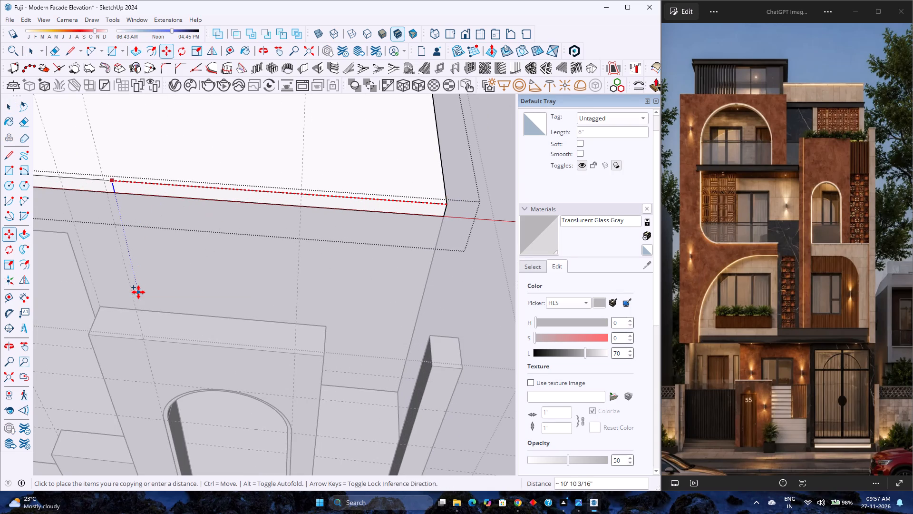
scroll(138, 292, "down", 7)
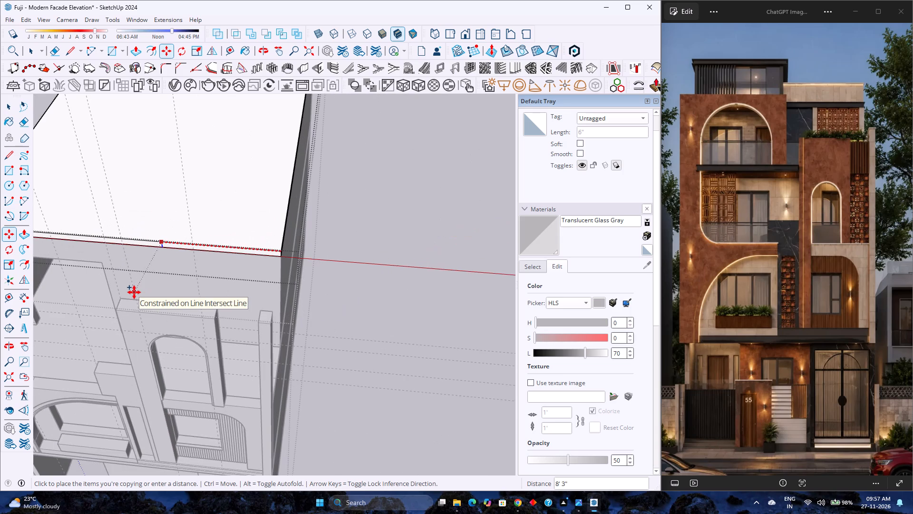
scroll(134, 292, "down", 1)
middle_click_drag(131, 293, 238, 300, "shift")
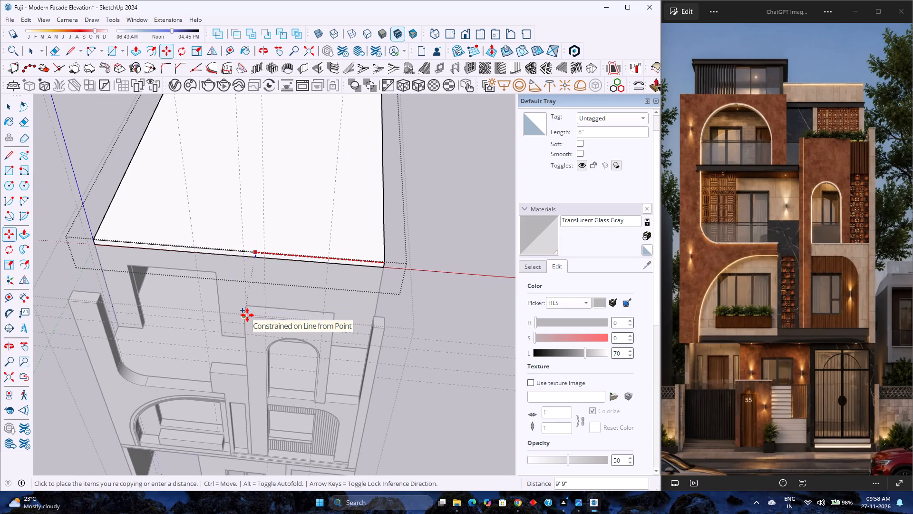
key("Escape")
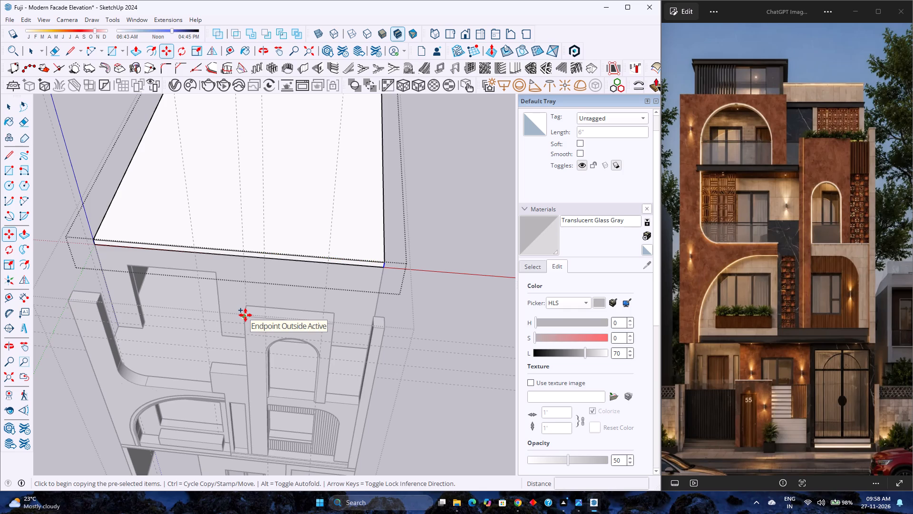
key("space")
Close the roof slab group and return to the building group.
scroll(250, 310, "down", 3)
scroll(227, 316, "up", 3)
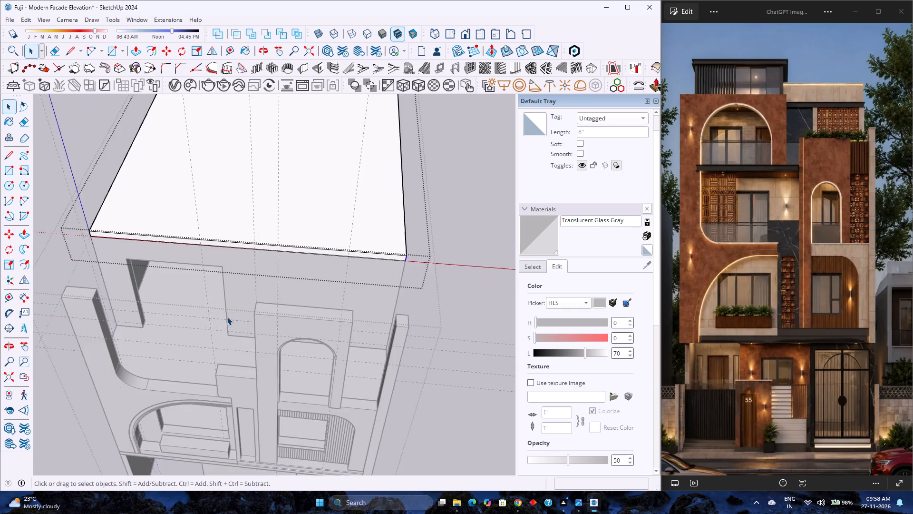
middle_click_drag(227, 316, 245, 259)
middle_click(245, 259)
scroll(245, 259, "down", 3)
scroll(296, 233, "down", 3)
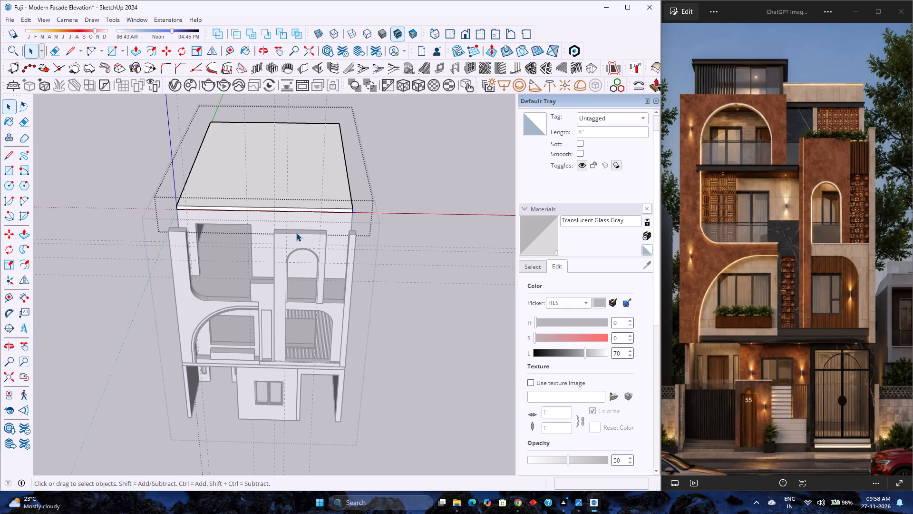
left_click(393, 188)
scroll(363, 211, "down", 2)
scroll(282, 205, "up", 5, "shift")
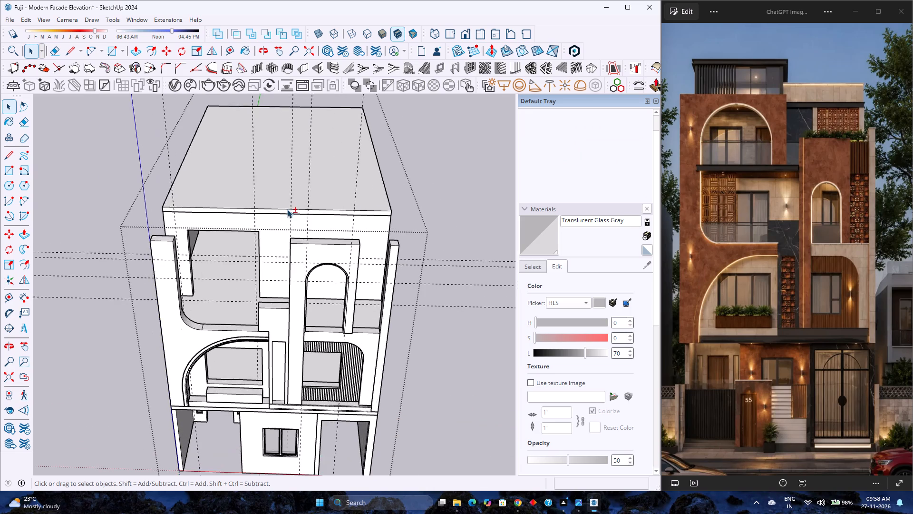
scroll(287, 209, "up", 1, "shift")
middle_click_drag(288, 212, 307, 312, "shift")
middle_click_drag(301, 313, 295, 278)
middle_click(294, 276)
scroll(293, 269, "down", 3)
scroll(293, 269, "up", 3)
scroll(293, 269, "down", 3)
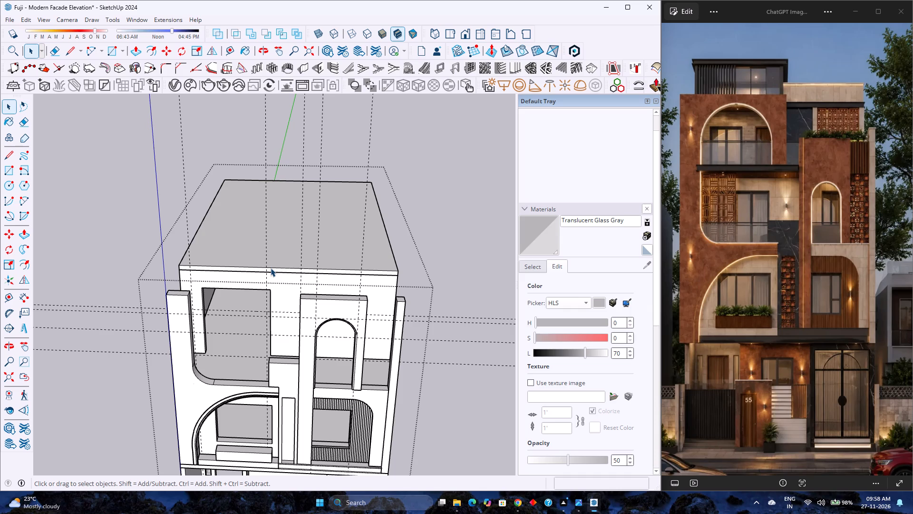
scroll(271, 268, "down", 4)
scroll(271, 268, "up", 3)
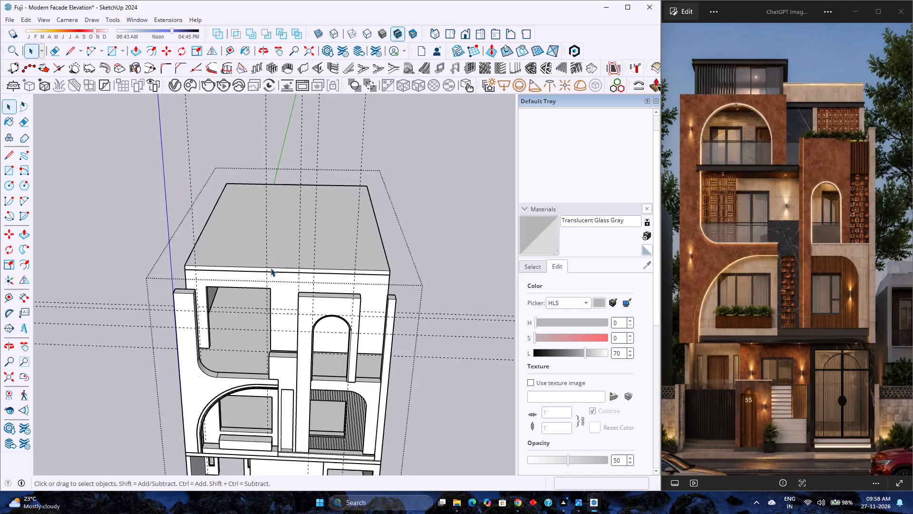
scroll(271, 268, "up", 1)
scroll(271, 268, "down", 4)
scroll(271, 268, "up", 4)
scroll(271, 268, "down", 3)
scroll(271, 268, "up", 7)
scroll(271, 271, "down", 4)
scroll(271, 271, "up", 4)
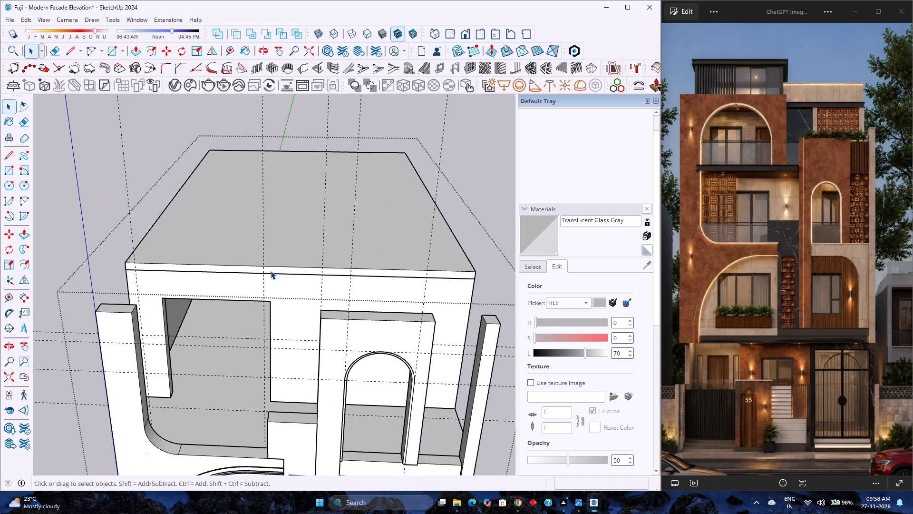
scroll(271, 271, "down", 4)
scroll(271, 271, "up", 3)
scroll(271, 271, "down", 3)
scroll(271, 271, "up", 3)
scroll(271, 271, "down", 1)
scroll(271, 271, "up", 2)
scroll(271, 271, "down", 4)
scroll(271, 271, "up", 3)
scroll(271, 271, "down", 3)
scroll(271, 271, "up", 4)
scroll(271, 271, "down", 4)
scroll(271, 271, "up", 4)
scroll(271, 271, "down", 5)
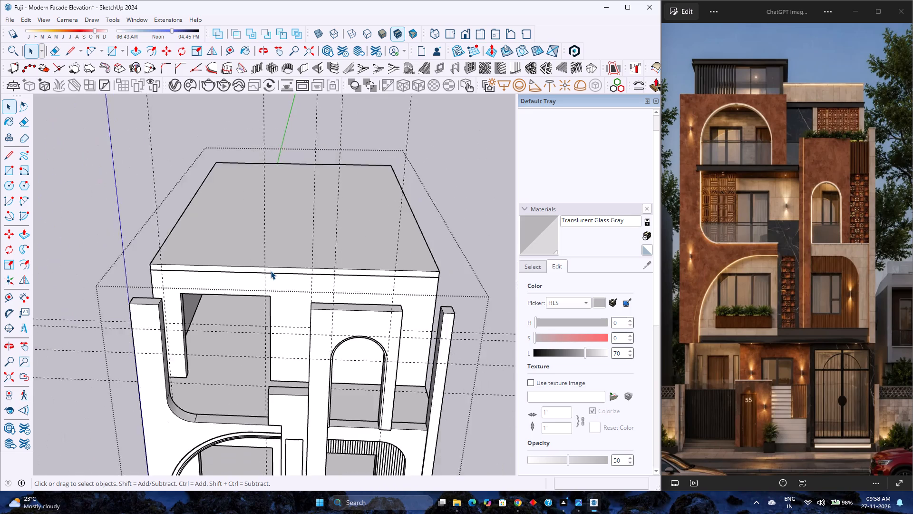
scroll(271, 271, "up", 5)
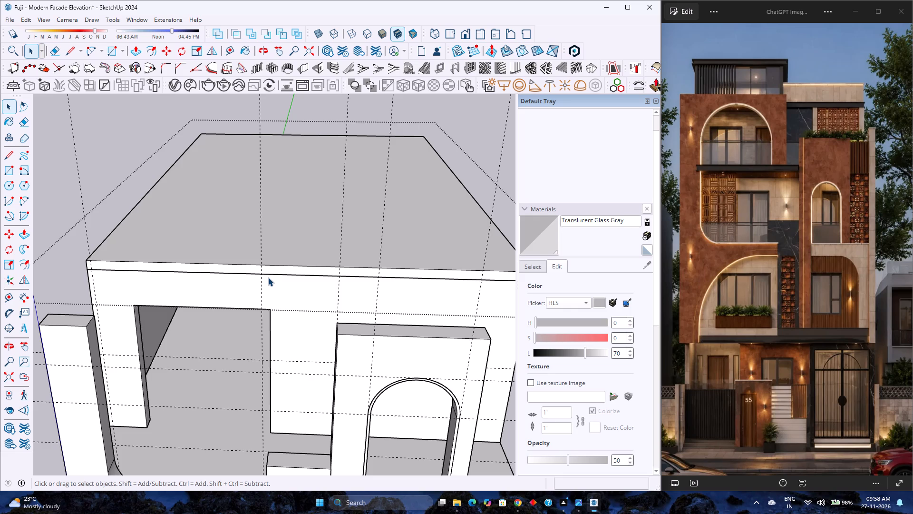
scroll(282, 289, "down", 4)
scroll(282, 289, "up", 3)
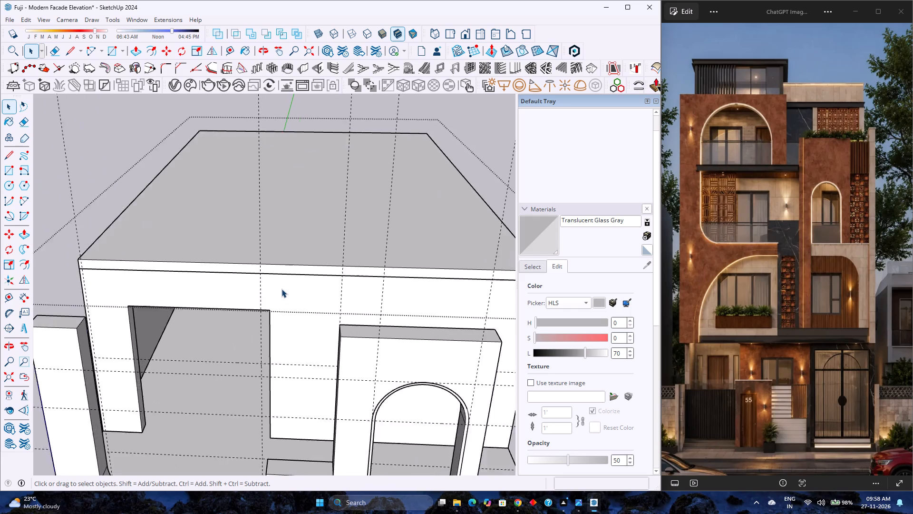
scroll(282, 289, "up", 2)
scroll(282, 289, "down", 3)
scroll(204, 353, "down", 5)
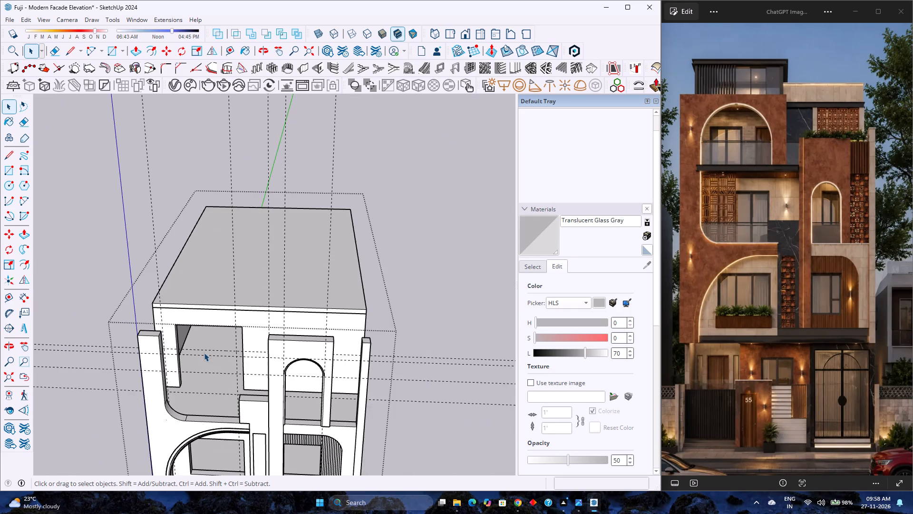
Inside the facade's arched panel group, Push/Pull the panel's top face up 6" to the roof slab's edge.
middle_click_drag(294, 366, 261, 334)
middle_click(261, 334)
middle_click(261, 334)
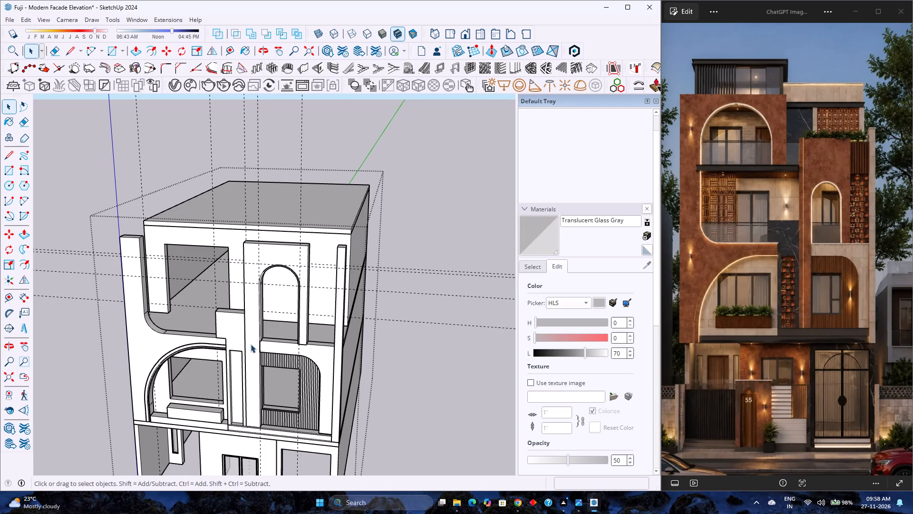
double_click(281, 250)
scroll(281, 250, "up", 3)
scroll(284, 254, "down", 4)
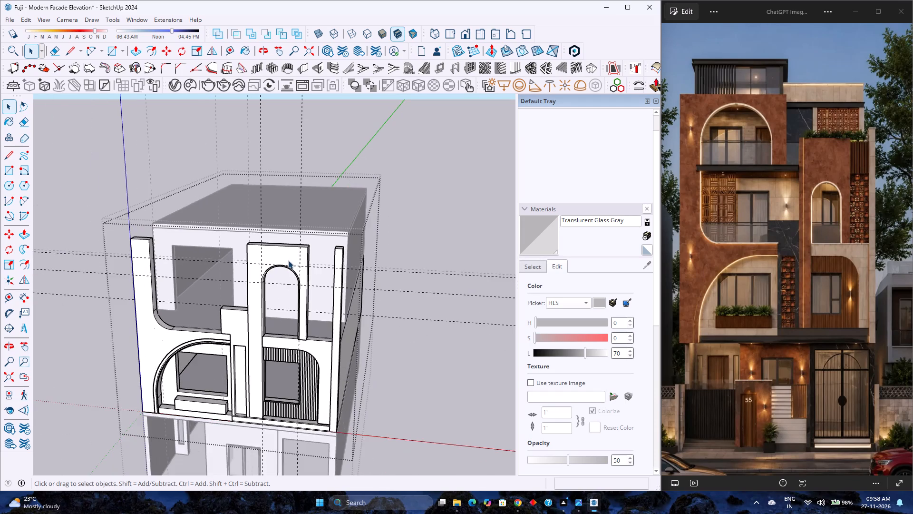
middle_click_drag(314, 290, 212, 326)
middle_click(212, 326)
double_click(173, 280)
scroll(173, 280, "up", 3)
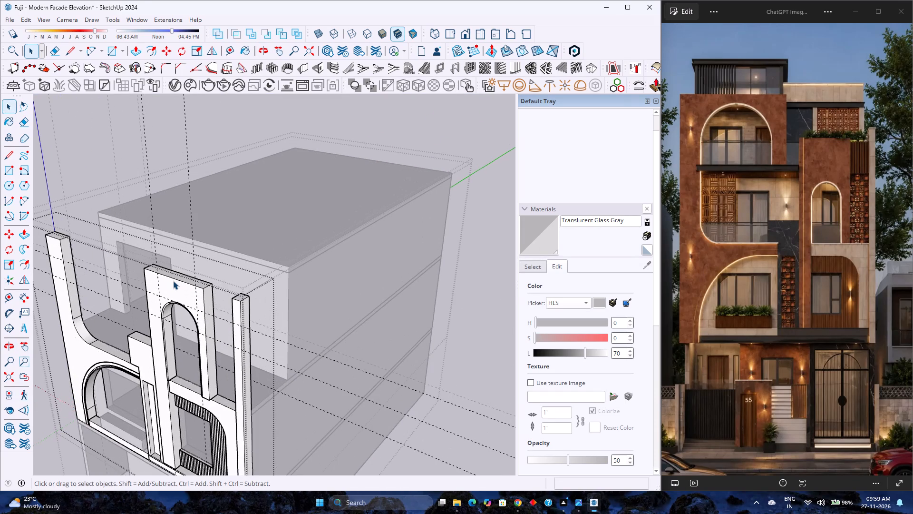
key("p")
scroll(170, 277, "up", 3)
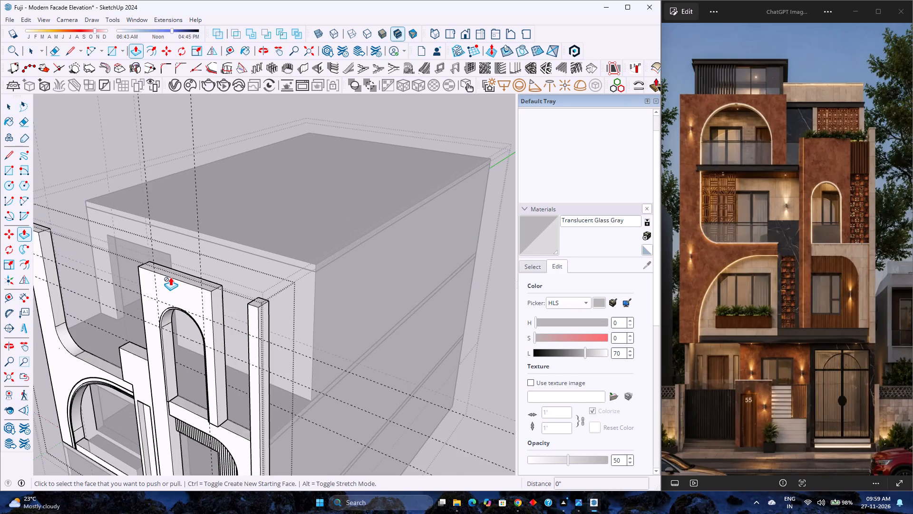
key("space")
double_click(175, 277)
scroll(178, 277, "up", 1)
left_click(178, 277)
key("p")
left_click(178, 277)
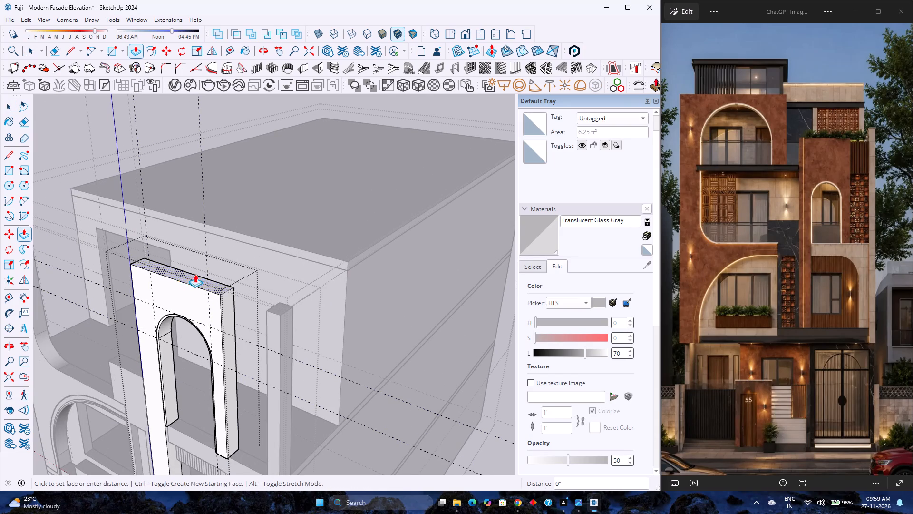
left_click(339, 260)
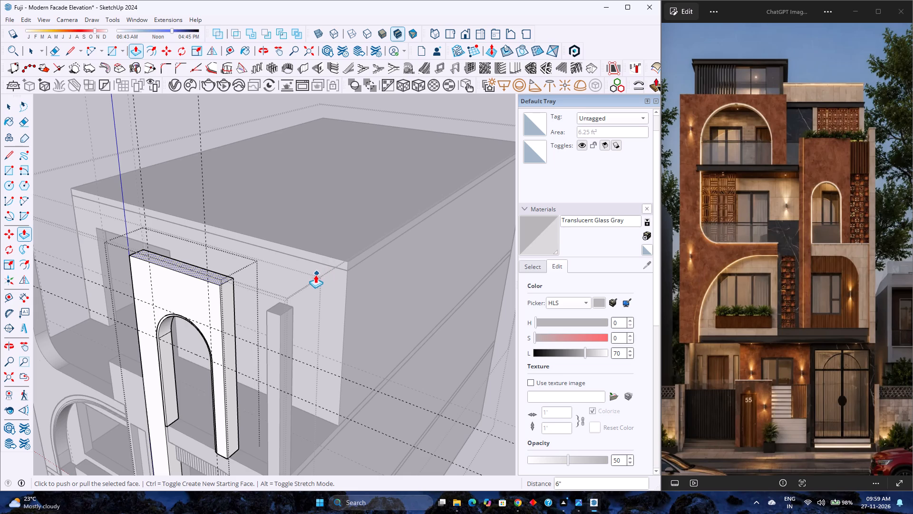
key("Escape")
key("space")
key("Escape")
Push/Pull the top face of the narrow fin at the facade's right end up by the same 6".
left_click(277, 310)
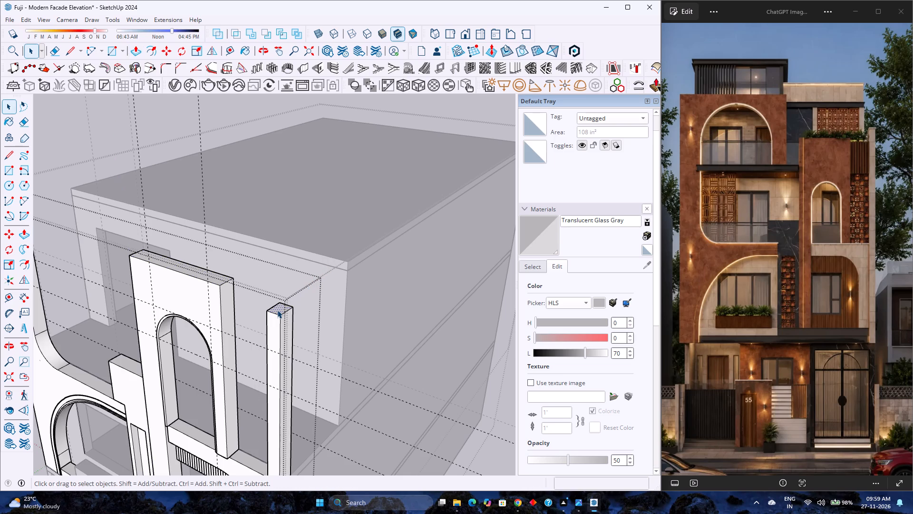
key("p")
left_click(277, 310)
left_click(277, 310)
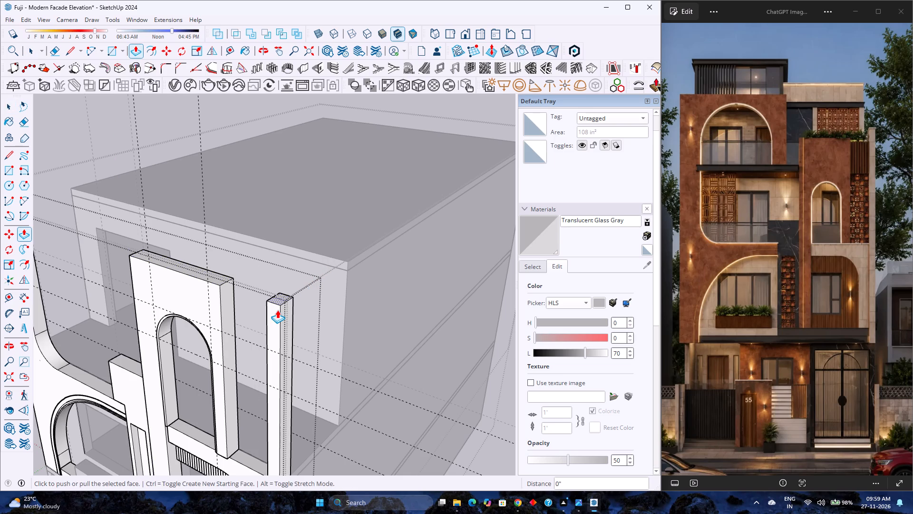
Inside the left curved frame's group, Push/Pull its upright's top face up by the same 6".
scroll(277, 310, "down", 7)
scroll(111, 249, "up", 4)
key("space")
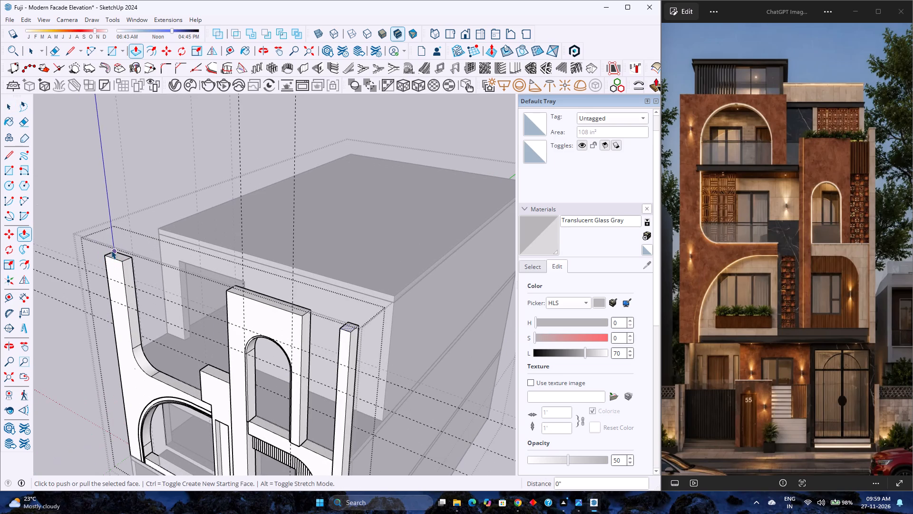
double_click(116, 256)
scroll(117, 256, "up", 4)
left_click(117, 257)
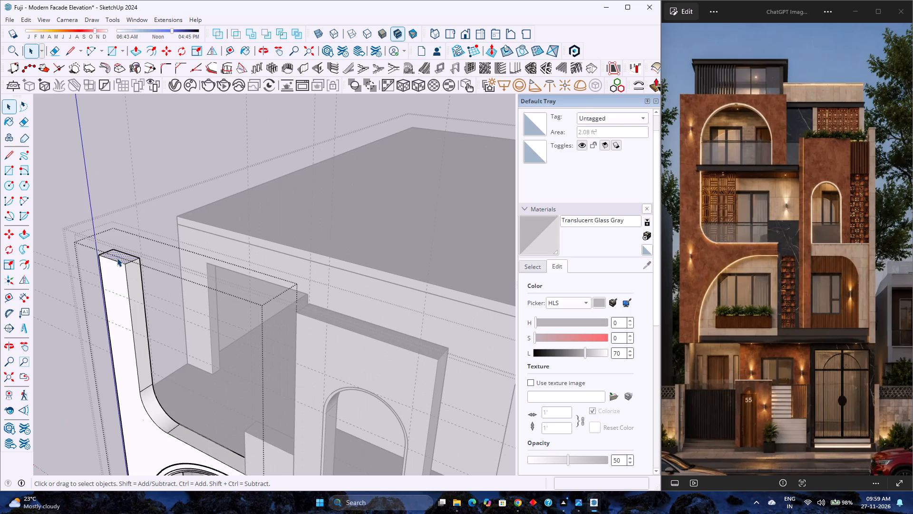
key("p")
double_click(117, 258)
key("space")
key("Escape")
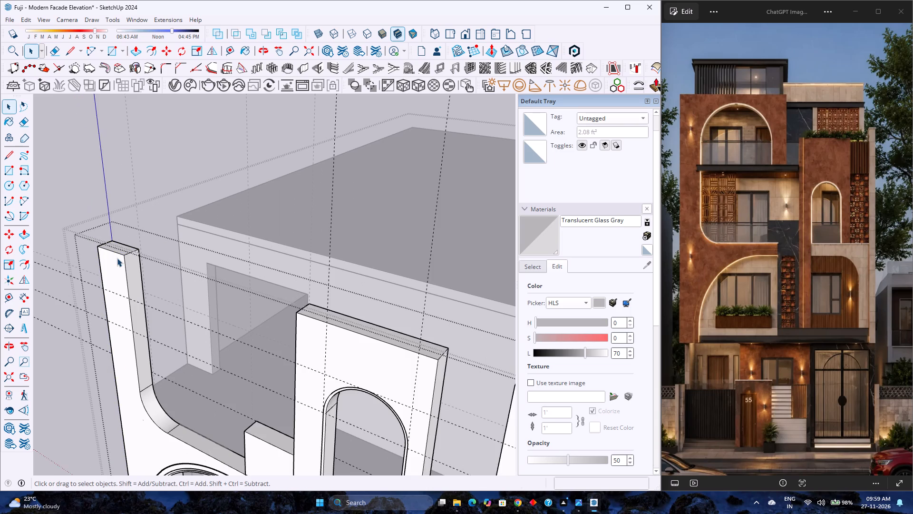
Examine how the raised facade frame, arched panel and side fin meet the roof slab.
scroll(260, 267, "down", 8)
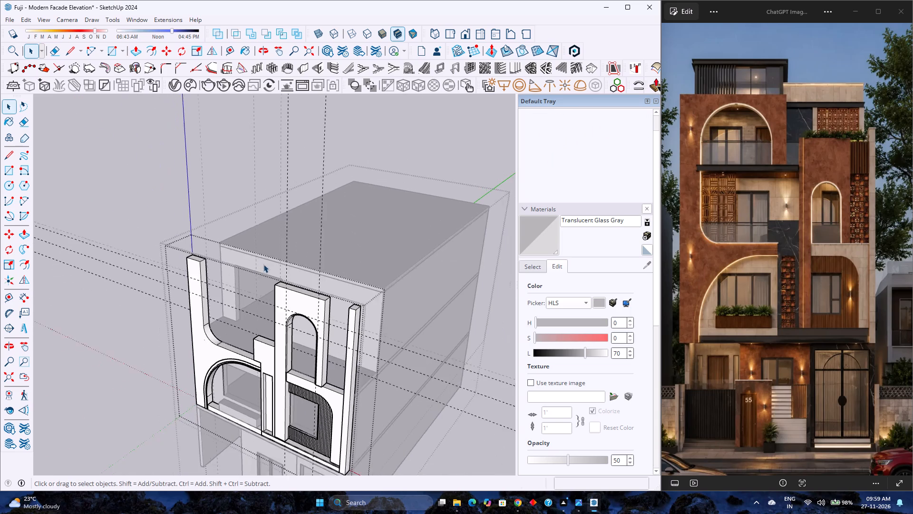
scroll(263, 264, "down", 7)
scroll(263, 264, "up", 3)
scroll(263, 264, "down", 4)
scroll(263, 264, "up", 3)
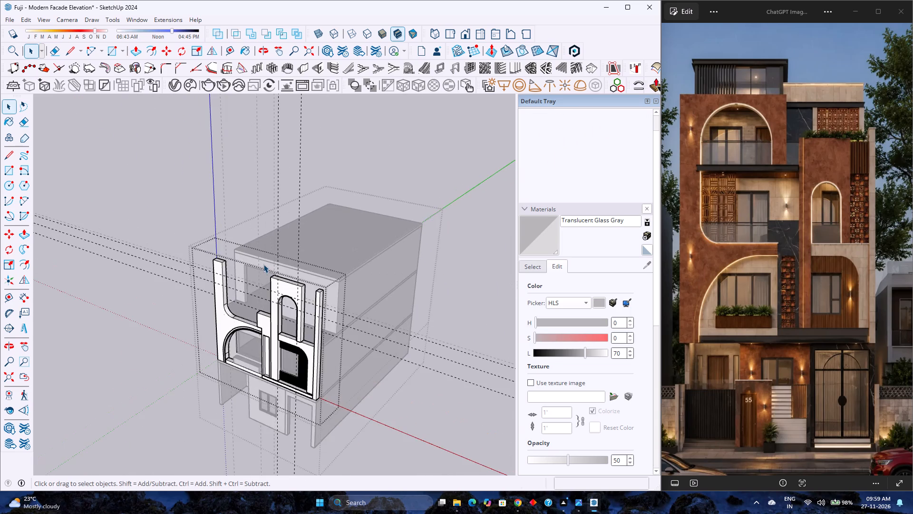
scroll(263, 264, "up", 3)
middle_click(263, 265, "shift")
middle_click_drag(262, 266, 248, 309, "shift")
middle_click(248, 309, "shift")
middle_click_drag(248, 308, 287, 257)
middle_click(287, 257)
scroll(287, 257, "down", 4)
middle_click_drag(277, 287, 278, 285)
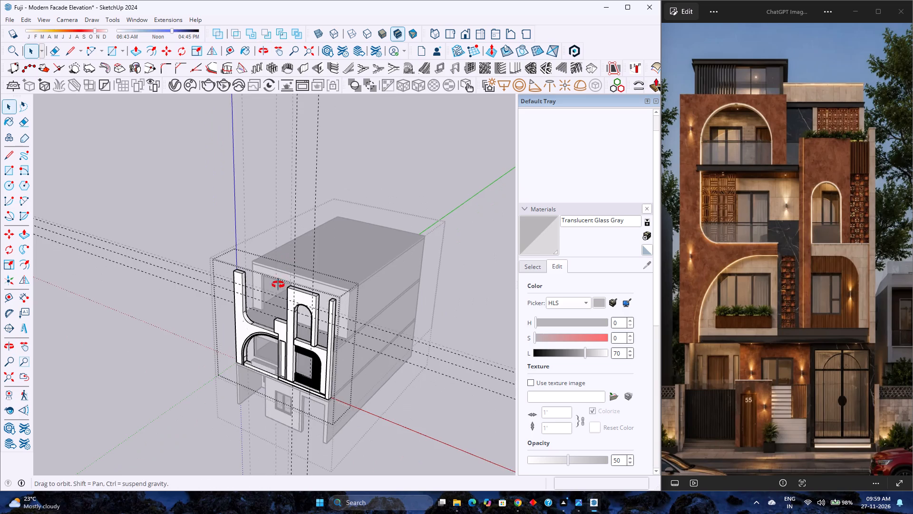
middle_click_drag(278, 285, 369, 248)
middle_click(369, 248)
Inside the roof slab group, copy the front right vertical edge 9' 9" along the red axis to the arched panel's left side.
scroll(301, 257, "up", 5)
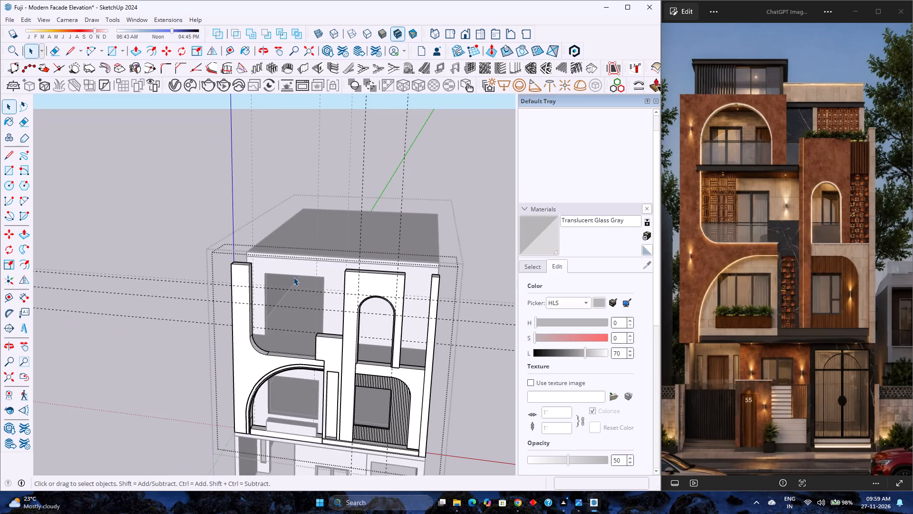
scroll(293, 277, "up", 2)
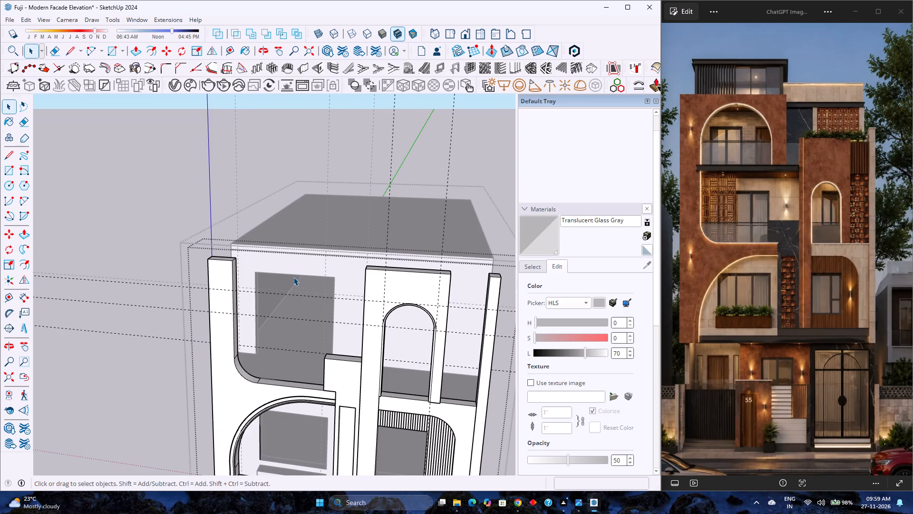
scroll(370, 290, "up", 3)
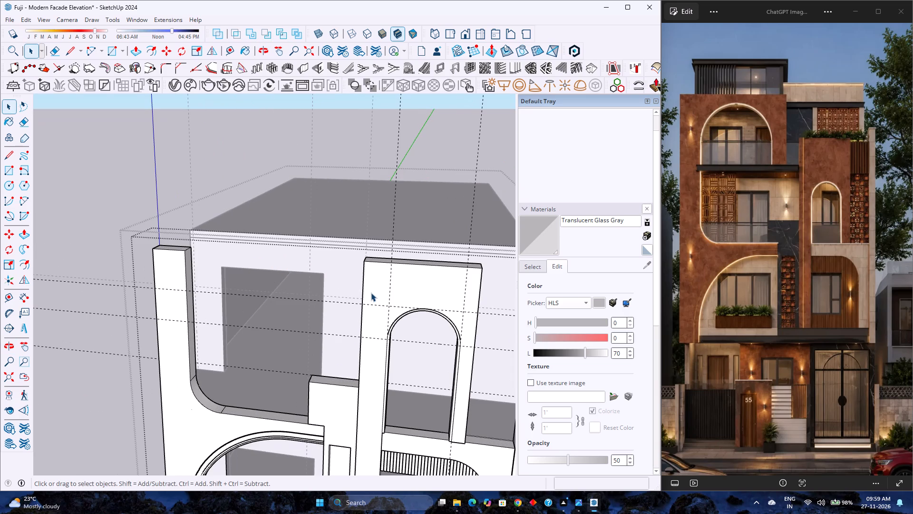
scroll(351, 258, "up", 2)
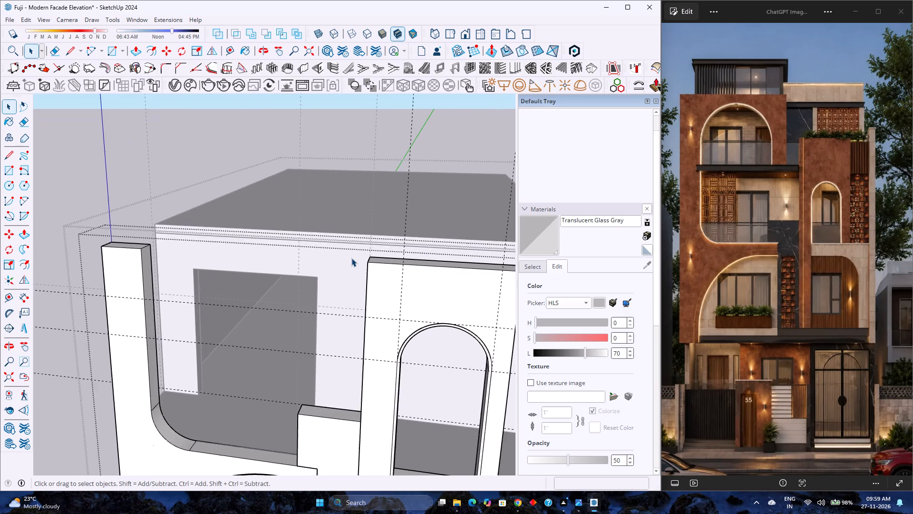
scroll(354, 258, "up", 2, "shift")
middle_click_drag(354, 258, 297, 285, "shift")
middle_click(297, 285, "shift")
scroll(294, 280, "down", 4)
scroll(451, 279, "up", 3)
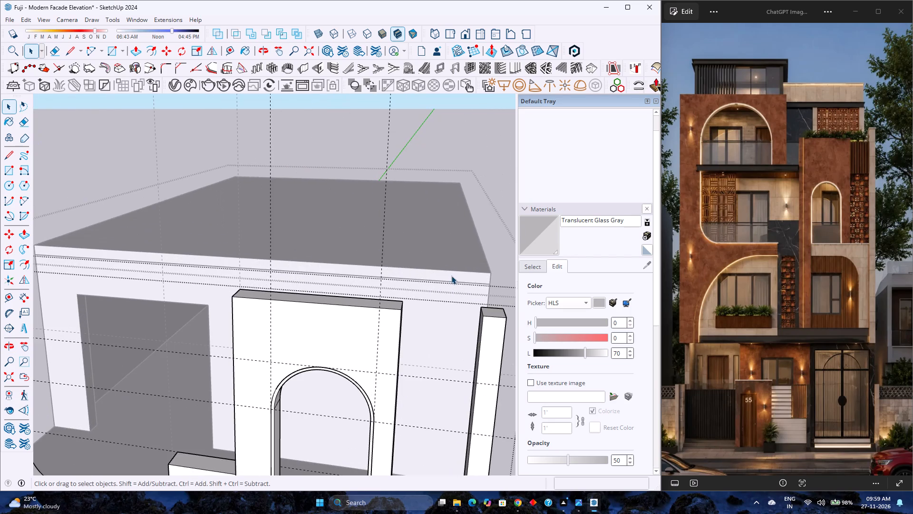
double_click(451, 276)
left_click(491, 278)
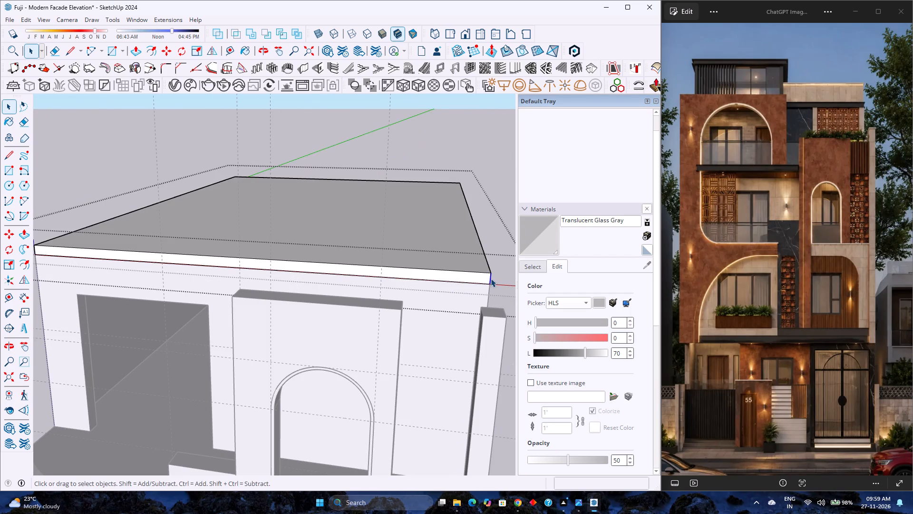
key("m")
left_click(491, 273)
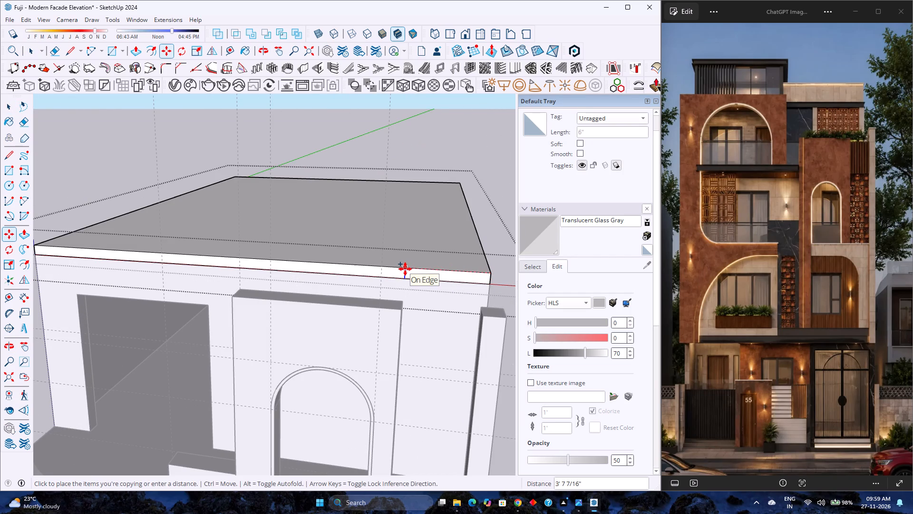
key("Right")
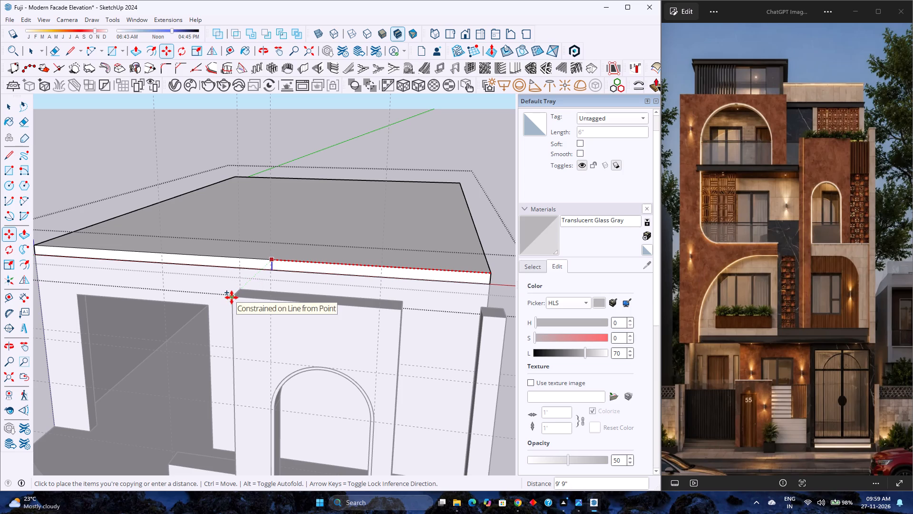
left_click(232, 297)
Copy the new slab edge 10' 8" along the red axis to line up with the left frame's inner side.
scroll(232, 297, "down", 3)
middle_click_drag(232, 298, 288, 302)
middle_click(288, 302)
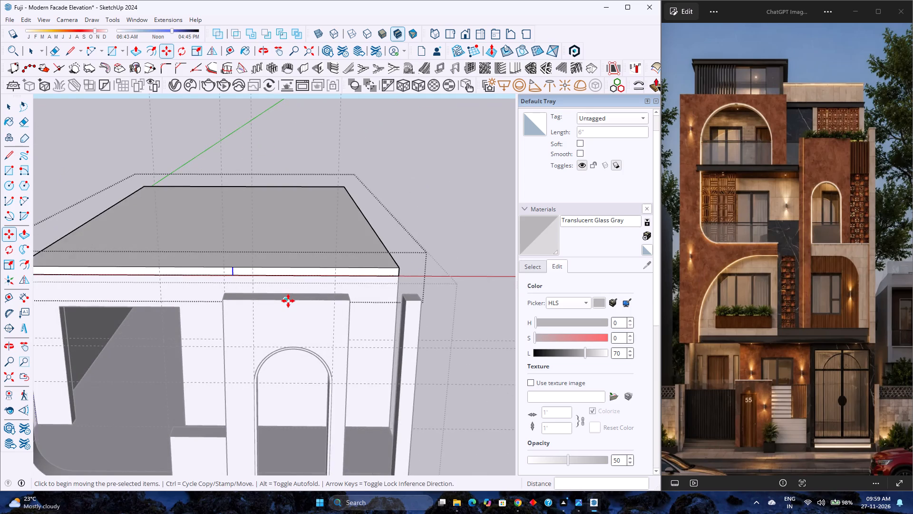
scroll(288, 301, "down", 7)
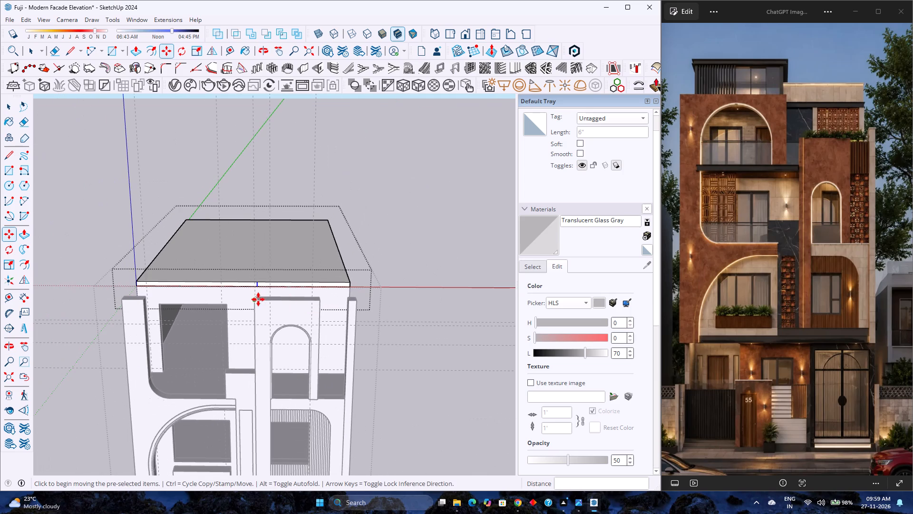
scroll(223, 292, "up", 5)
middle_click_drag(228, 292, 303, 291, "shift")
left_click(369, 306)
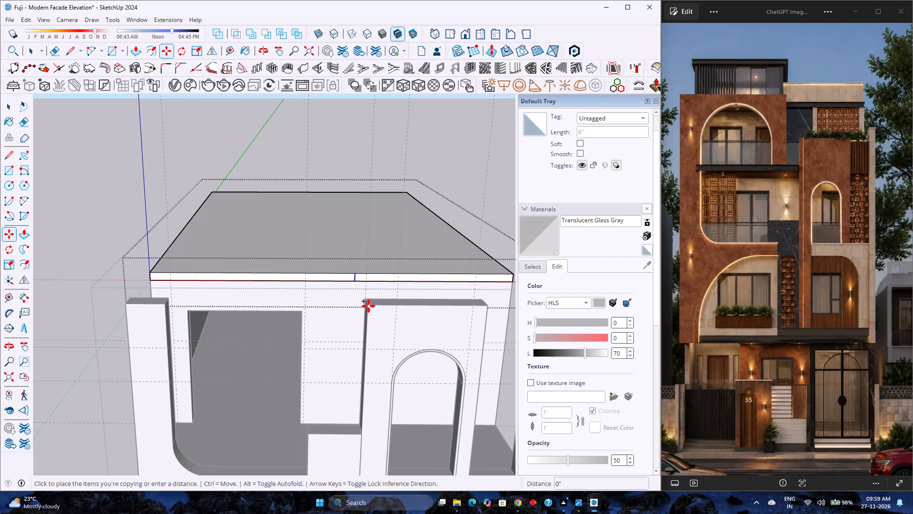
key("Right")
scroll(165, 306, "up", 8)
left_click(162, 306)
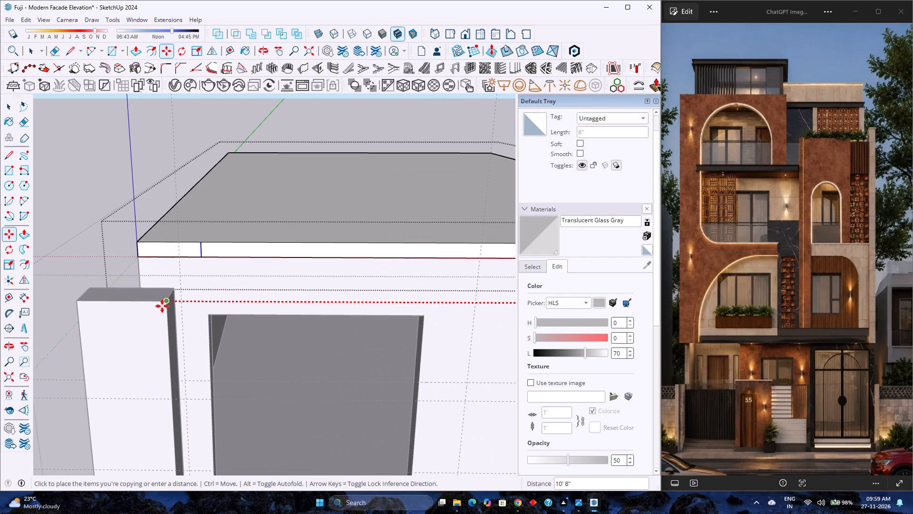
Push/Pull the slab's front face between the two copied edges outward 6' to the front of the facade frame.
scroll(207, 293, "down", 8)
key("p")
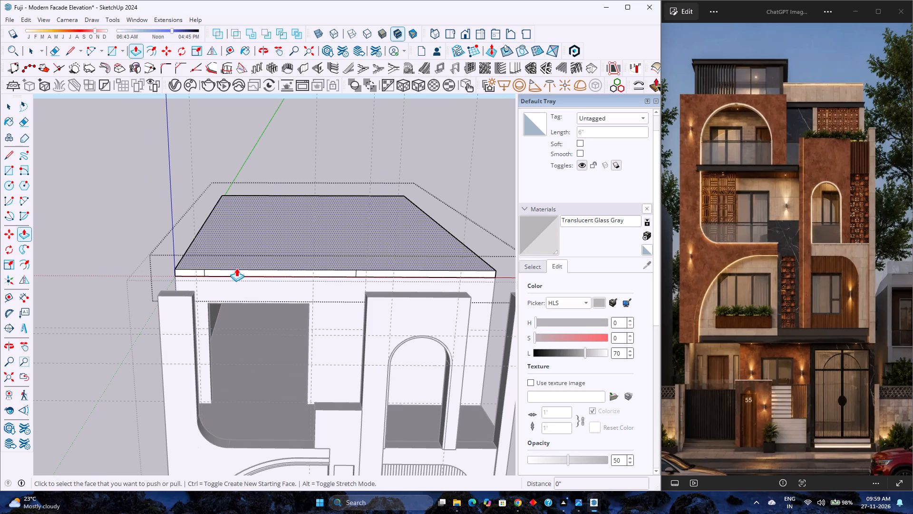
left_click(236, 272)
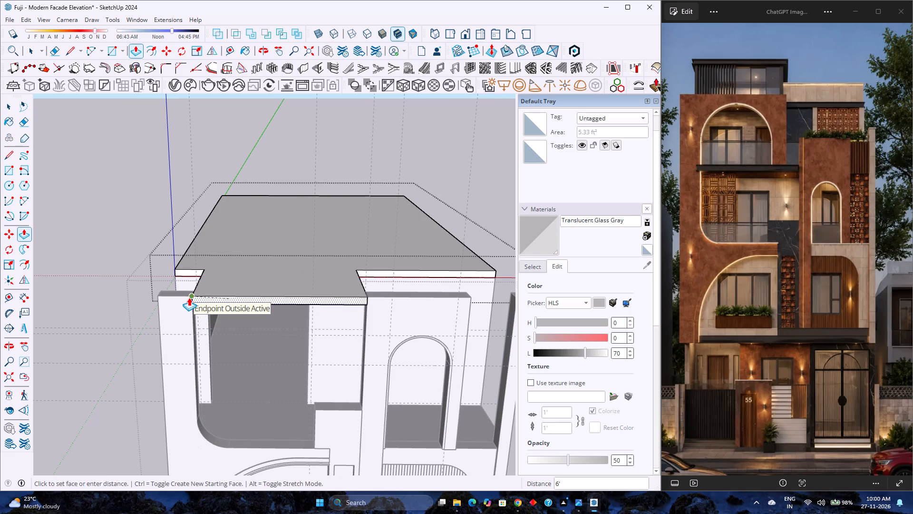
left_click(189, 297)
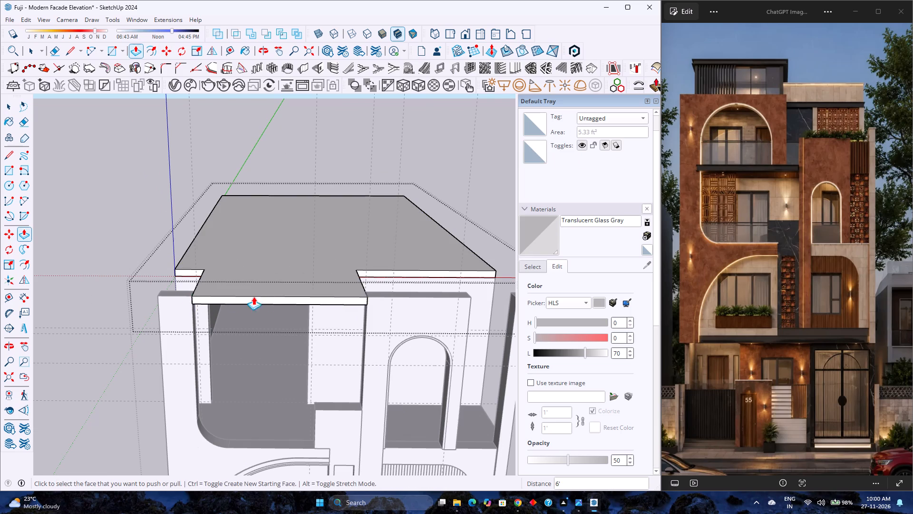
Push/Pull the projecting slab's front face a further 9" outward, beyond the facade frame.
scroll(274, 297, "down", 4)
middle_click_drag(283, 303, 124, 279)
scroll(205, 266, "up", 6)
middle_click_drag(212, 266, 220, 267, "shift")
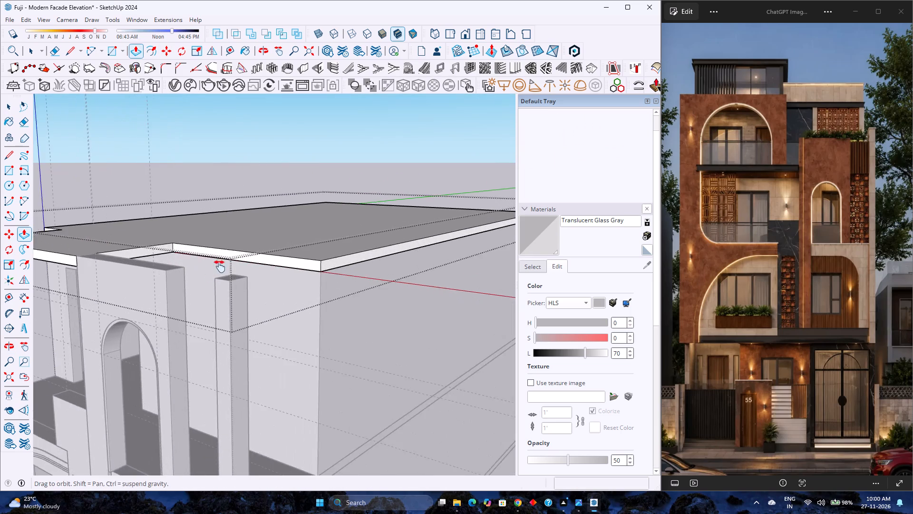
middle_click_drag(220, 267, 310, 274, "shift")
middle_click(310, 274, "shift")
scroll(243, 262, "down", 2)
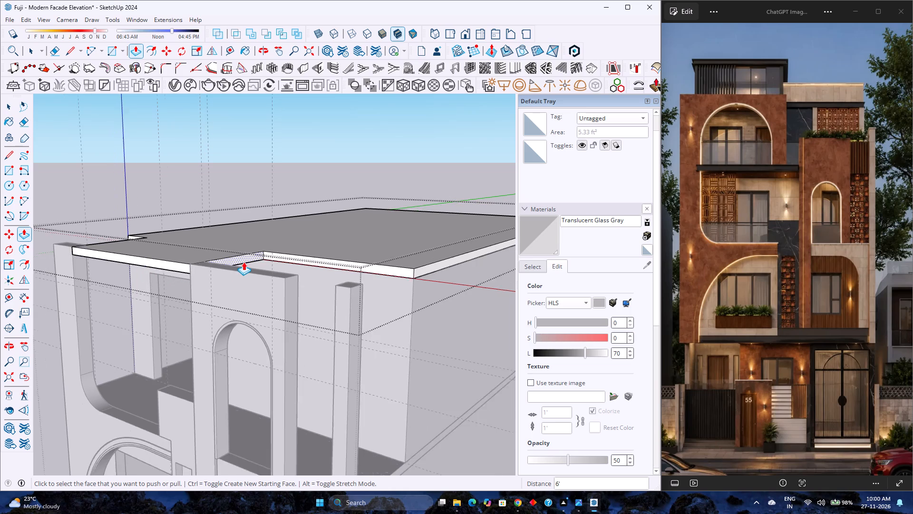
scroll(199, 253, "up", 6)
scroll(199, 253, "down", 3)
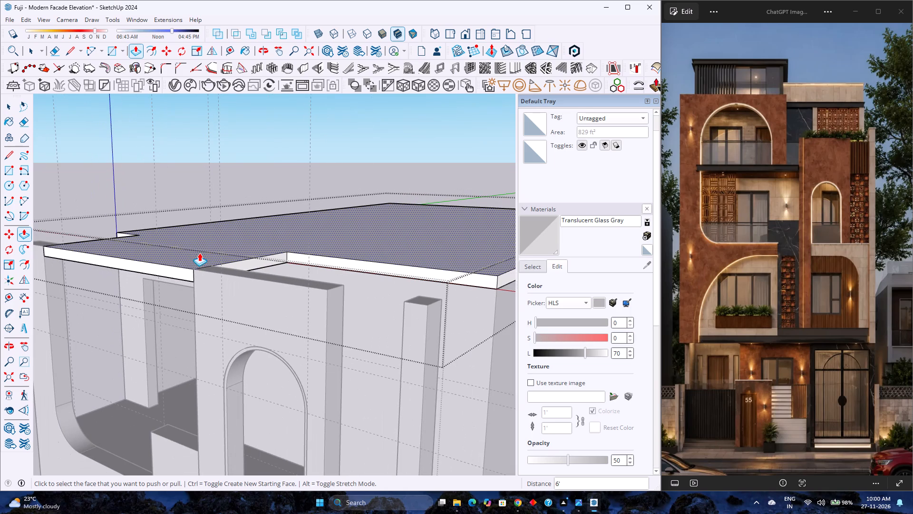
scroll(174, 266, "up", 4)
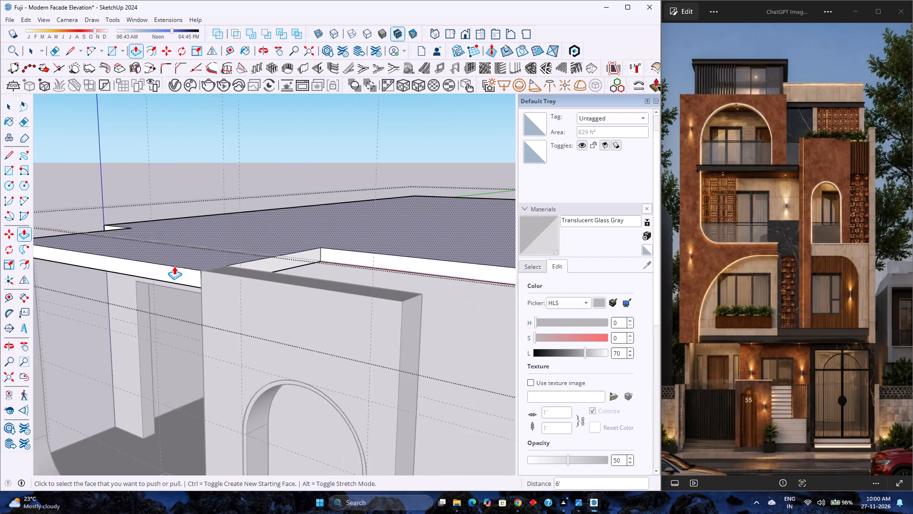
left_click(181, 282)
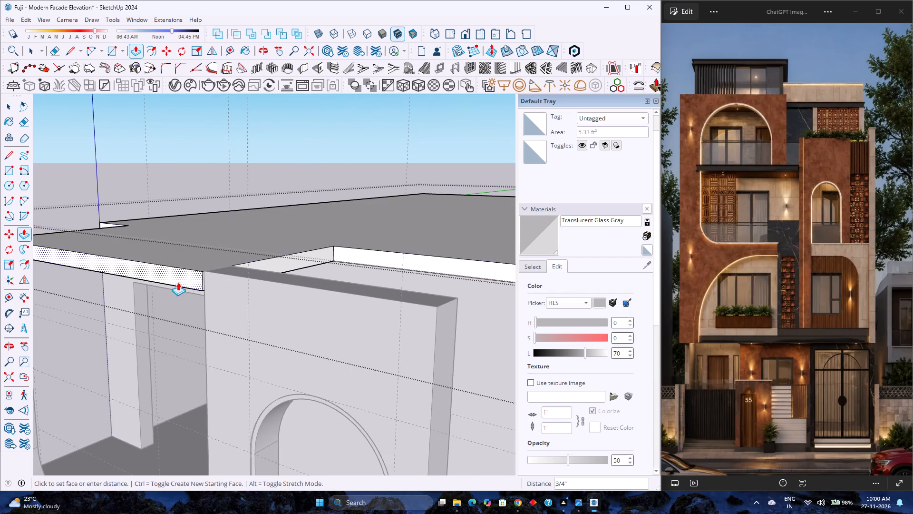
key("9")
key("Return")
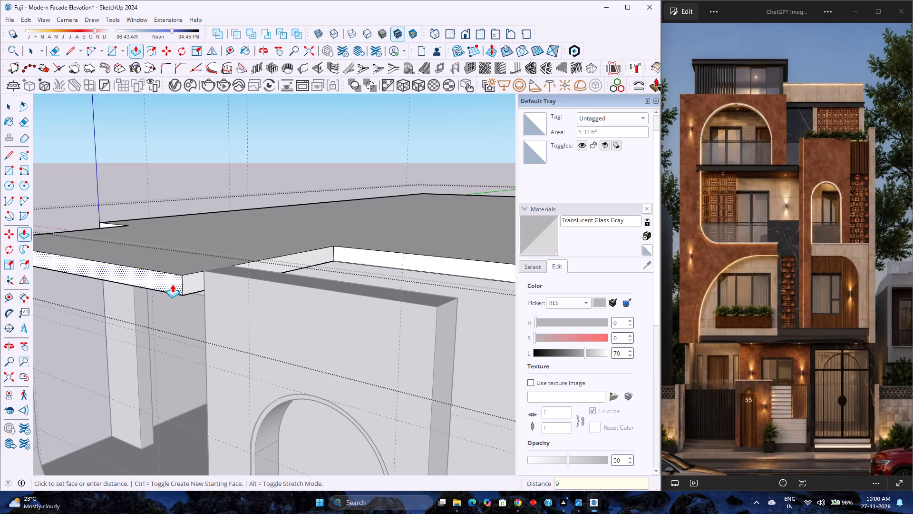
Copy the projecting slab's top front edge 9" back along the top face, in line with the facade frame's front.
scroll(202, 287, "down", 10)
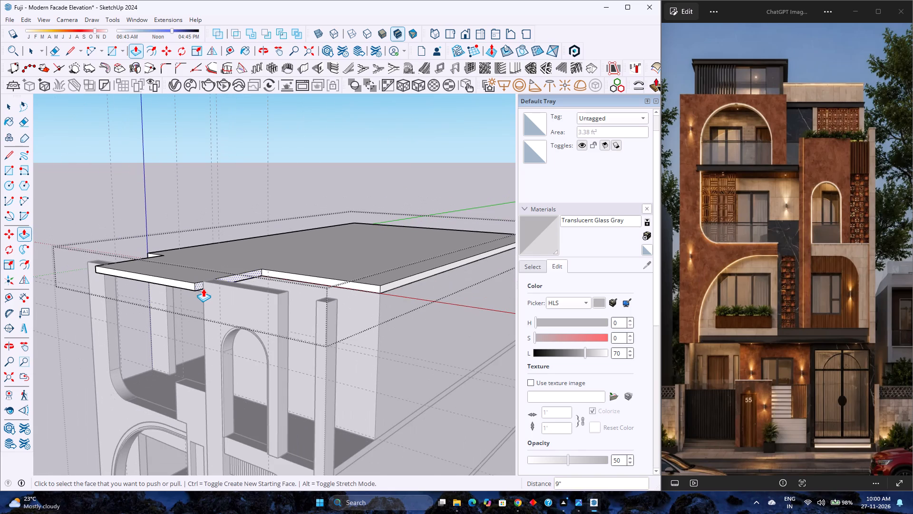
scroll(156, 255, "up", 7)
middle_click_drag(162, 256, 192, 245, "shift")
scroll(193, 245, "down", 5)
middle_click_drag(194, 248, 169, 298)
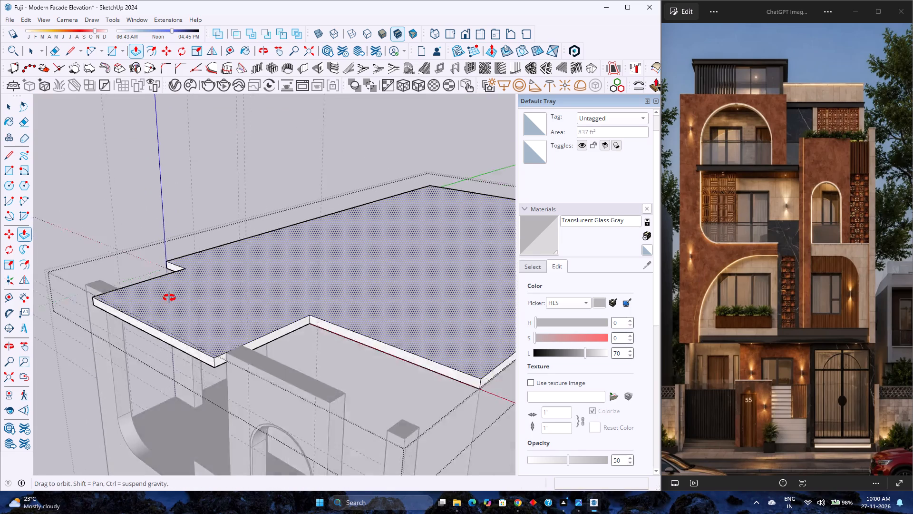
middle_click_drag(169, 298, 169, 320)
middle_click(169, 320)
key("space")
left_click(154, 371)
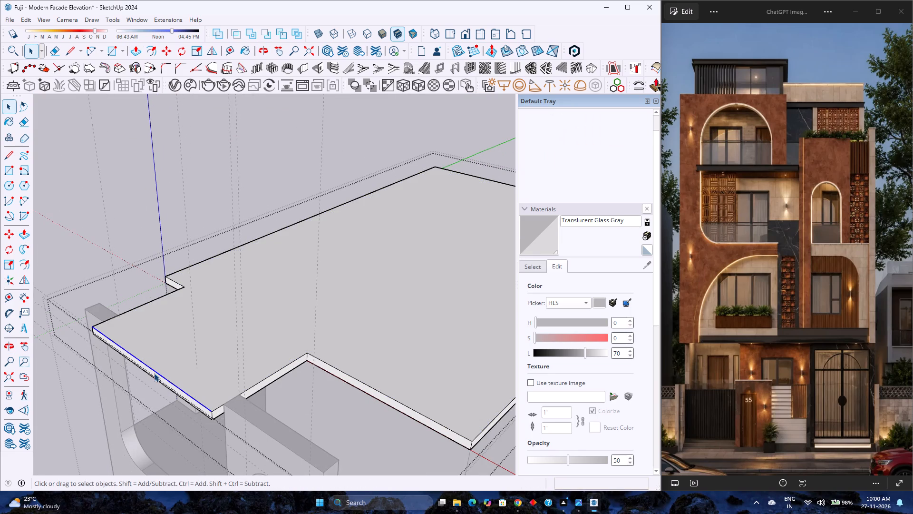
key("m")
scroll(211, 418, "up", 8)
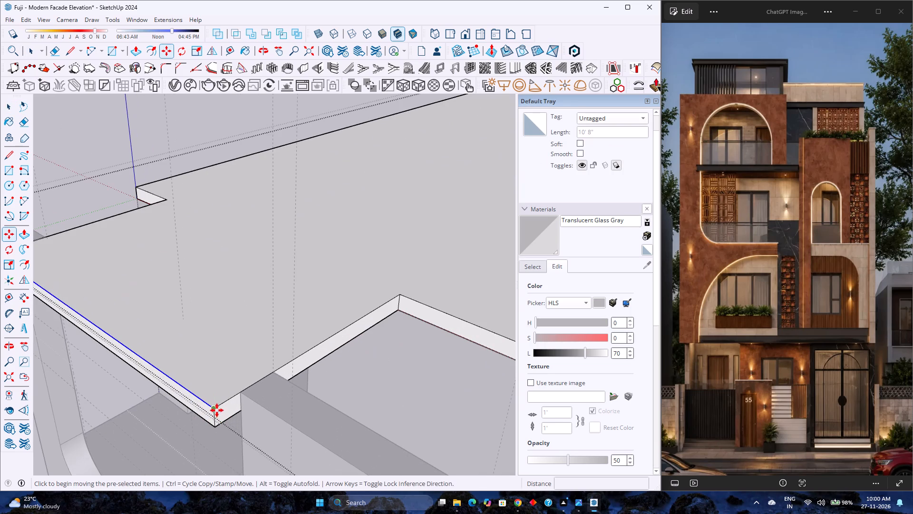
left_click(215, 409)
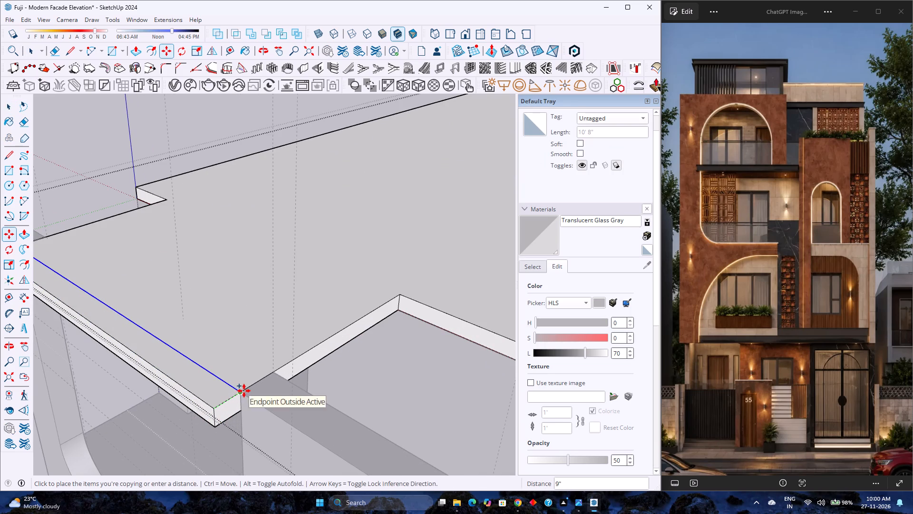
left_click(244, 391)
Push/Pull the 9" strip along the projection's front edge upward 3".
key("p")
left_click(215, 391)
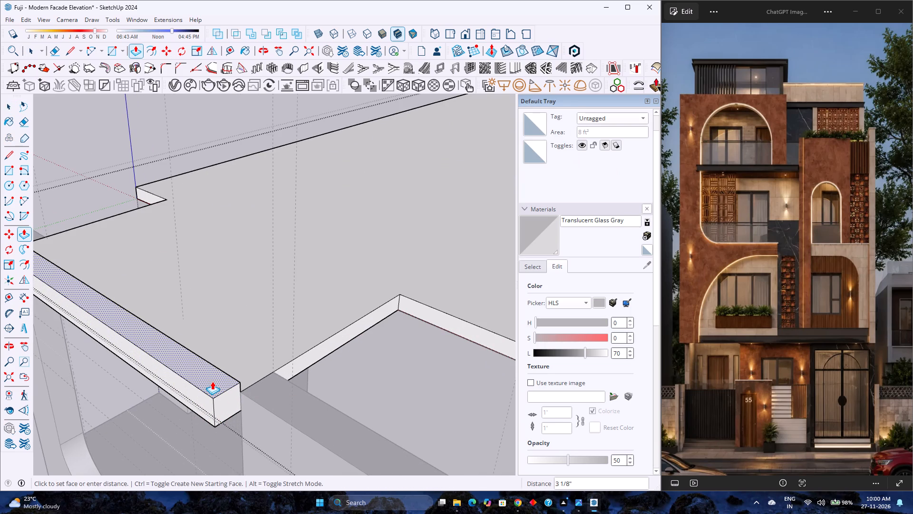
key("3")
key("Return")
Draw a 6" vertical line at the raised edge beam's left end, separating its end face from the slab's side face.
scroll(212, 381, "down", 5)
middle_click_drag(202, 419, 272, 355)
scroll(272, 354, "down", 4)
middle_click_drag(345, 190, 274, 287, "shift")
scroll(268, 289, "up", 4)
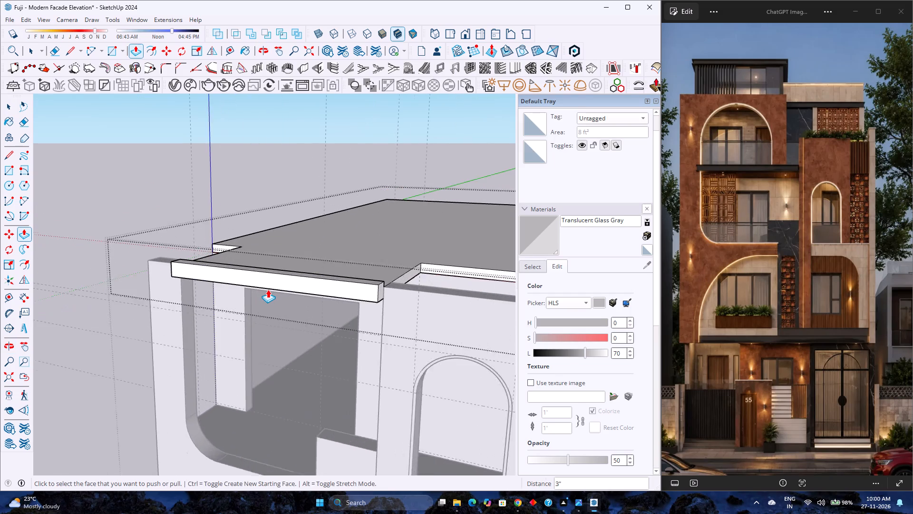
scroll(259, 296, "up", 4)
scroll(259, 296, "down", 2)
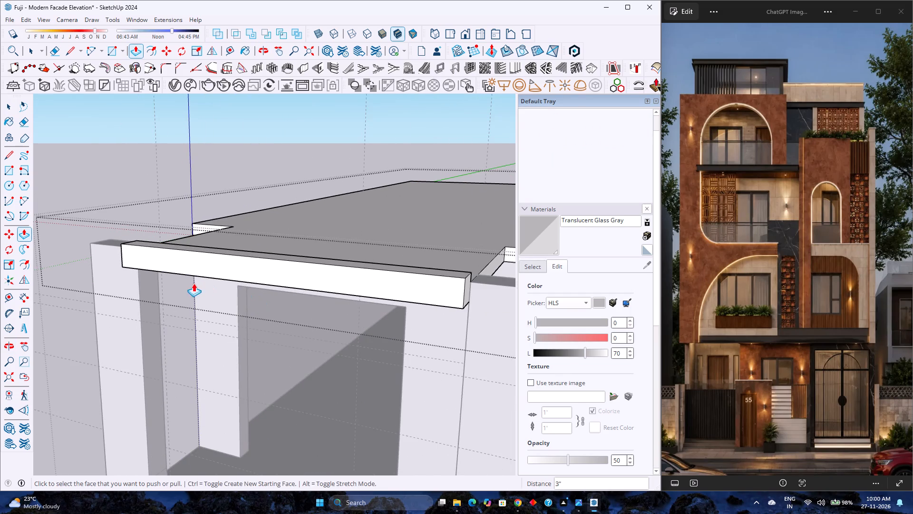
middle_click_drag(204, 294, 488, 318)
scroll(204, 302, "up", 4)
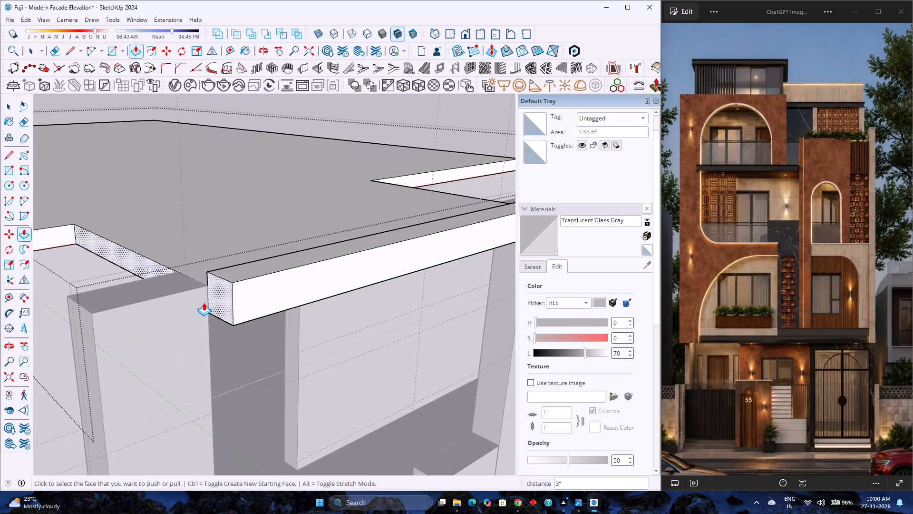
scroll(204, 302, "up", 3)
scroll(204, 302, "down", 2)
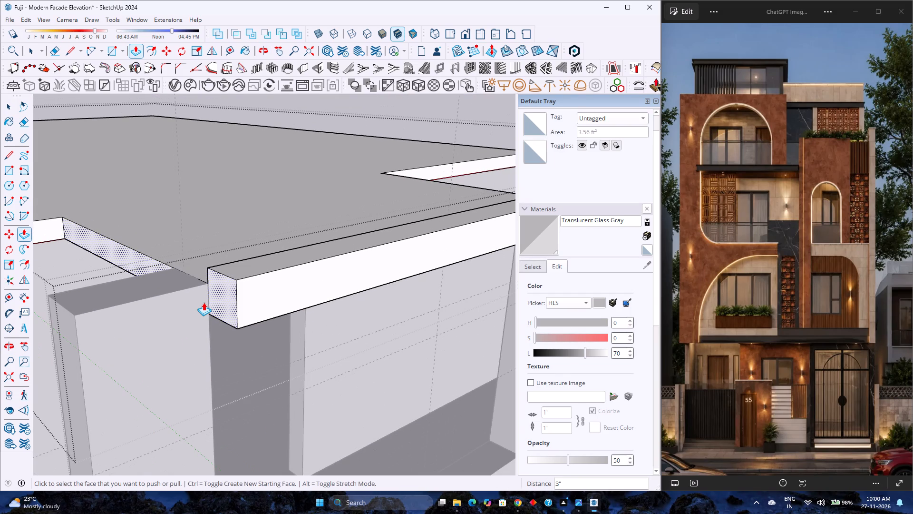
scroll(216, 294, "up", 3)
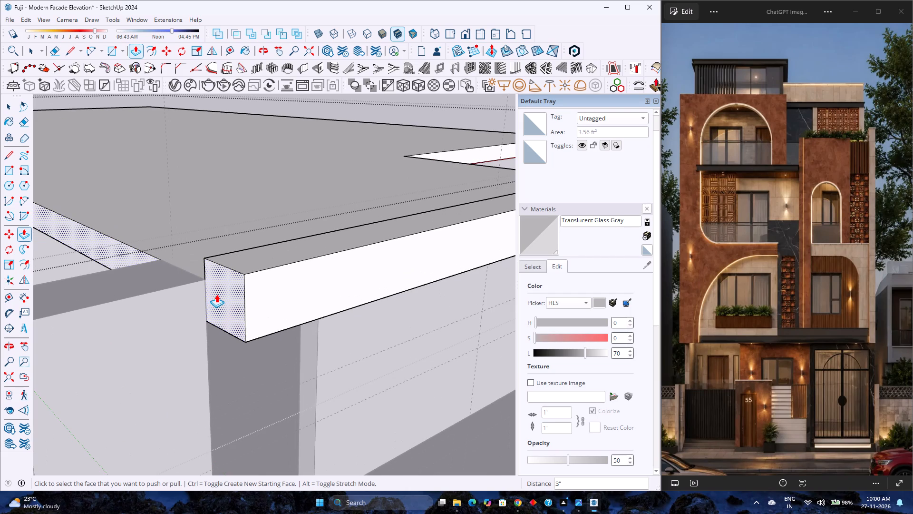
key("l")
scroll(214, 290, "up", 3)
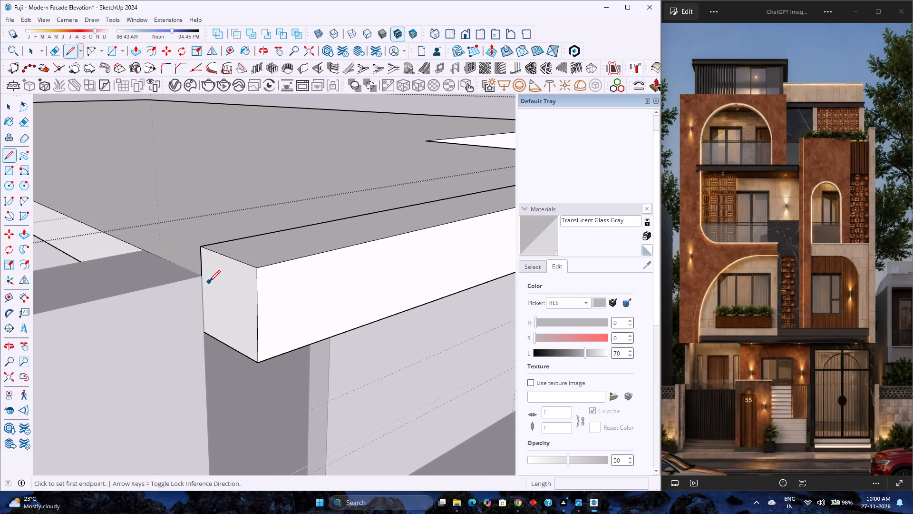
left_click(203, 275)
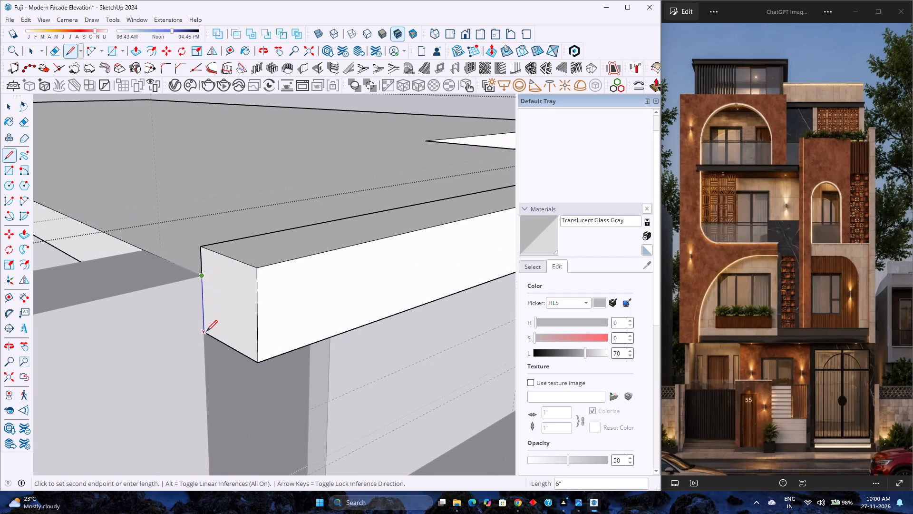
left_click(206, 331)
Push/Pull the edge beam's left end face outward 3" over the facade frame.
key("p")
left_click(216, 311)
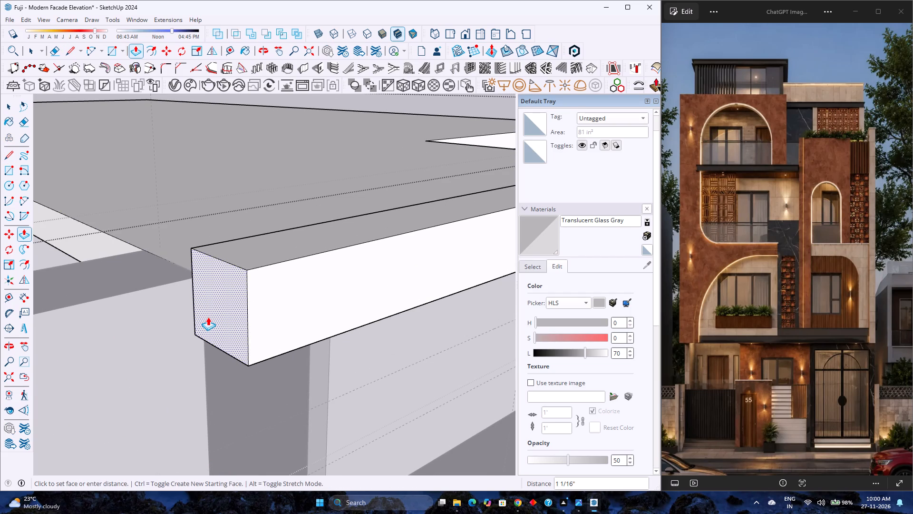
key("3")
key("Return")
Examine the dark slab band below the top arched balcony in the reference image and compare it with the modelled edge beam.
scroll(180, 317, "down", 7)
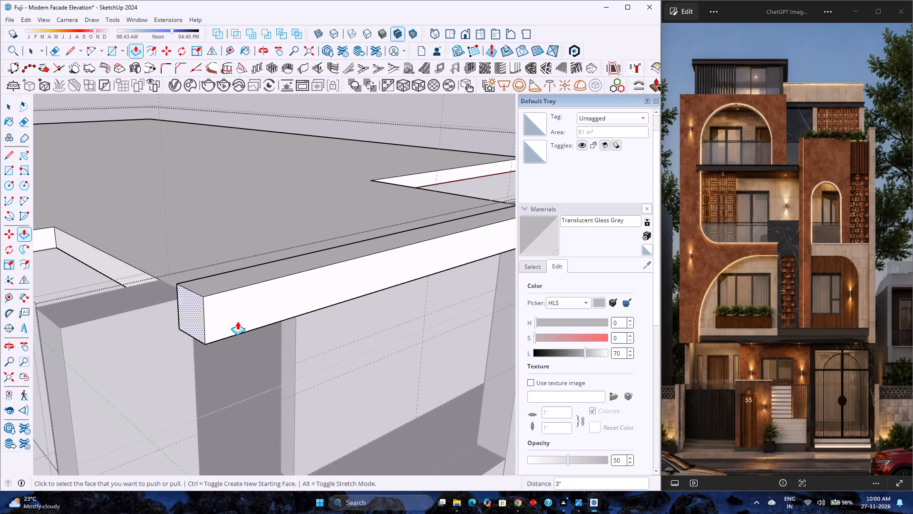
middle_click_drag(241, 324, 121, 315)
middle_click(119, 315)
scroll(119, 314, "down", 5)
middle_click_drag(324, 328, 206, 318)
middle_click(206, 318)
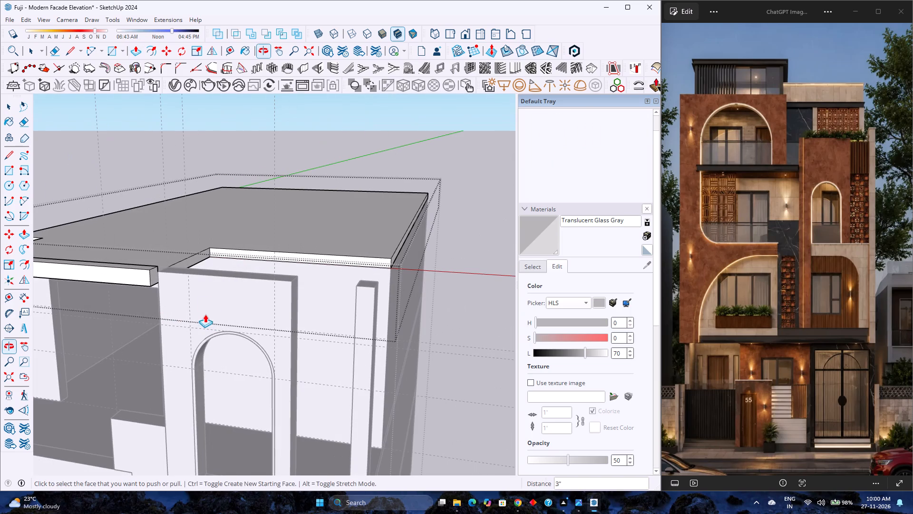
scroll(773, 136, "up", 11)
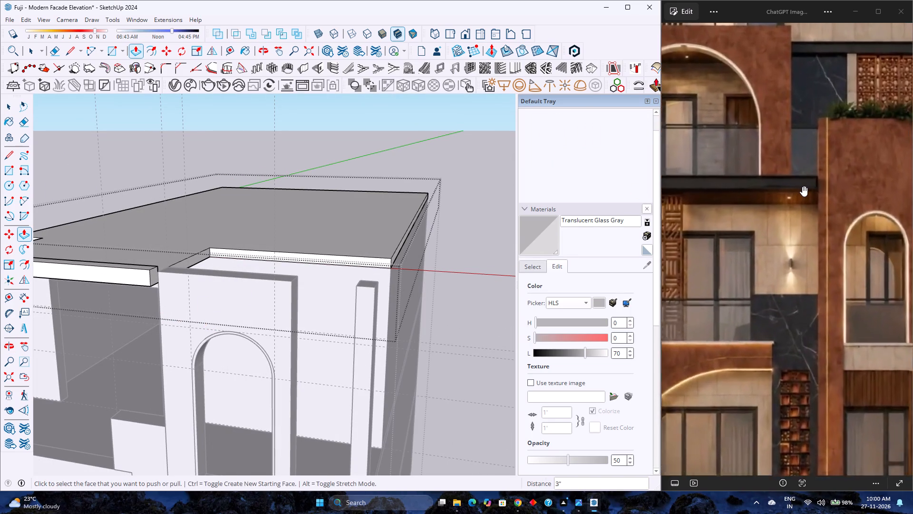
scroll(802, 186, "up", 6)
scroll(802, 187, "down", 15)
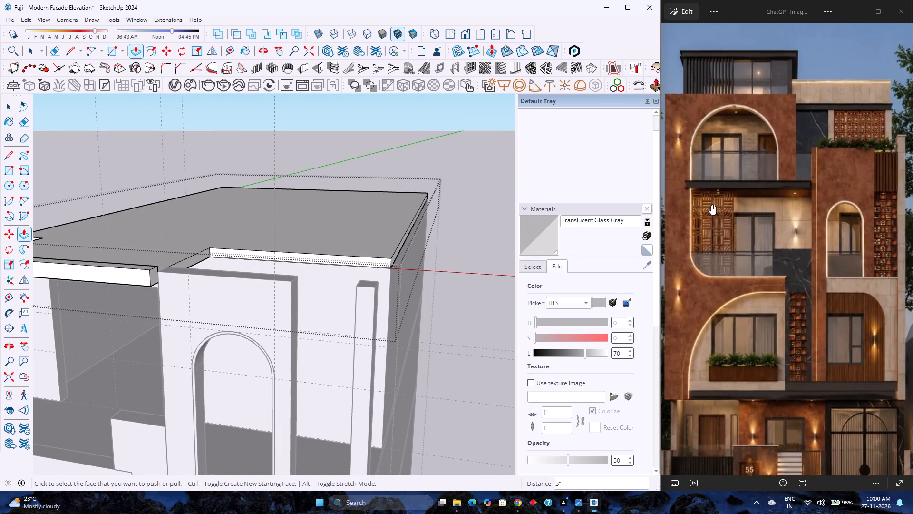
scroll(700, 207, "up", 1)
scroll(262, 243, "down", 2)
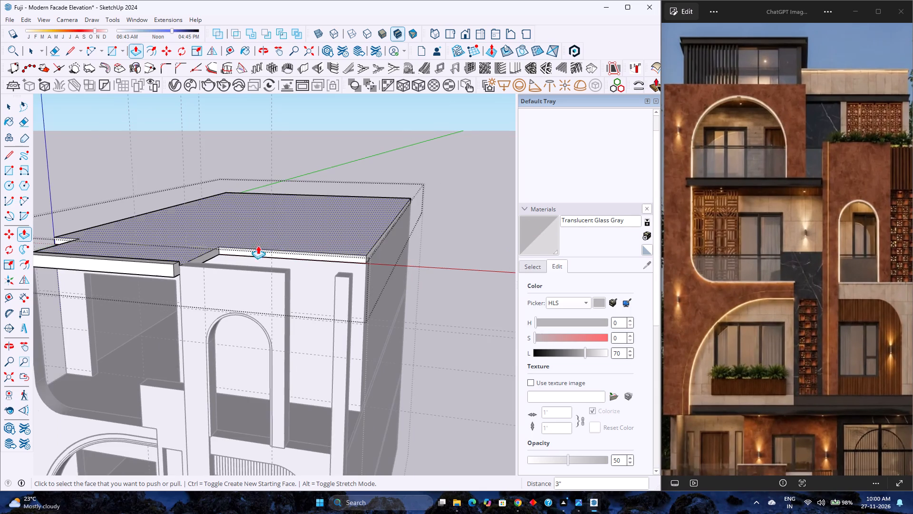
scroll(126, 267, "up", 2)
middle_click_drag(126, 267, 266, 279, "shift")
scroll(122, 276, "up", 3)
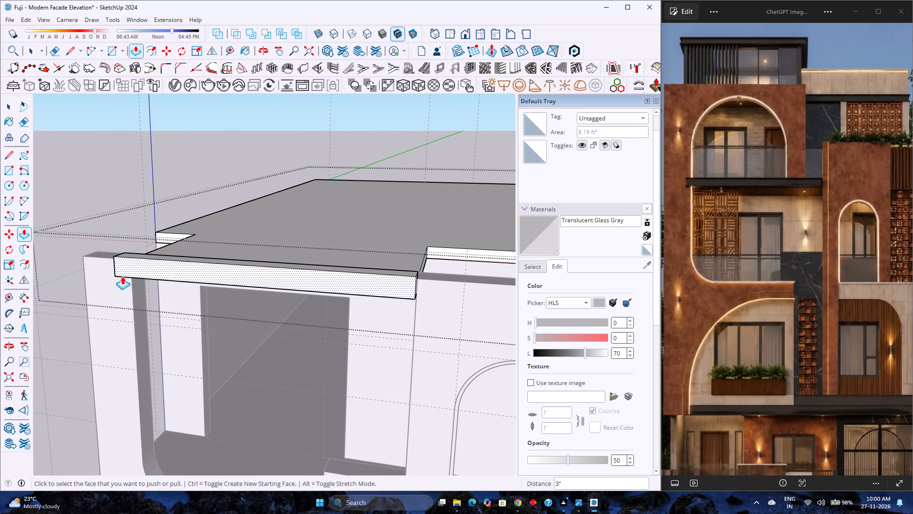
scroll(129, 265, "up", 4)
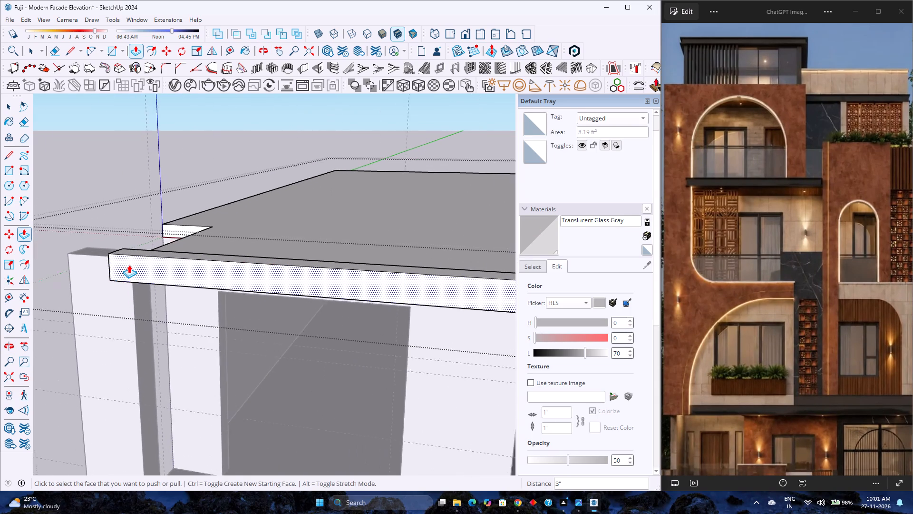
scroll(129, 265, "up", 4)
scroll(128, 260, "down", 3)
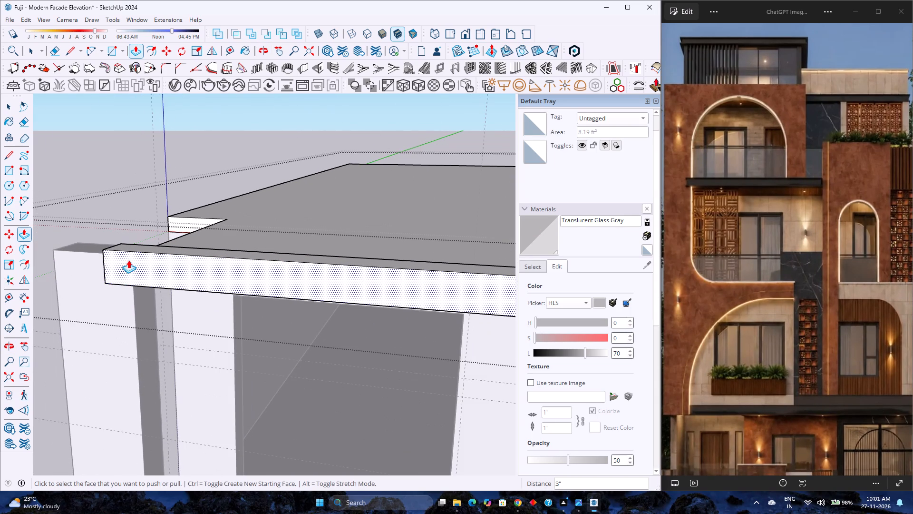
scroll(128, 260, "down", 8)
middle_click_drag(135, 270, 297, 281)
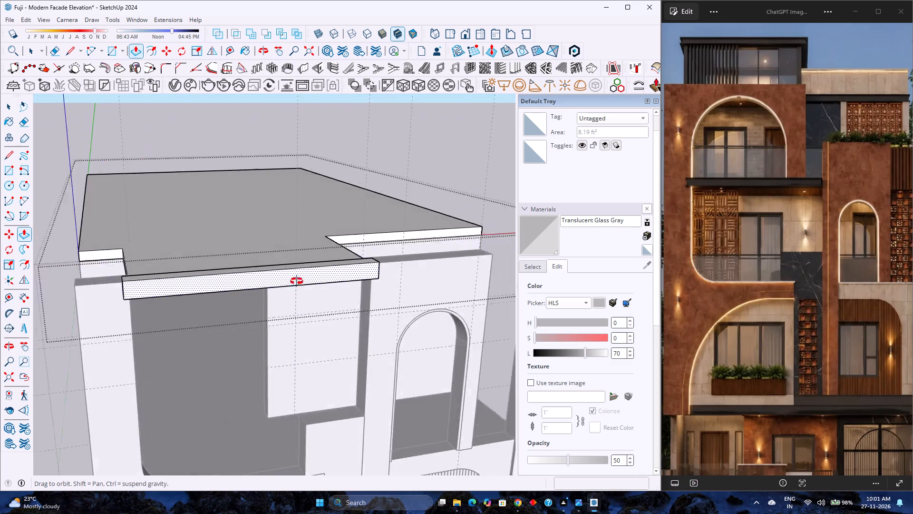
middle_click_drag(297, 281, 403, 277)
middle_click(403, 277)
scroll(392, 277, "down", 1)
scroll(181, 310, "up", 4)
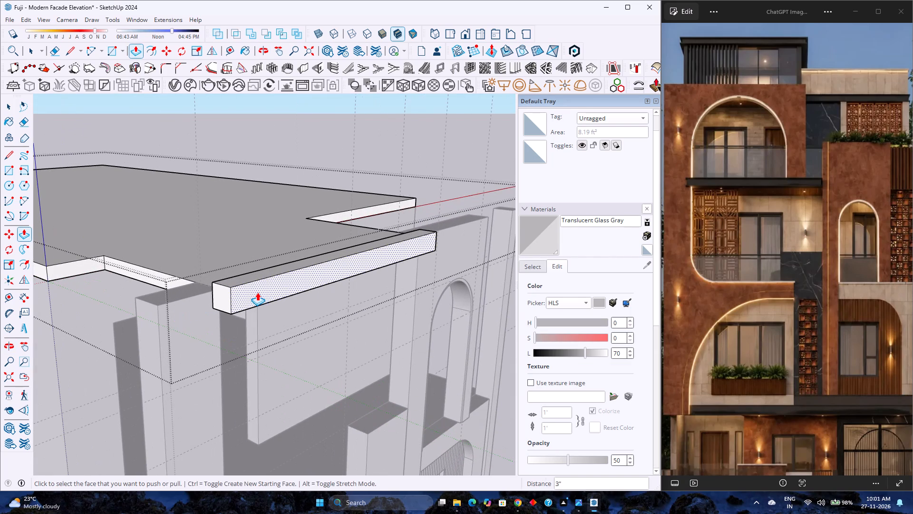
scroll(254, 297, "up", 3)
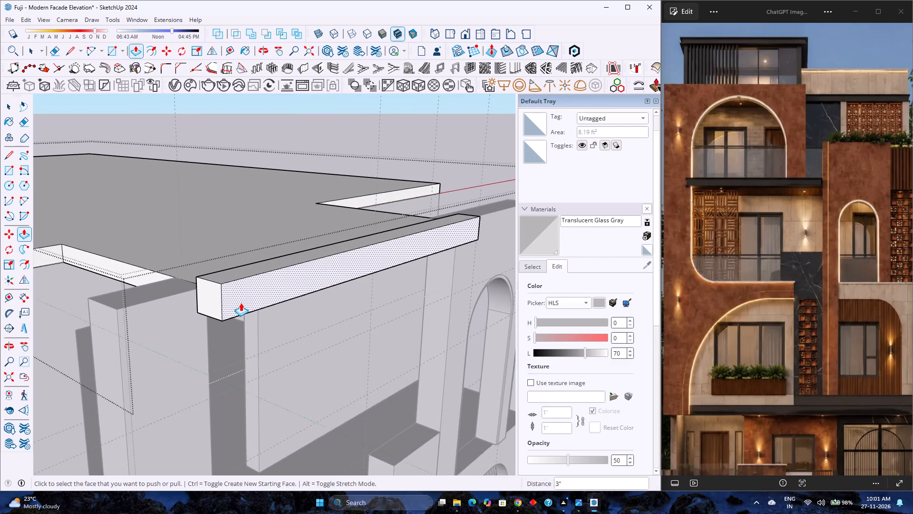
scroll(241, 303, "up", 8)
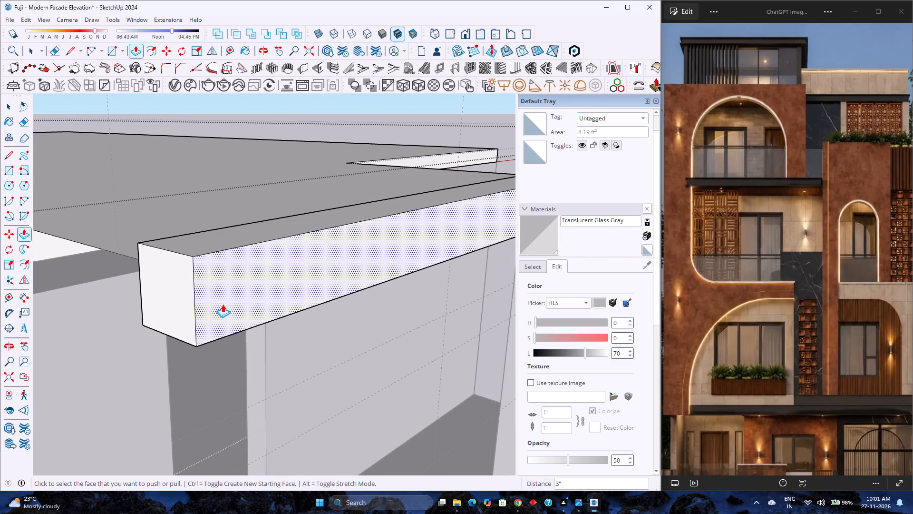
Copy the edge beam's top front edge 1" down the front face.
key("space")
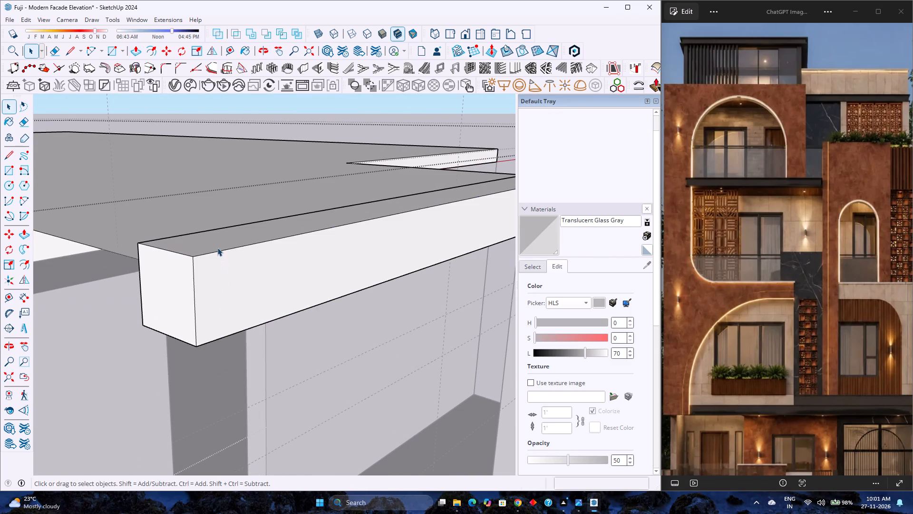
left_click(217, 254)
left_click(218, 252)
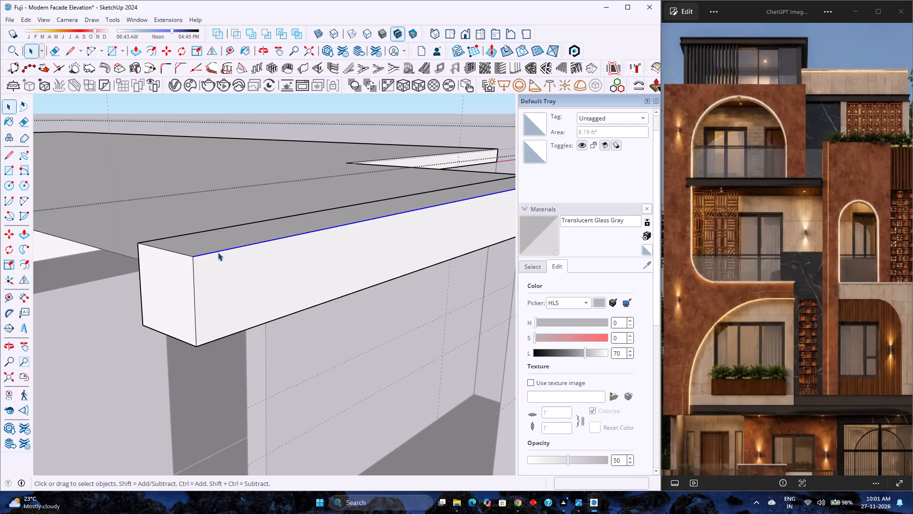
key("m")
left_click(195, 256)
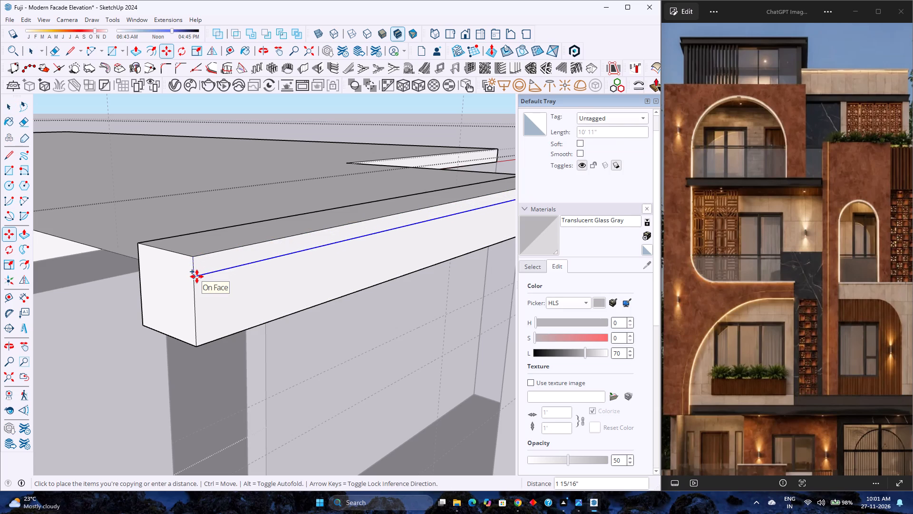
key("Up")
key("1")
key("Return")
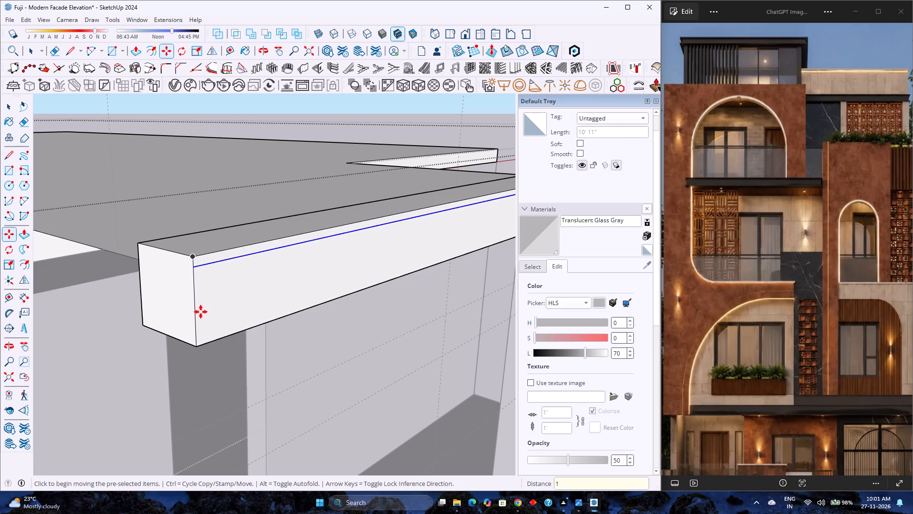
Copy the edge beam's bottom front edge 1" up the front face.
key("space")
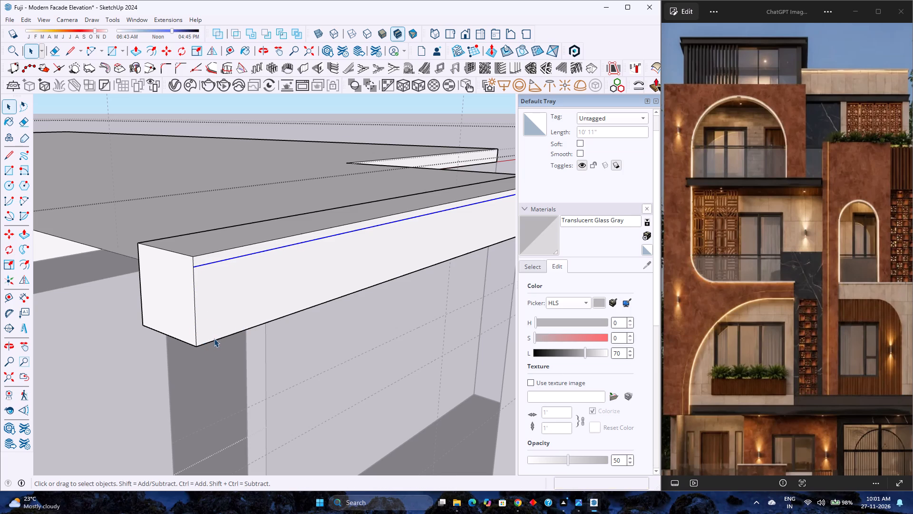
left_click(214, 338)
left_click(216, 339)
key("m")
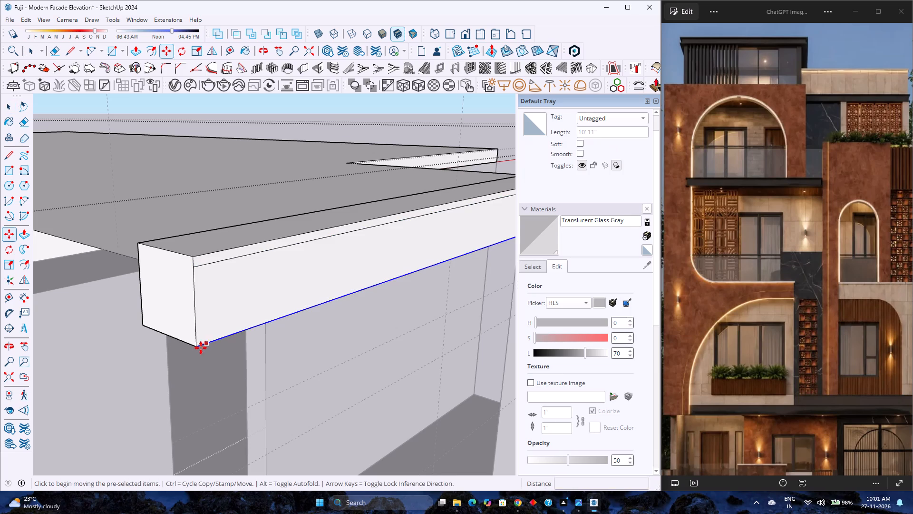
left_click(199, 348)
left_click(197, 333)
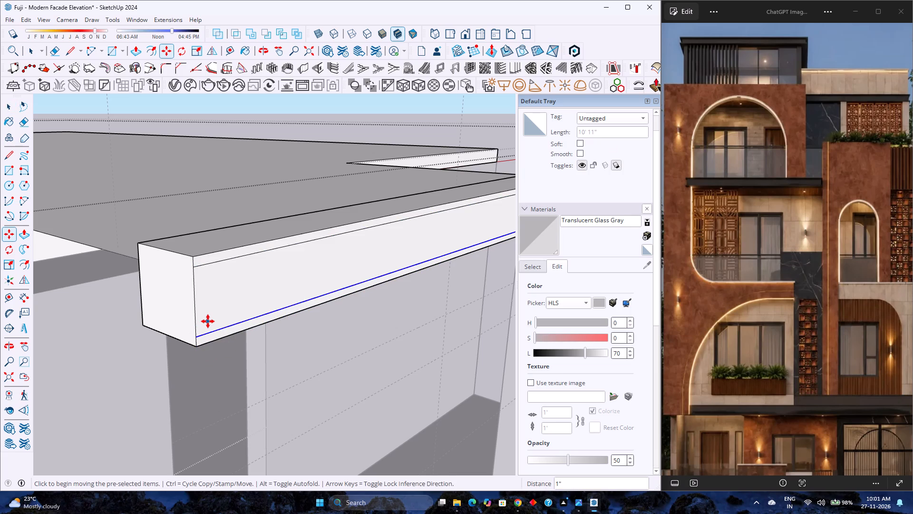
Push/Pull the edge beam's middle front face inward 1" to form the groove between the two lips.
scroll(208, 321, "up", 3)
key("p")
left_click(214, 309)
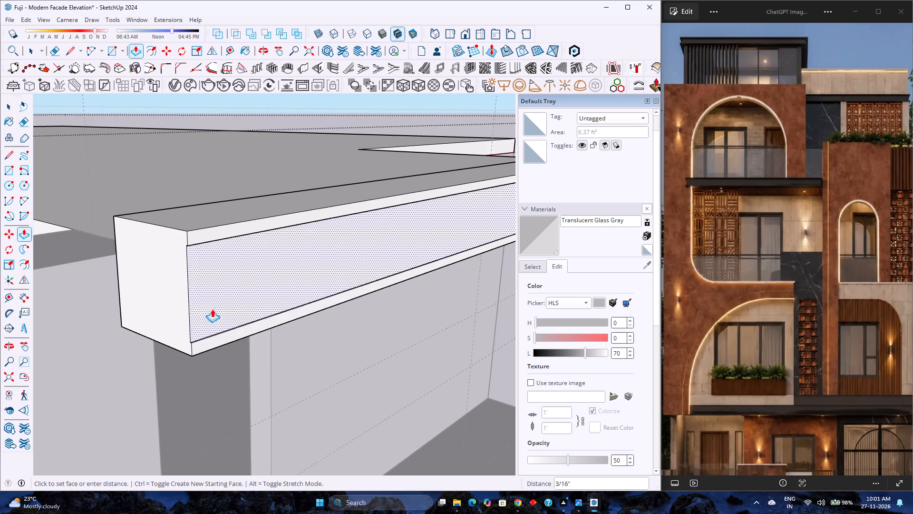
key("1")
key("Return")
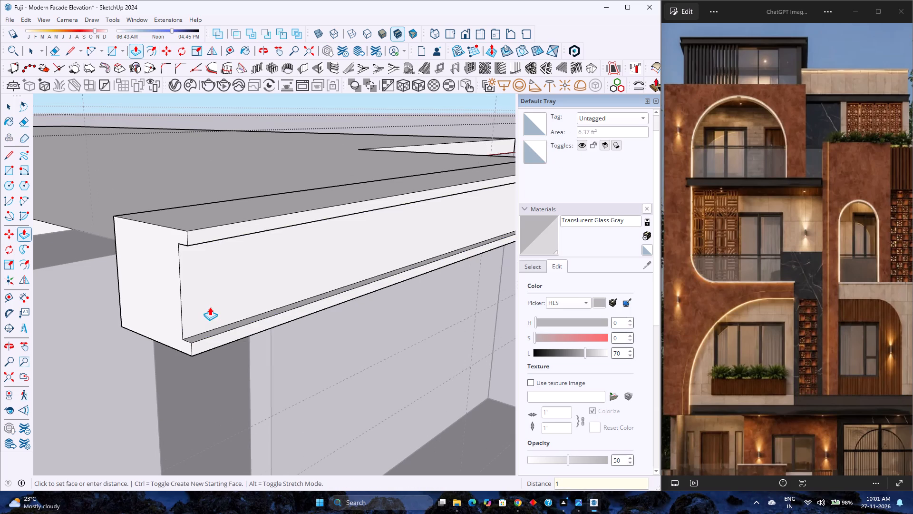
Copy the top edge of the beam's left end face 1" down to the underside of the upper lip.
scroll(208, 307, "down", 3)
scroll(175, 310, "up", 3)
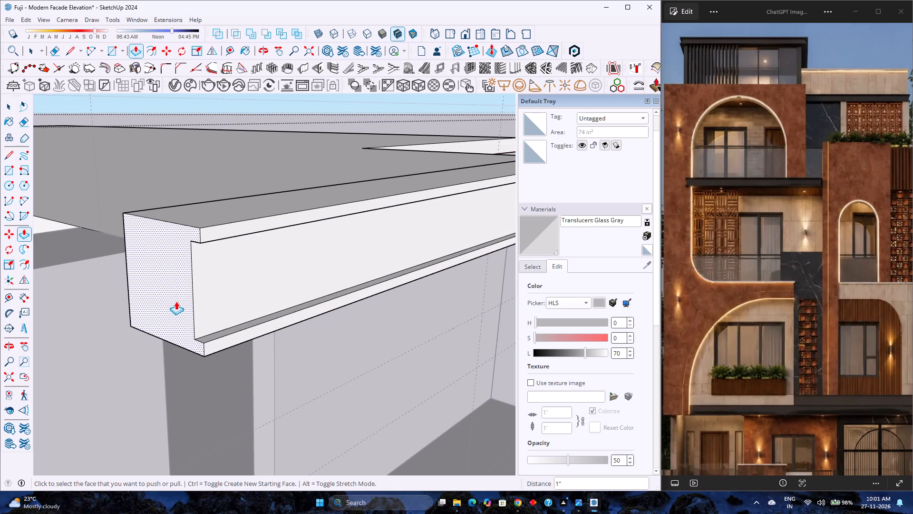
scroll(181, 267, "up", 3)
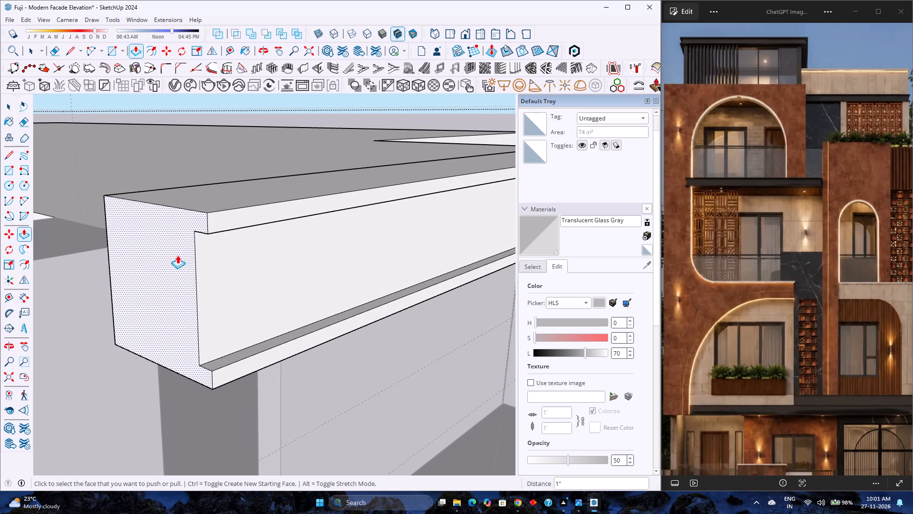
key("space")
left_click(167, 207)
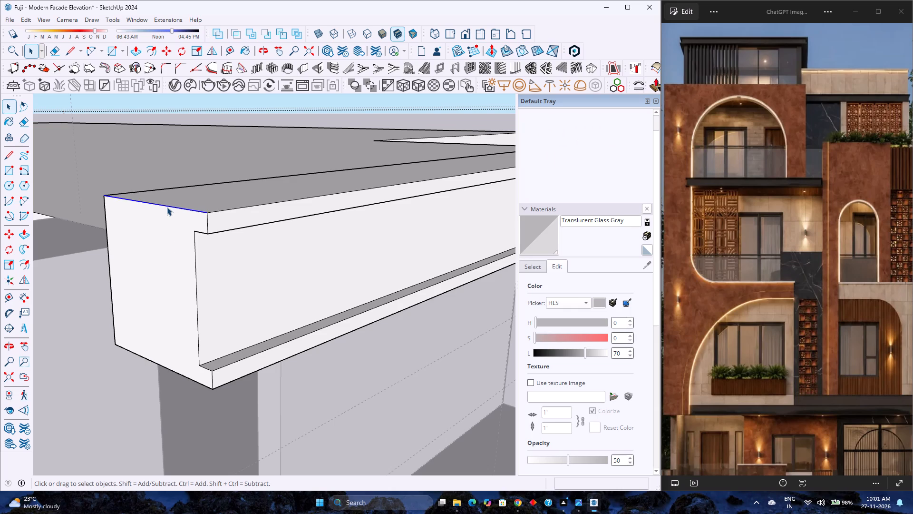
key("m")
left_click(209, 214)
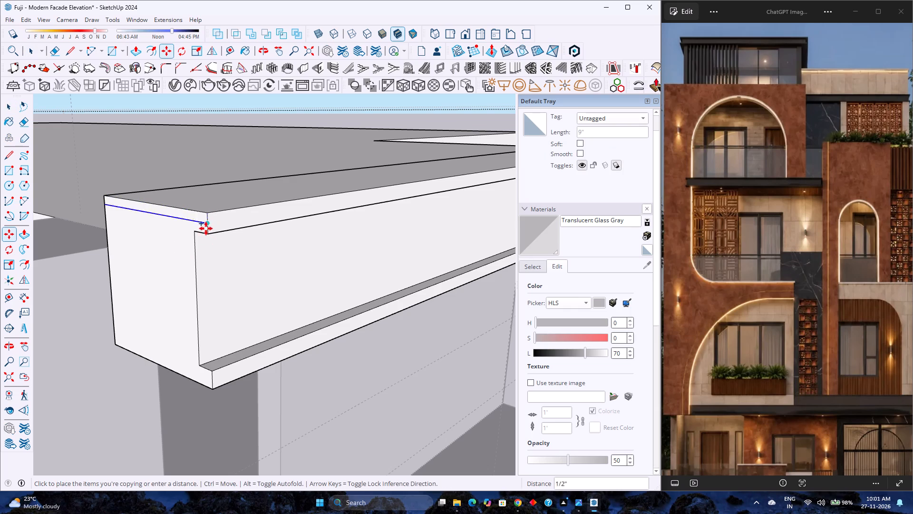
left_click(206, 231)
Copy the bottom edge of the beam's left end face 1" up to the top of the lower lip.
key("space")
left_click(191, 374)
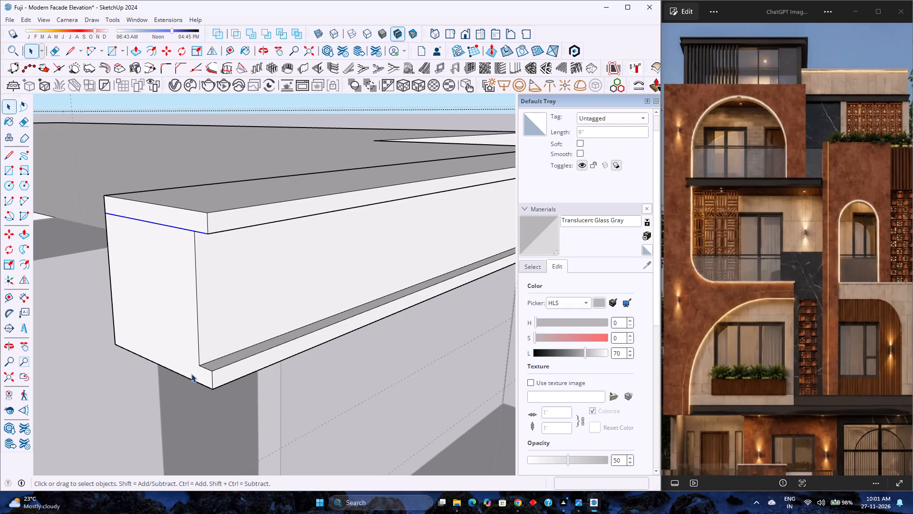
left_click(205, 387)
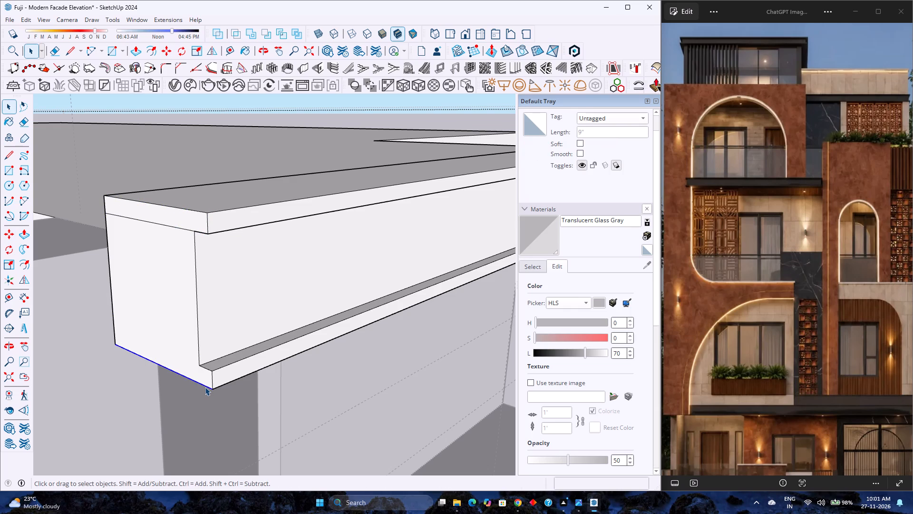
key("m")
scroll(210, 381, "up", 4)
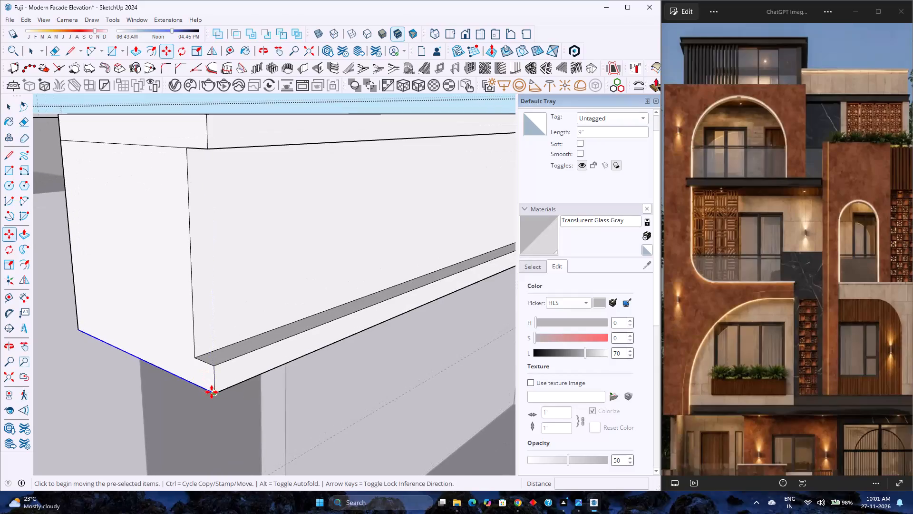
left_click(213, 394)
left_click(214, 366)
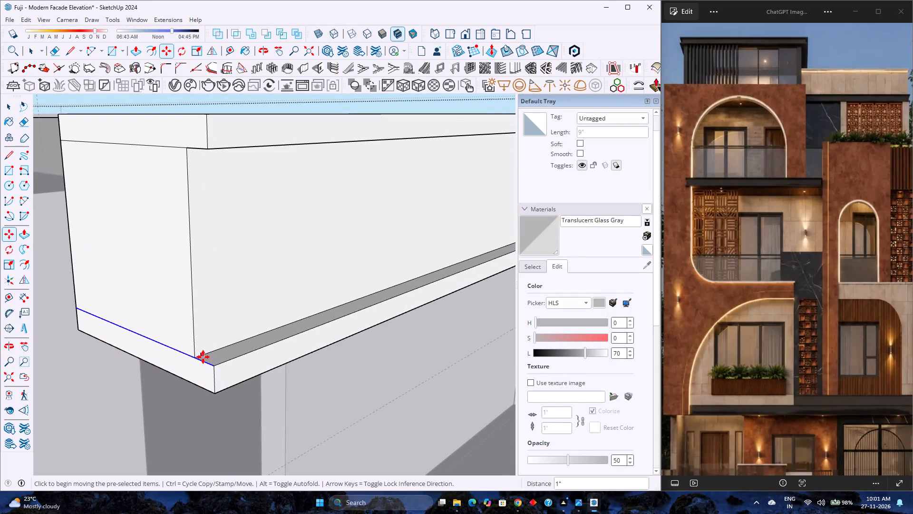
Push/Pull the middle of the beam's left end face inward 1" so the groove wraps around the corner.
key("p")
double_click(159, 297)
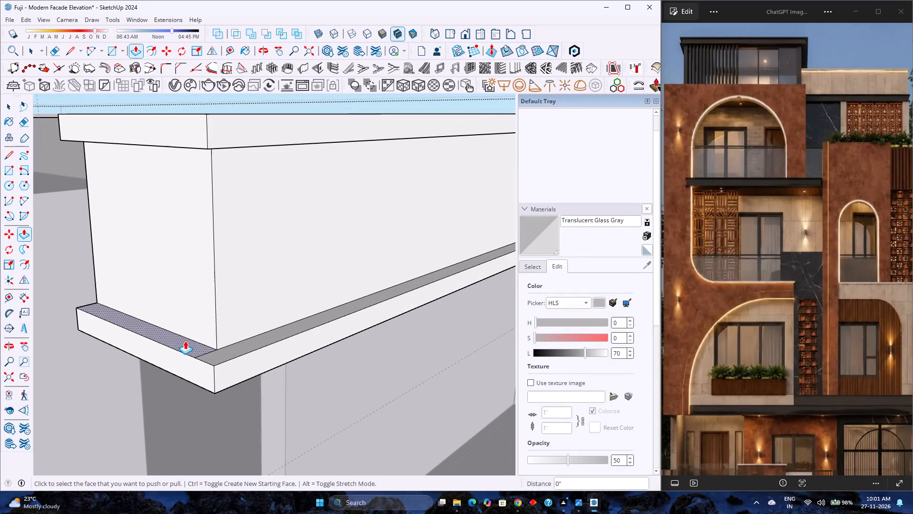
Erase the stray seam edges at the left corner on the lower lip's top and the upper lip's underside.
key("e")
scroll(191, 356, "up", 3)
left_click(203, 351)
scroll(206, 353, "down", 2)
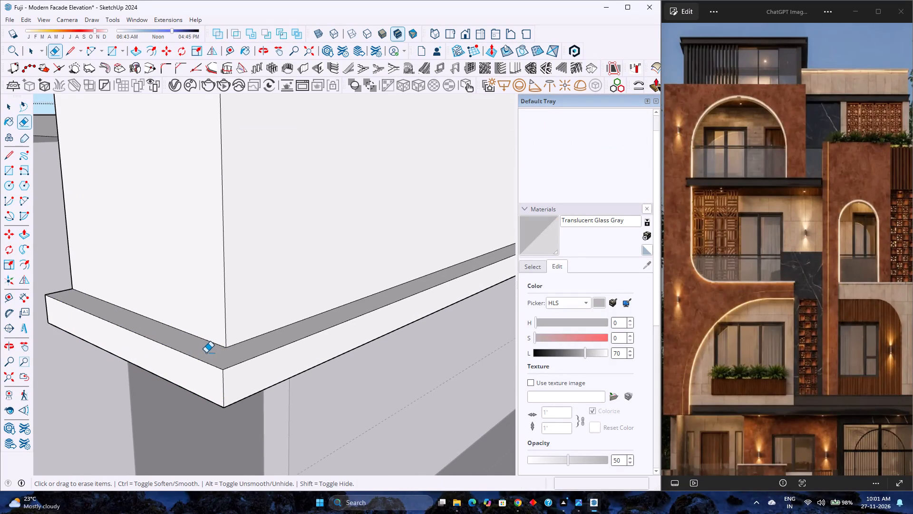
scroll(206, 353, "down", 13)
middle_click_drag(214, 301, 232, 401, "shift")
middle_click_drag(230, 395, 229, 372)
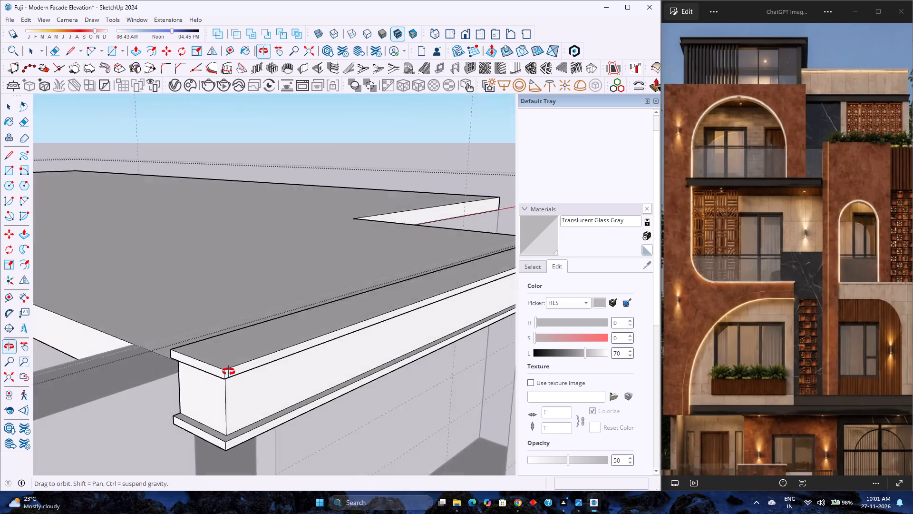
middle_click_drag(229, 372, 262, 238)
middle_click(262, 238)
scroll(226, 366, "up", 16)
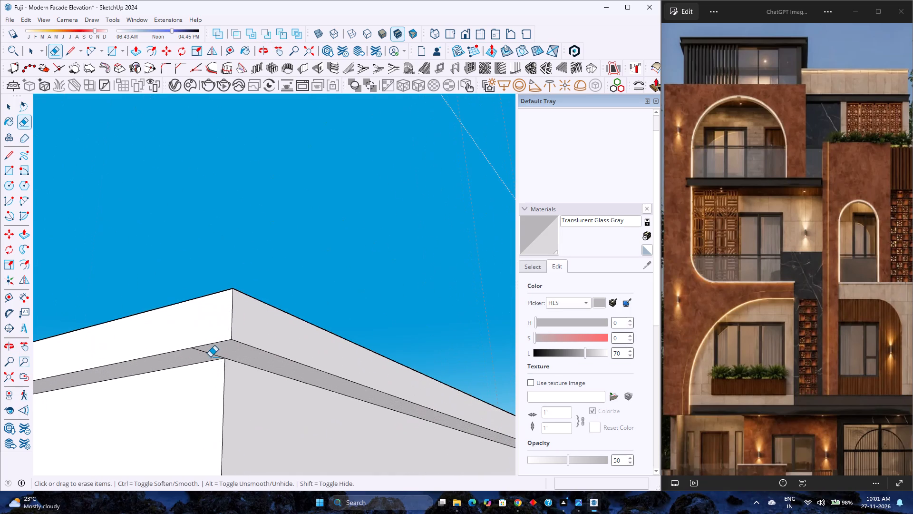
left_click(208, 353)
Copy the top edge of the beam's right end face 1" down to the underside of the upper lip.
scroll(208, 353, "down", 14)
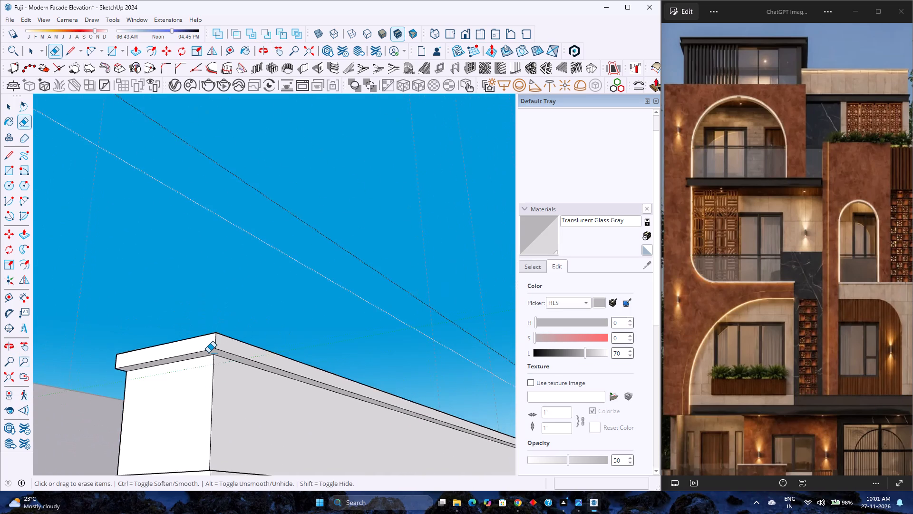
scroll(208, 353, "down", 13)
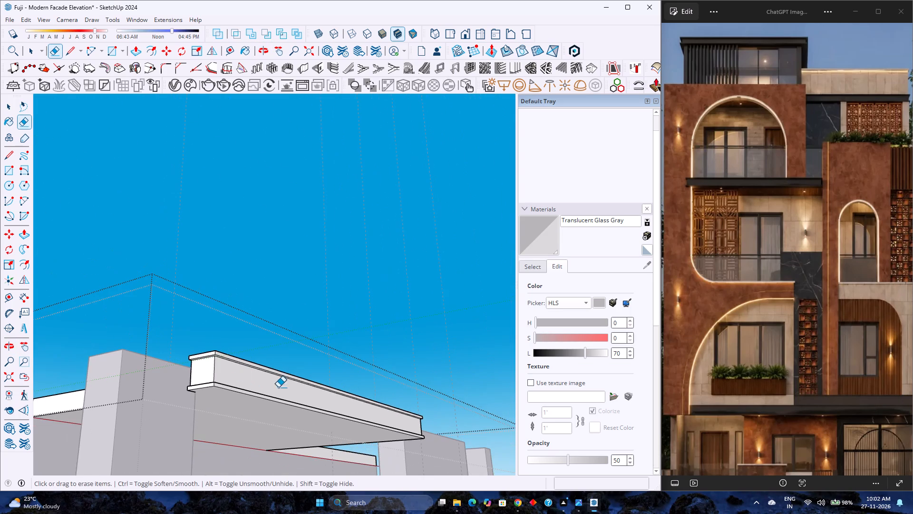
scroll(282, 381, "down", 12)
middle_click_drag(256, 376, 54, 446)
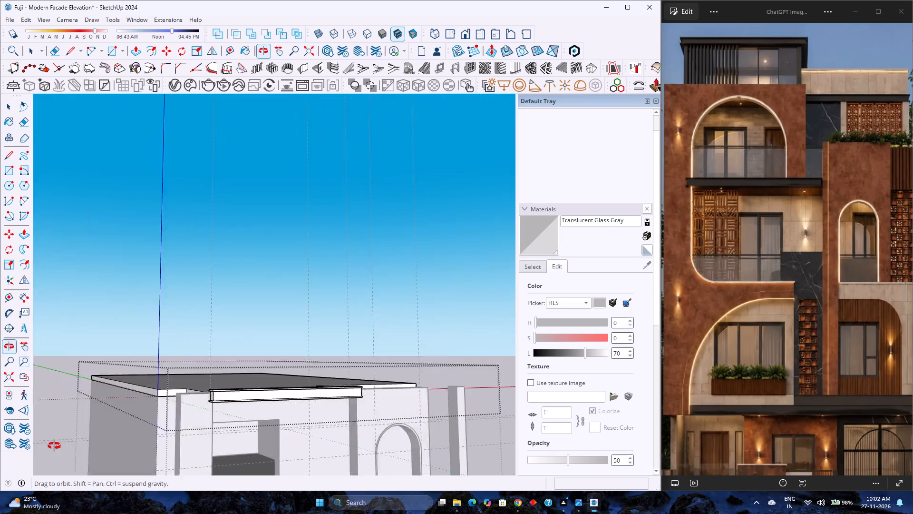
middle_click_drag(54, 446, 0, 452)
middle_click(0, 452)
scroll(340, 412, "up", 6)
scroll(379, 396, "up", 5)
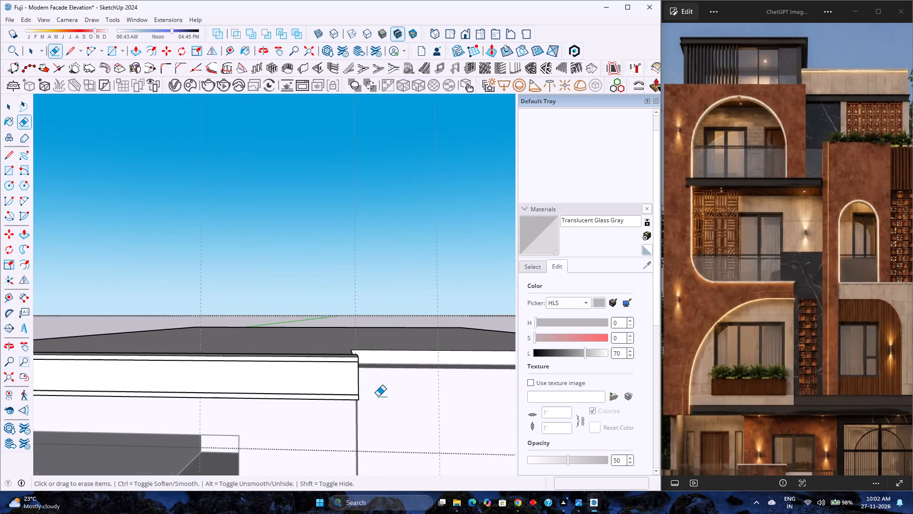
scroll(378, 396, "up", 1)
middle_click_drag(376, 396, 189, 416)
middle_click(189, 416)
scroll(373, 390, "up", 3)
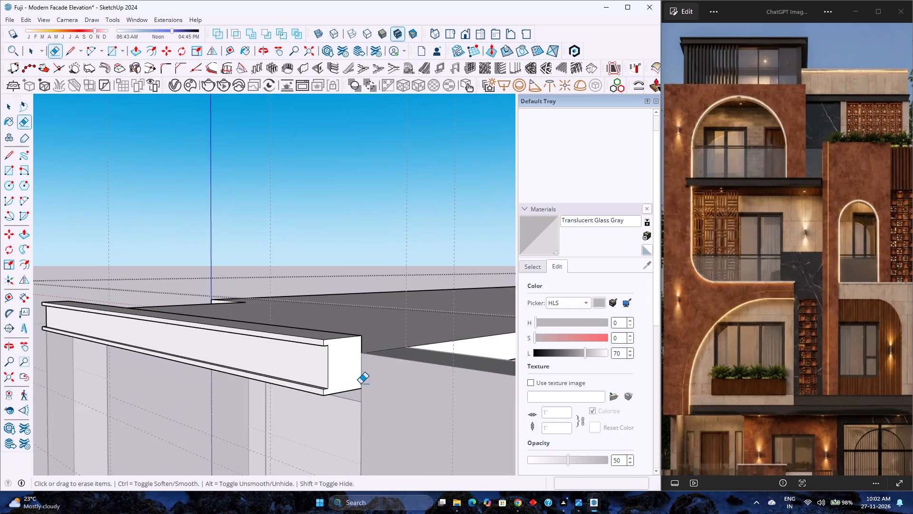
scroll(321, 374, "up", 7)
key("space")
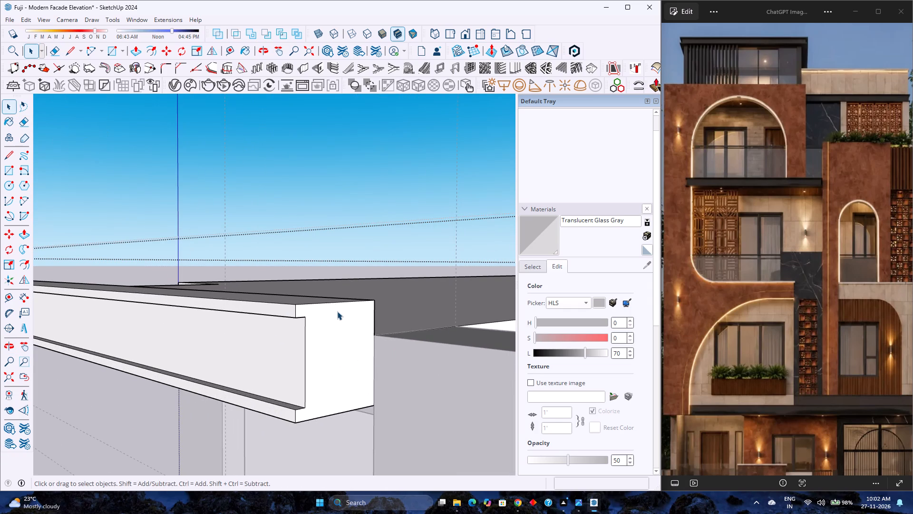
left_click(335, 304)
left_click(332, 303)
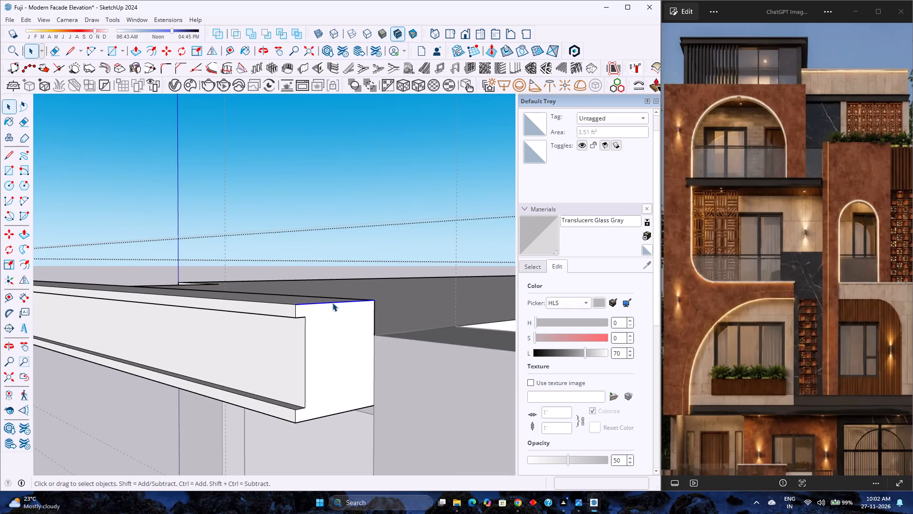
scroll(332, 305, "up", 6)
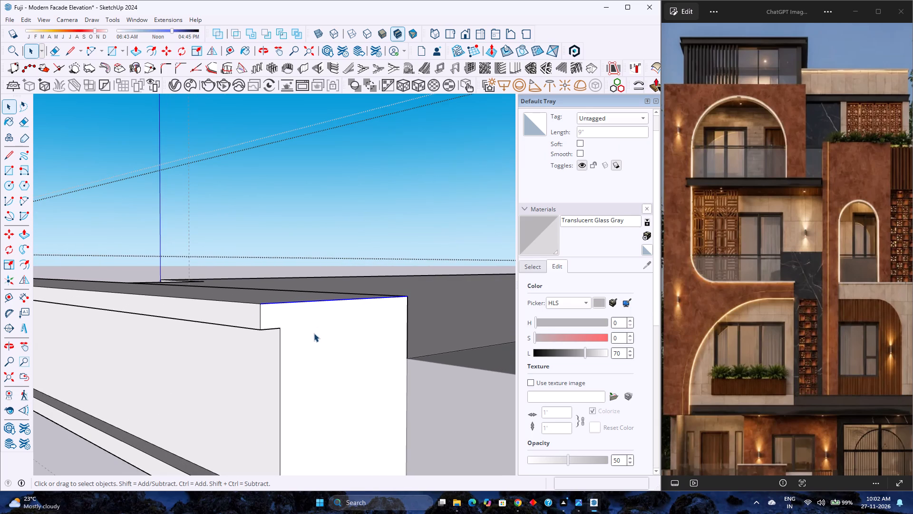
key("m")
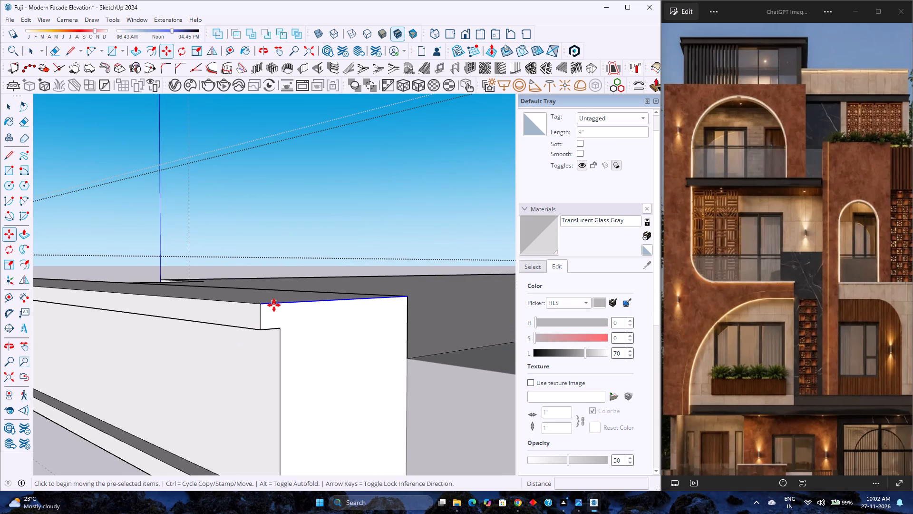
left_click(263, 304)
left_click(262, 330)
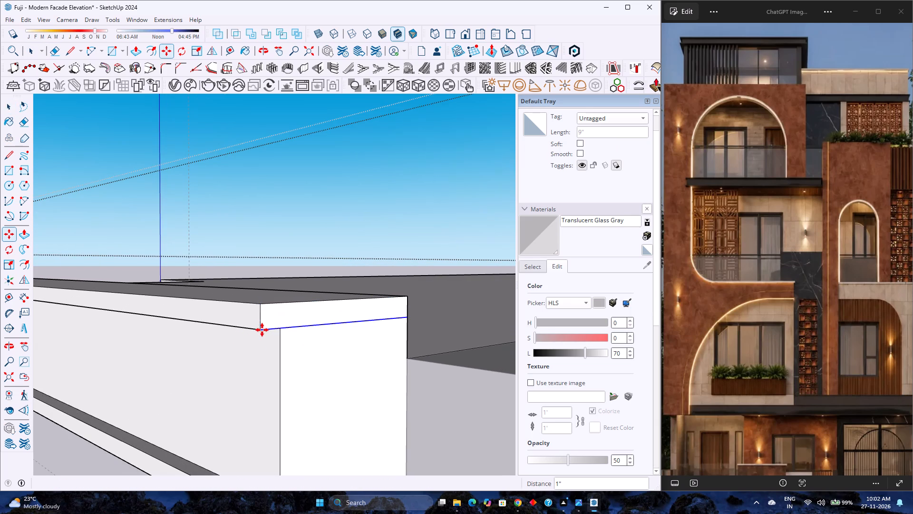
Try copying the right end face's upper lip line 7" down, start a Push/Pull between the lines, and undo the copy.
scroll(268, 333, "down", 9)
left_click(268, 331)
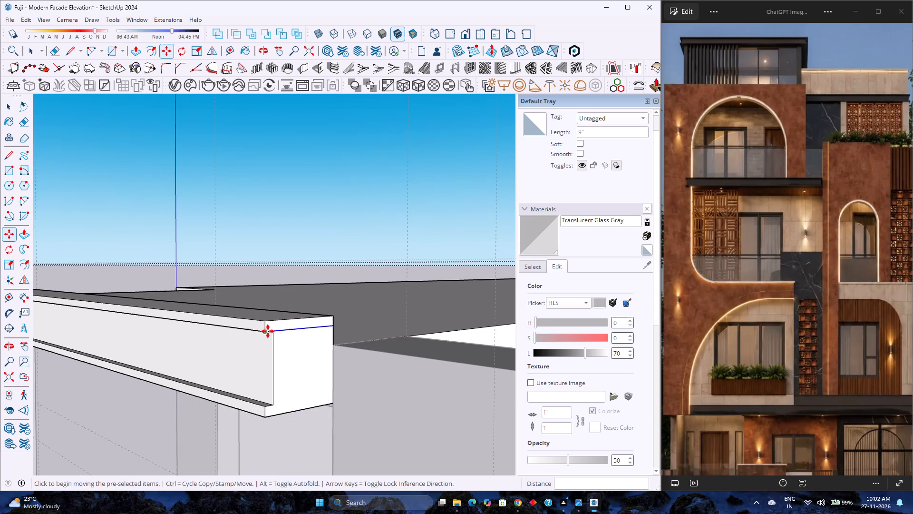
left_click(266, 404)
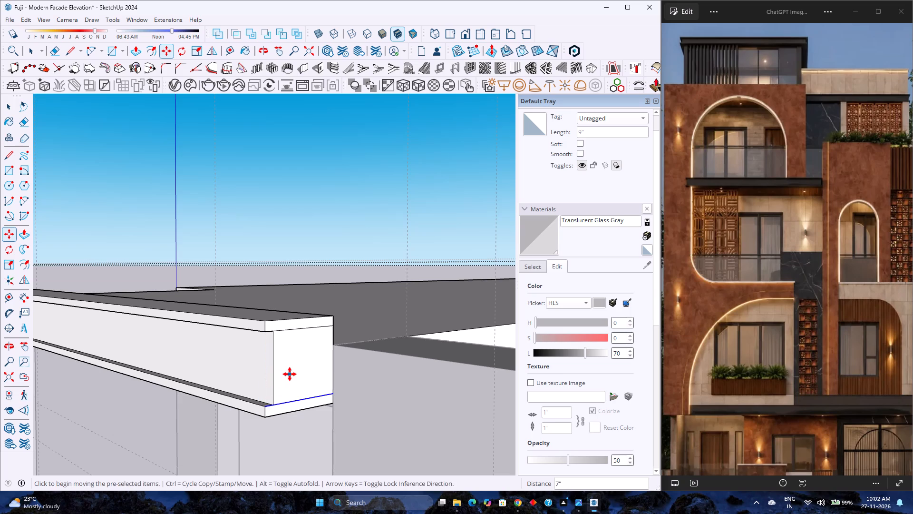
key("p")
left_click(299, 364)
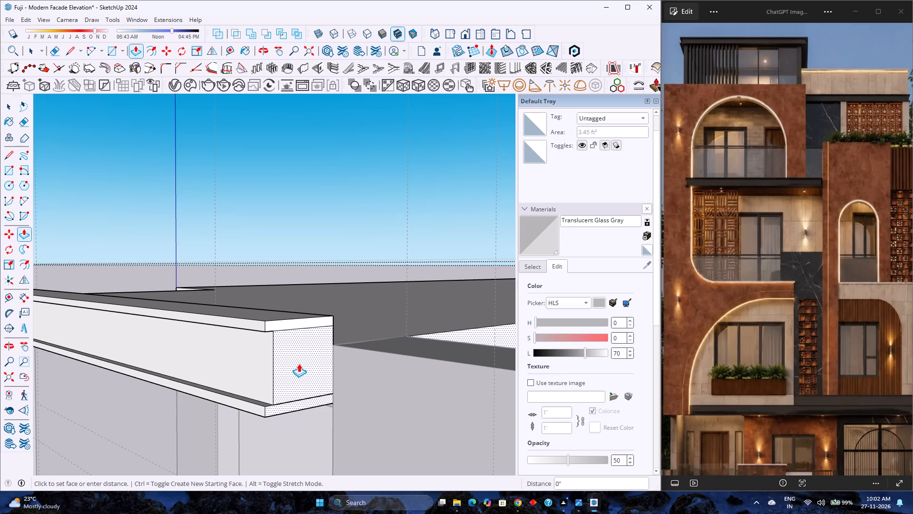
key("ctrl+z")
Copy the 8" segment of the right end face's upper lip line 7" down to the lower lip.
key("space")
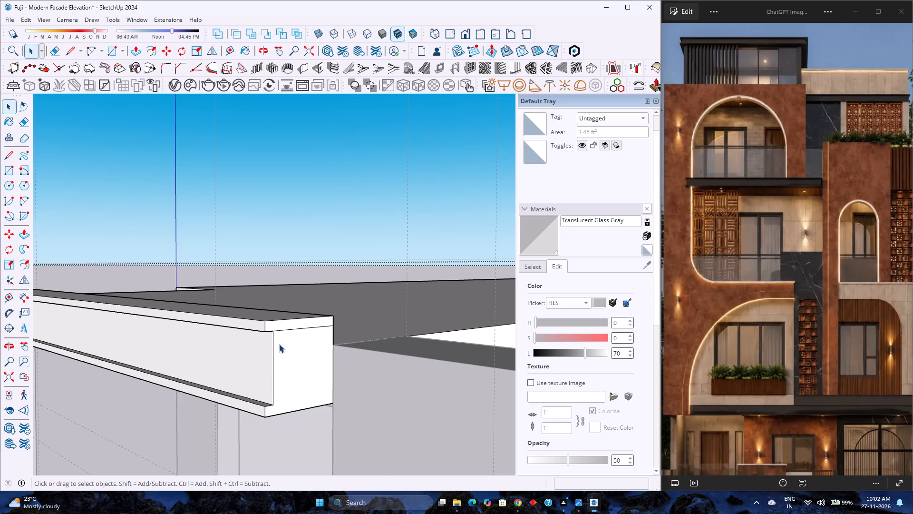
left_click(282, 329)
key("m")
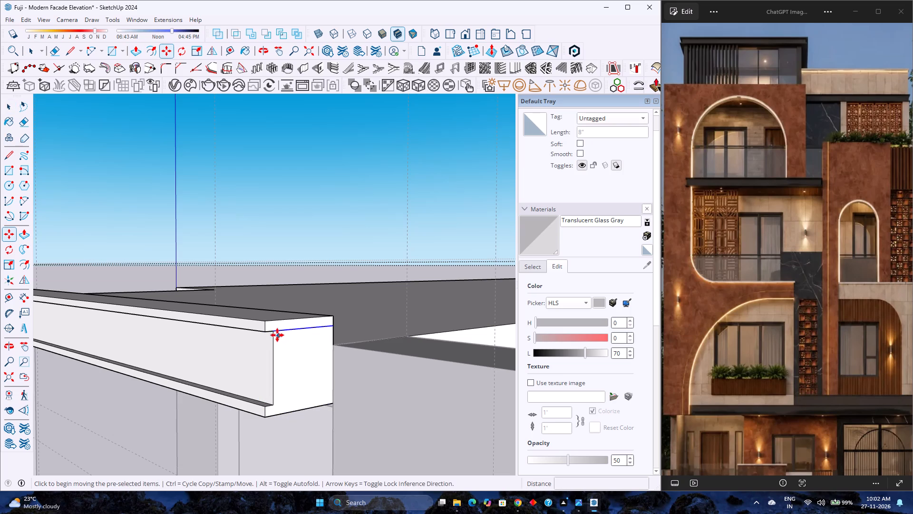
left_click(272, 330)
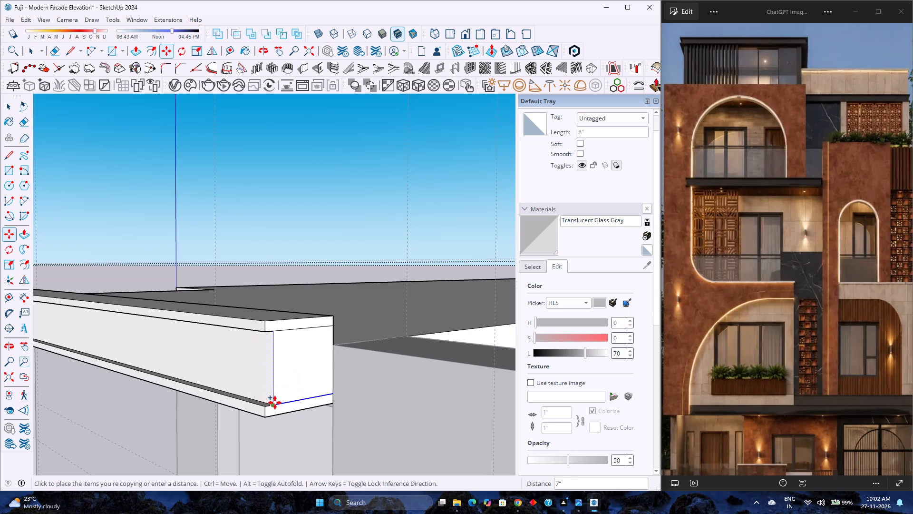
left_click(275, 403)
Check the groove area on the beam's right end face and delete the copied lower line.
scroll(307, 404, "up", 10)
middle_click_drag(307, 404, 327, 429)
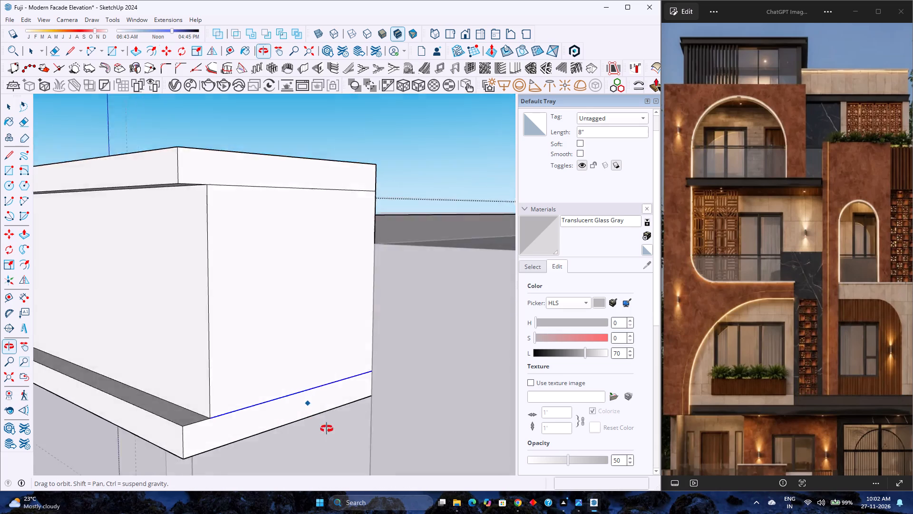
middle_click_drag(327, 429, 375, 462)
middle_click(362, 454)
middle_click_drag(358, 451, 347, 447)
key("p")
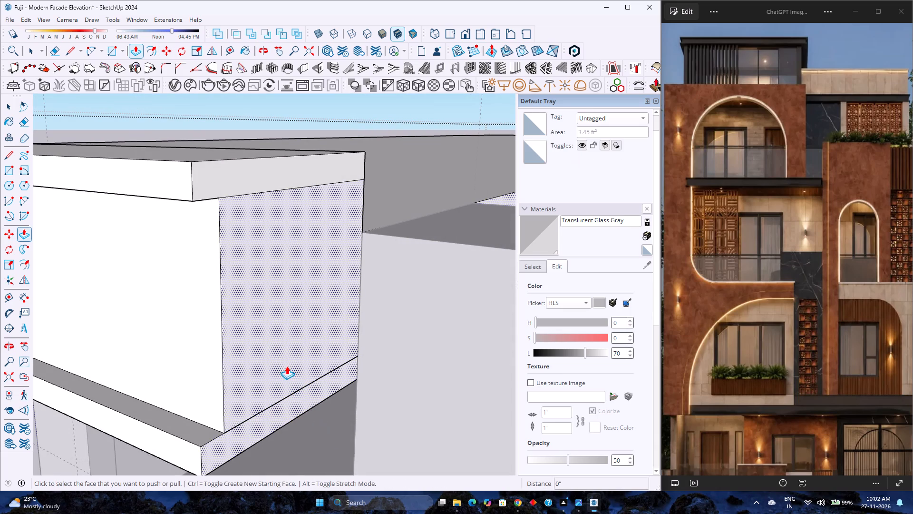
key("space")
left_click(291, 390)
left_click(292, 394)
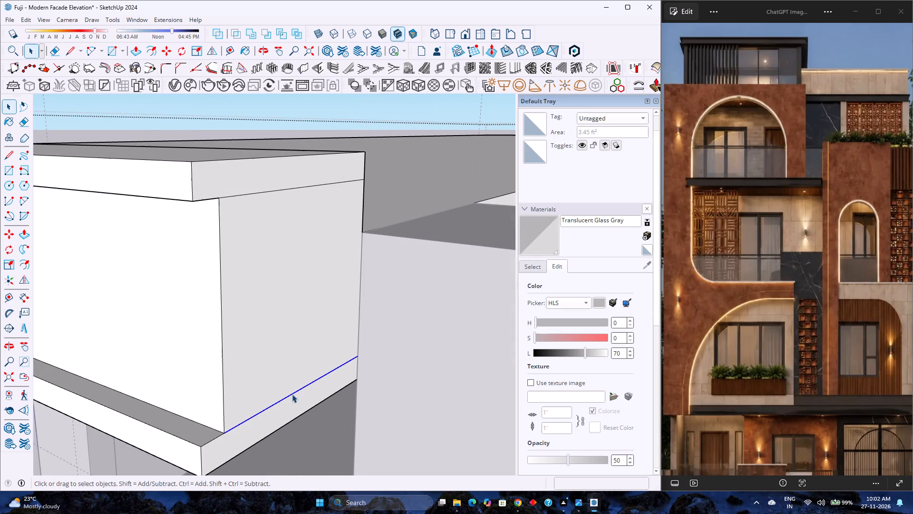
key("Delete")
Copy the bottom edge of the beam's right end face up to the top of the lower lip.
left_click(299, 415)
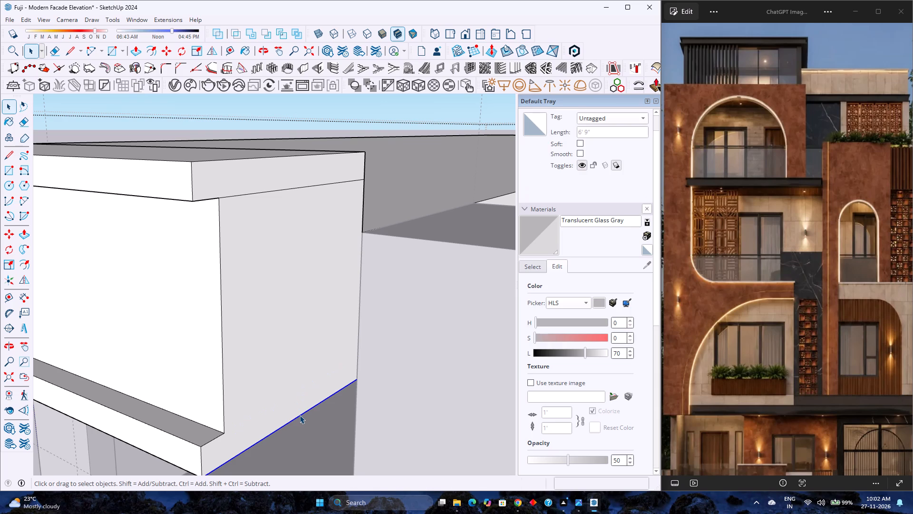
key("m")
scroll(248, 414, "down", 5)
left_click(222, 453)
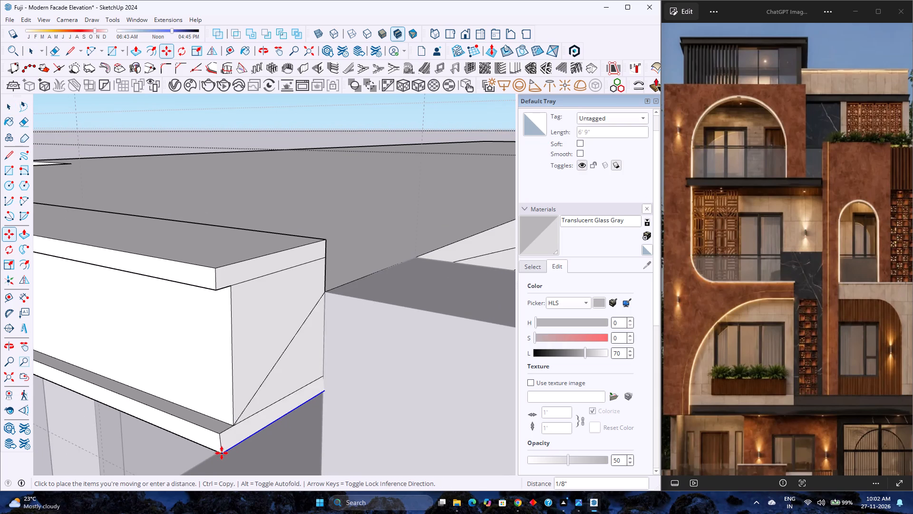
left_click(217, 435)
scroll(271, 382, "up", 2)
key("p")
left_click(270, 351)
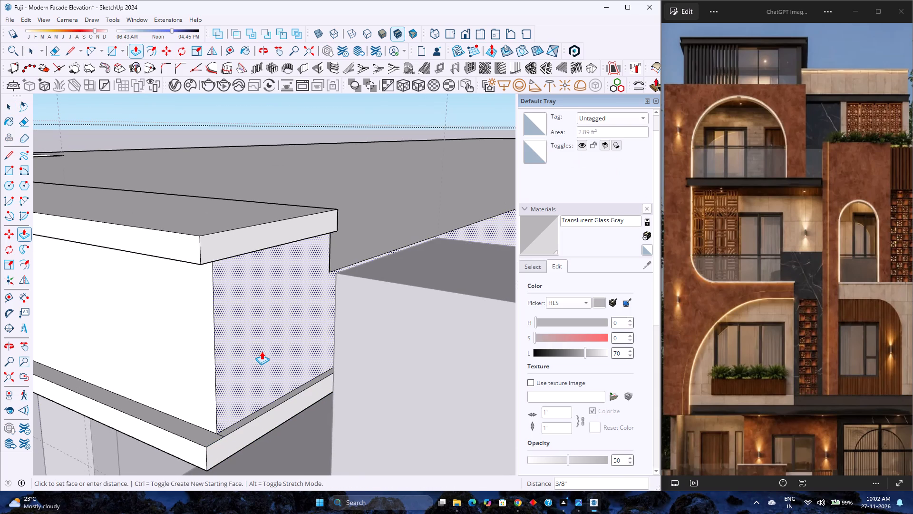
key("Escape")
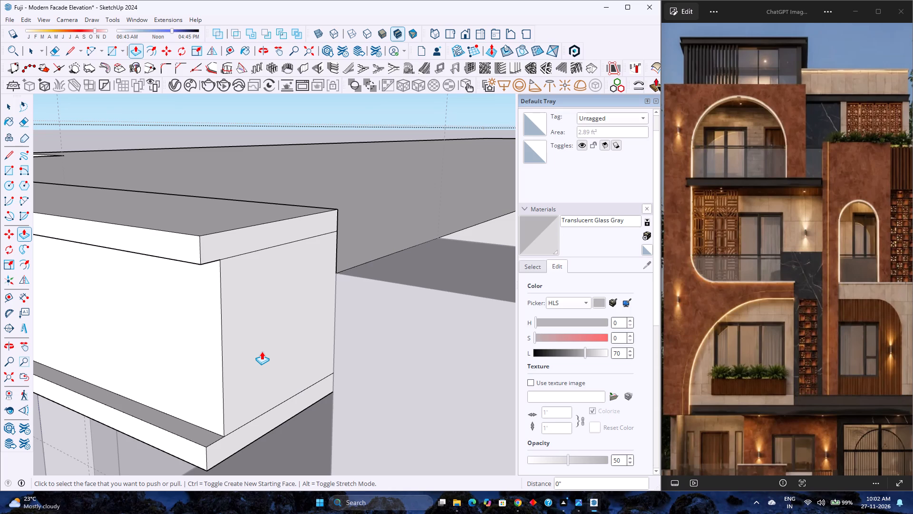
Draw a vertical line about 5" long at the back of the right end face, from the slab's underside corner down to the lower lip line.
key("l")
scroll(329, 286, "up", 2)
middle_click_drag(329, 289, 378, 335)
left_click(339, 266)
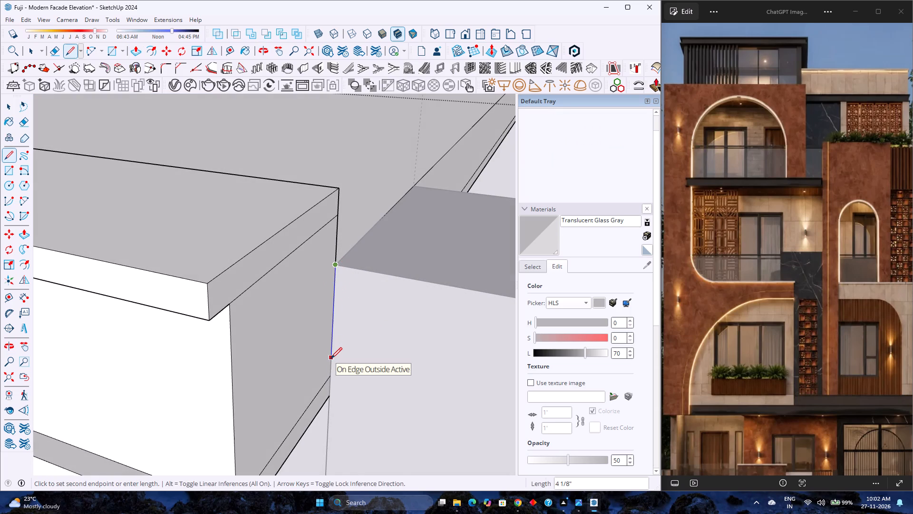
key("Up")
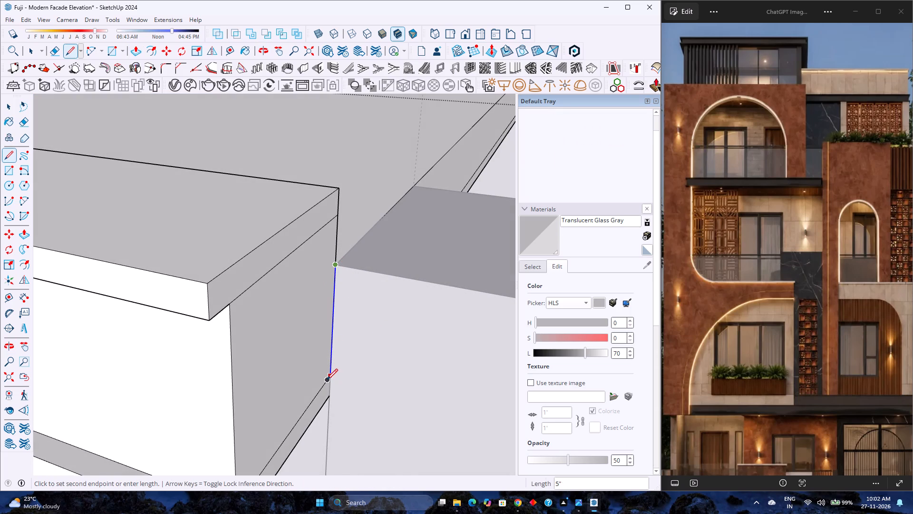
left_click(327, 380)
scroll(325, 377, "down", 5)
key("space")
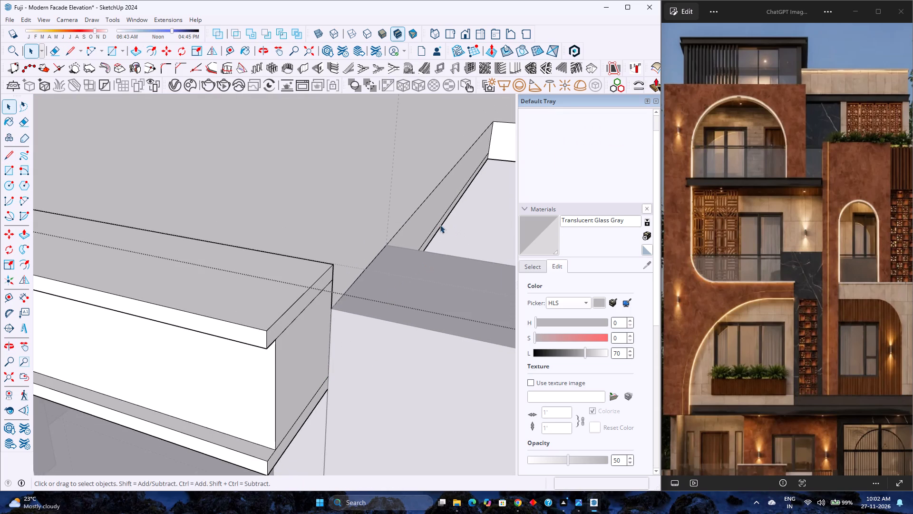
Delete the leftover lower lip line running along the slab's side face behind the beam's right end.
left_click(433, 229)
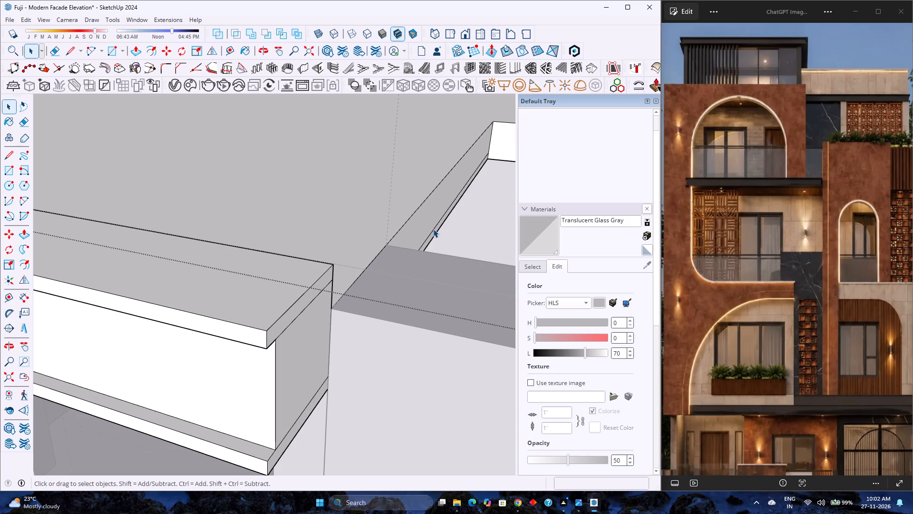
left_click(433, 230)
key("Delete")
scroll(370, 269, "down", 2)
Push the area between the two lips on the beam's right end face inward 1".
scroll(369, 270, "down", 1)
key("p")
left_click(313, 358)
key("1")
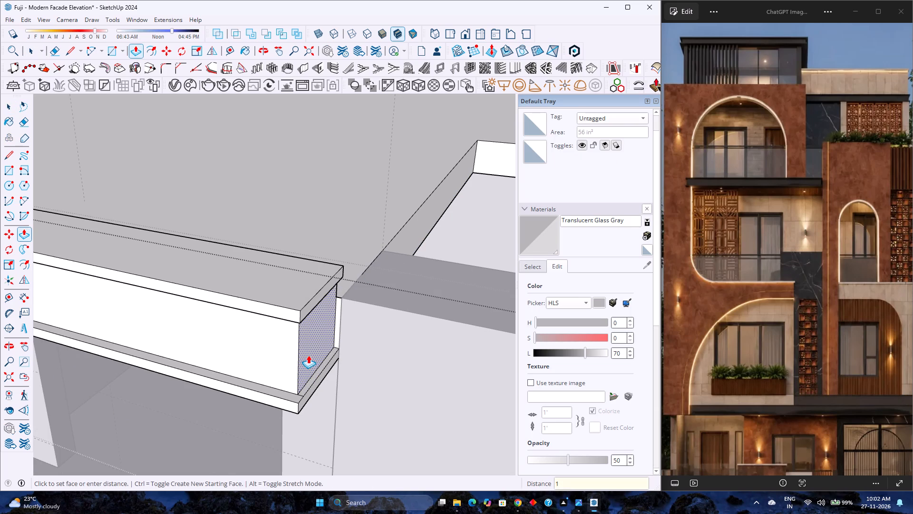
key("Return")
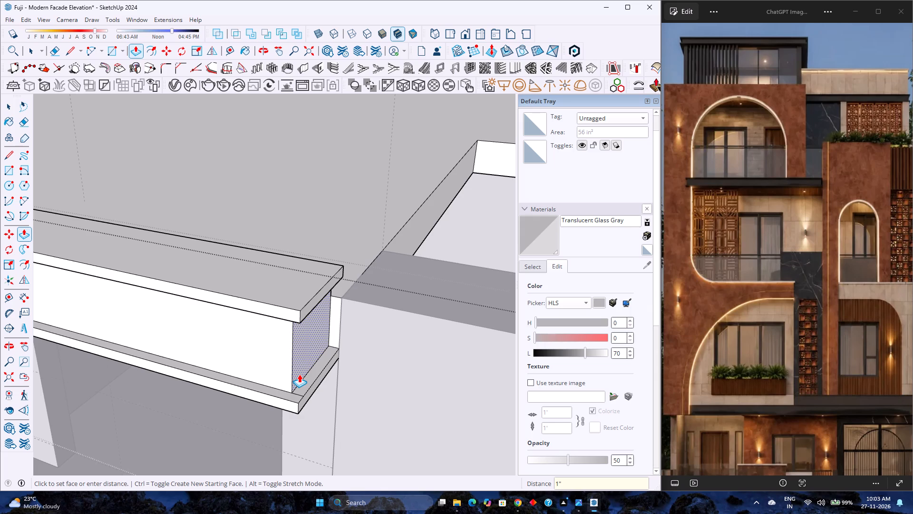
Erase the leftover corner lines on the lower and upper lips at the beam's right end.
key("e")
scroll(294, 396, "up", 9)
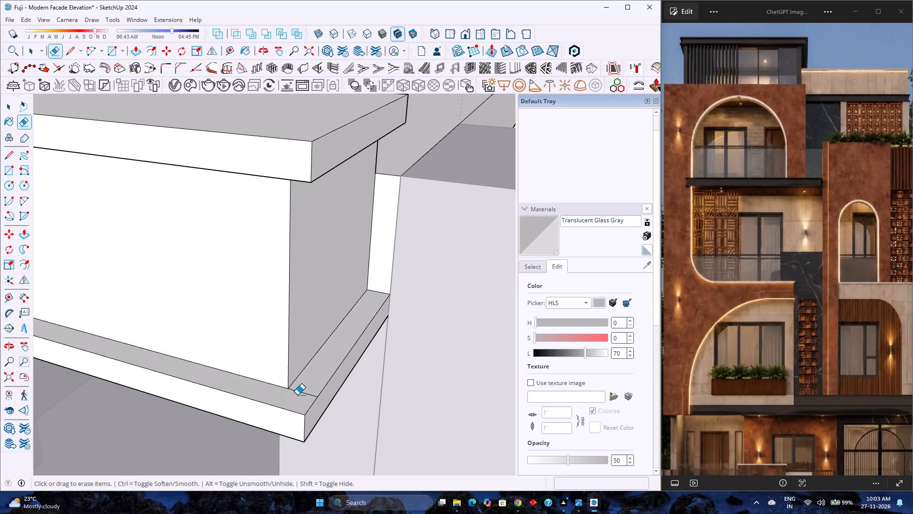
left_click(297, 395)
scroll(301, 393, "down", 10)
middle_click_drag(317, 350, 313, 405, "shift")
middle_click(313, 405, "shift")
middle_click_drag(308, 401, 330, 275)
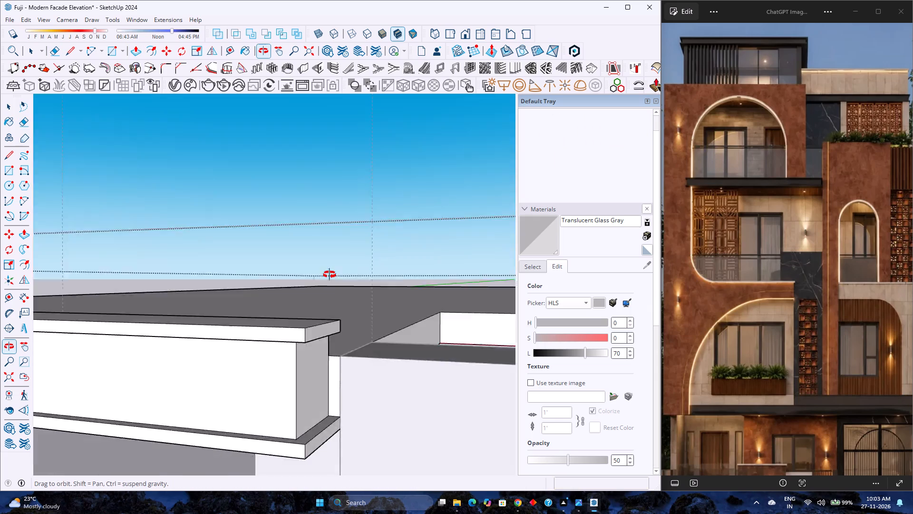
middle_click_drag(330, 275, 337, 187)
middle_click(337, 187)
scroll(321, 320, "up", 3)
scroll(295, 336, "down", 5)
scroll(281, 346, "up", 5)
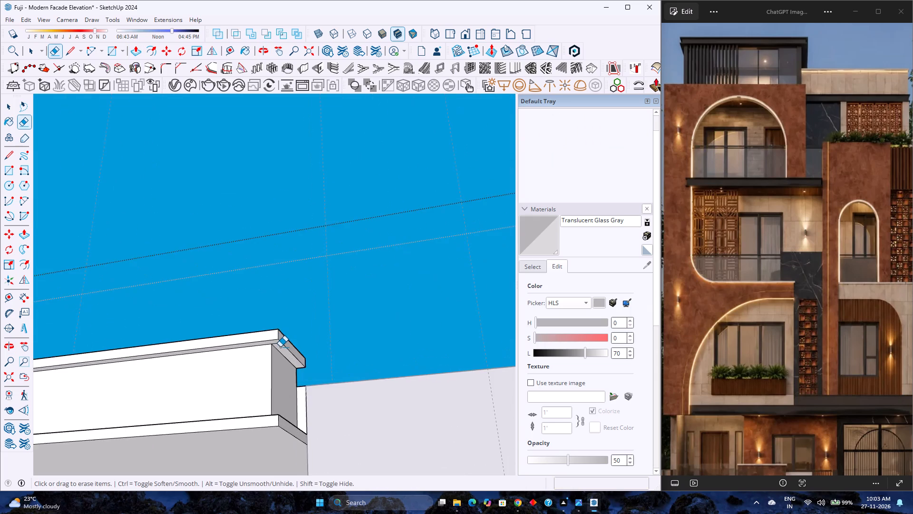
scroll(280, 347, "up", 7)
left_click(278, 341)
left_click(278, 338)
scroll(278, 338, "down", 5)
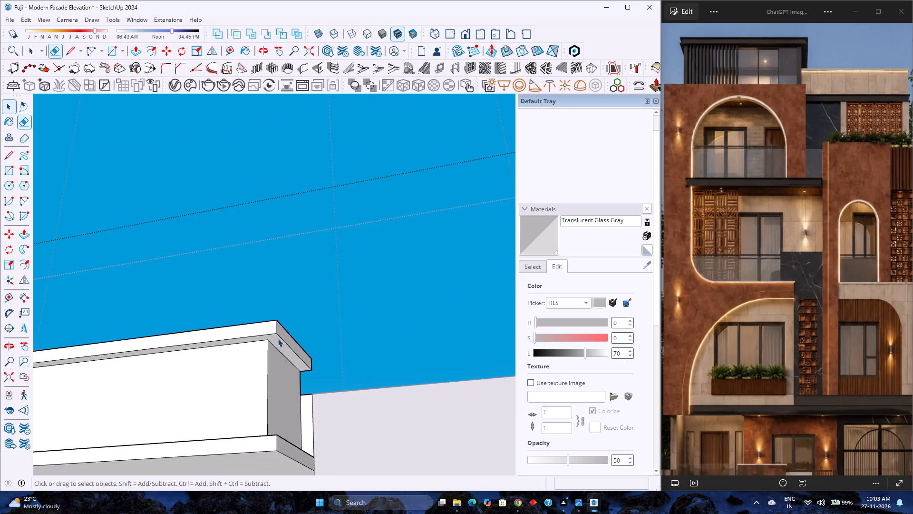
key("space")
Inspect the grooved right end of the beam and compare it with the slab edge in the reference image.
scroll(306, 313, "down", 8)
middle_click_drag(305, 303, 319, 352)
scroll(322, 415, "up", 4)
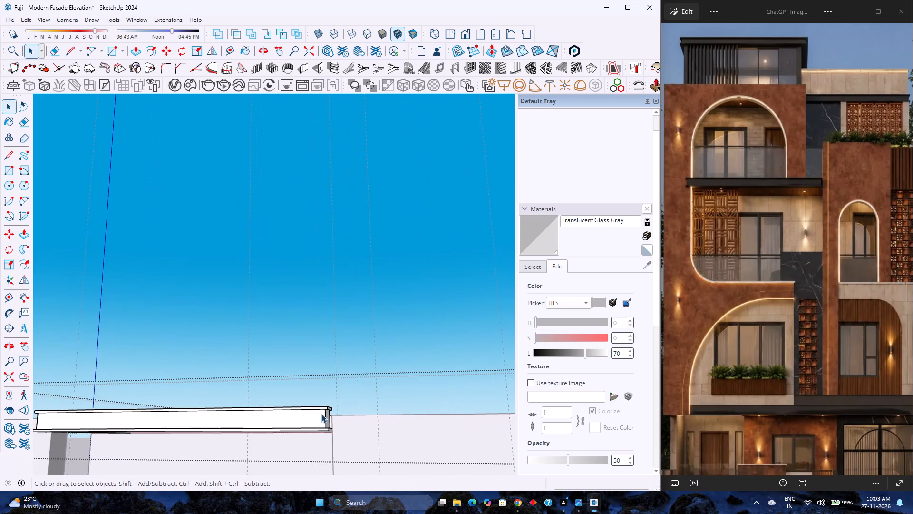
middle_click_drag(321, 414, 345, 480)
scroll(327, 424, "up", 4)
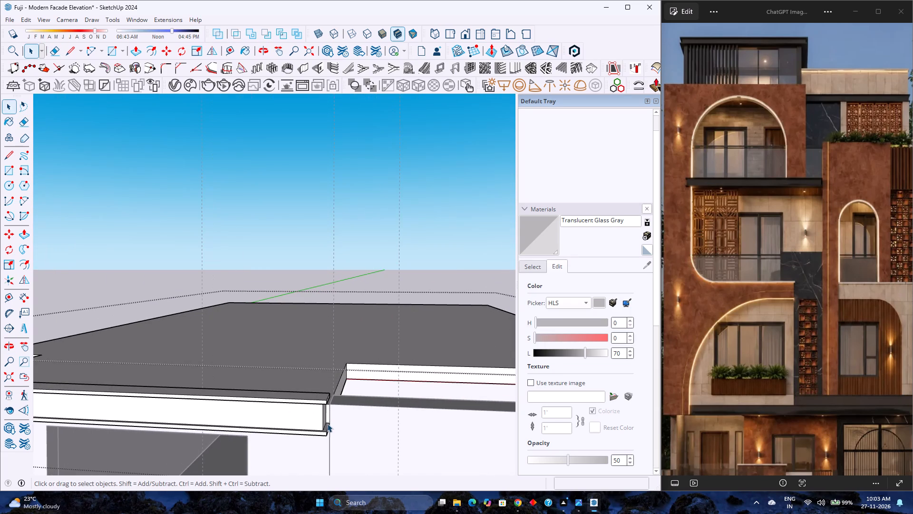
scroll(321, 419, "up", 3)
middle_click_drag(321, 420, 161, 456)
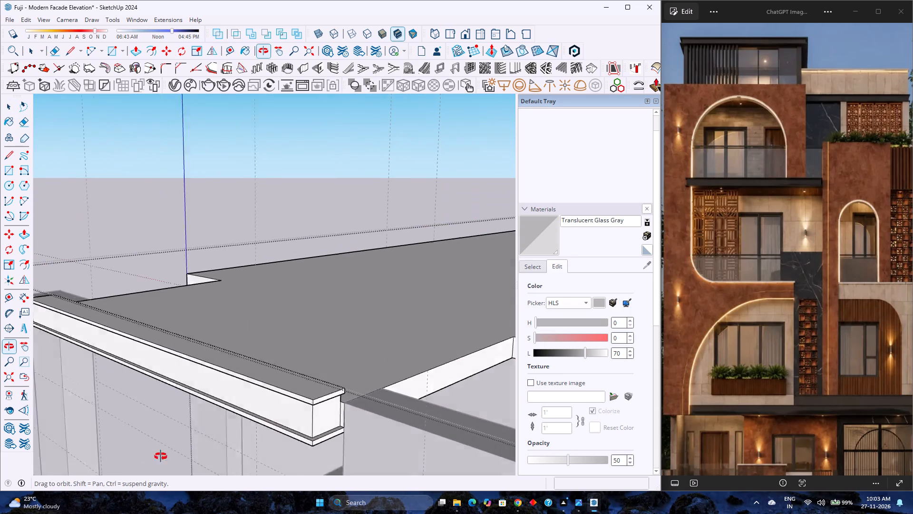
middle_click_drag(161, 456, 159, 456)
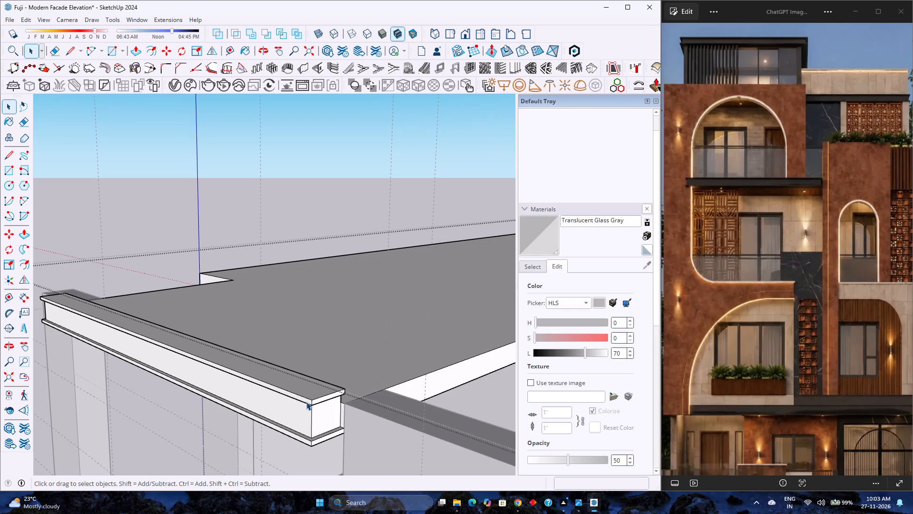
scroll(327, 442, "up", 5)
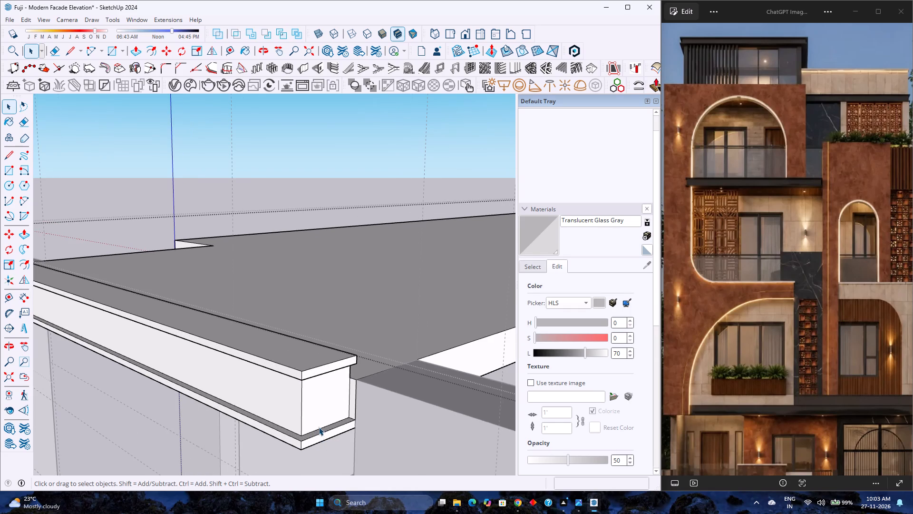
scroll(327, 416, "up", 4)
scroll(806, 181, "up", 10)
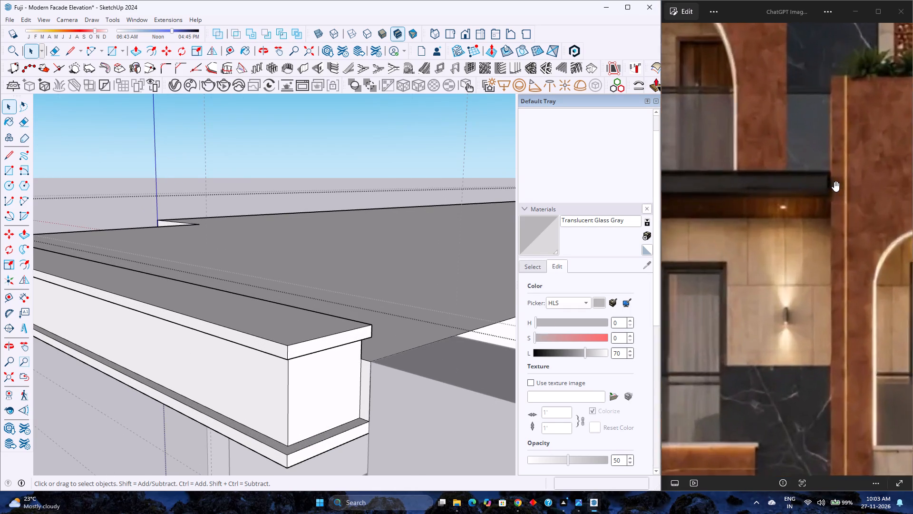
scroll(834, 181, "up", 11)
scroll(837, 195, "down", 10)
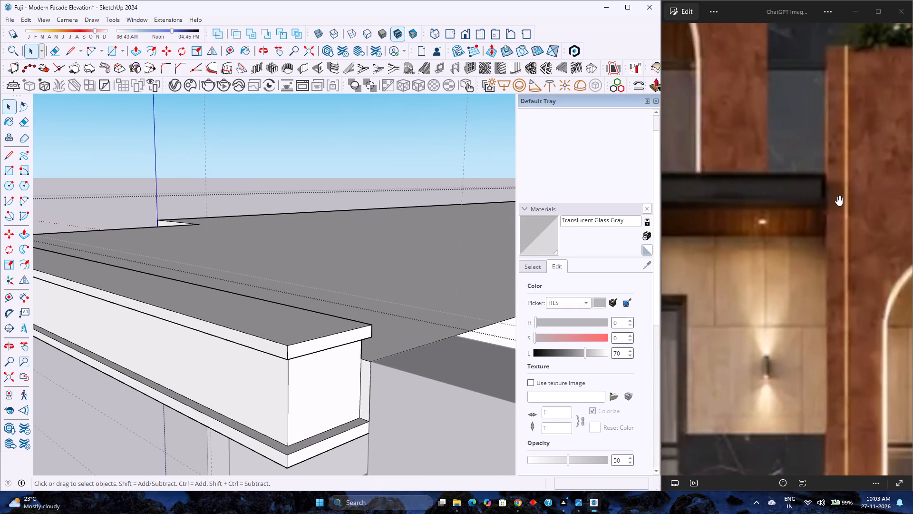
scroll(837, 196, "down", 7)
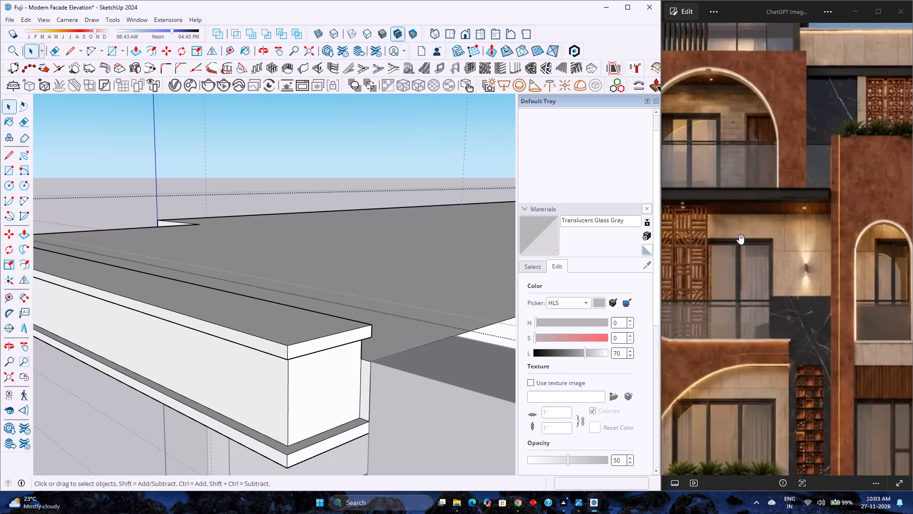
scroll(325, 310, "down", 4)
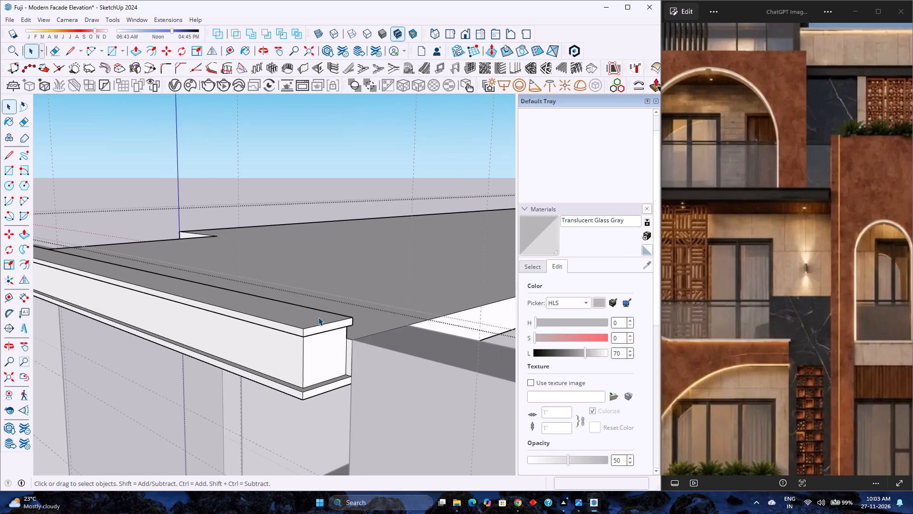
scroll(301, 350, "up", 3)
scroll(301, 350, "down", 2)
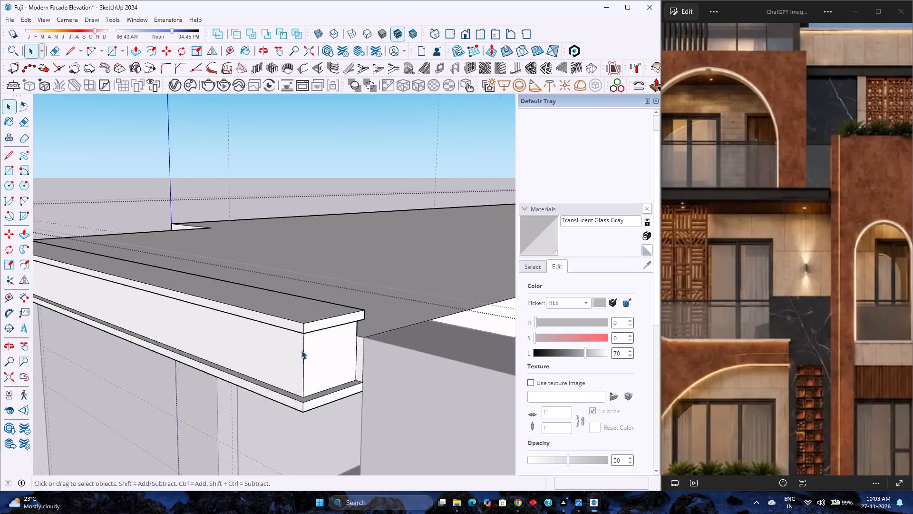
scroll(301, 350, "down", 1)
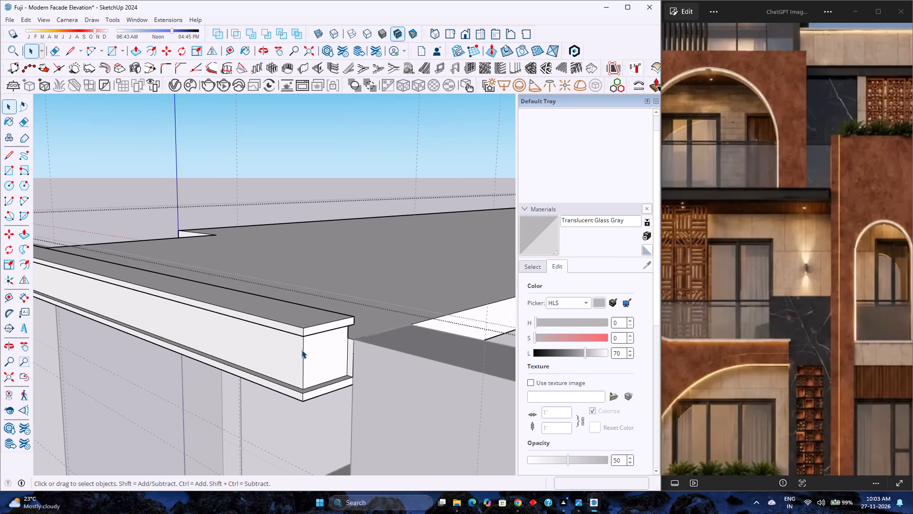
scroll(301, 347, "up", 3)
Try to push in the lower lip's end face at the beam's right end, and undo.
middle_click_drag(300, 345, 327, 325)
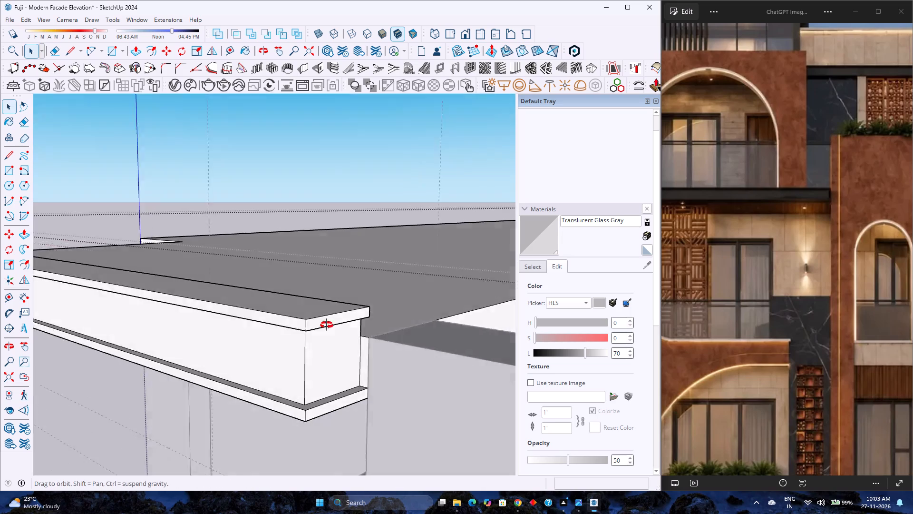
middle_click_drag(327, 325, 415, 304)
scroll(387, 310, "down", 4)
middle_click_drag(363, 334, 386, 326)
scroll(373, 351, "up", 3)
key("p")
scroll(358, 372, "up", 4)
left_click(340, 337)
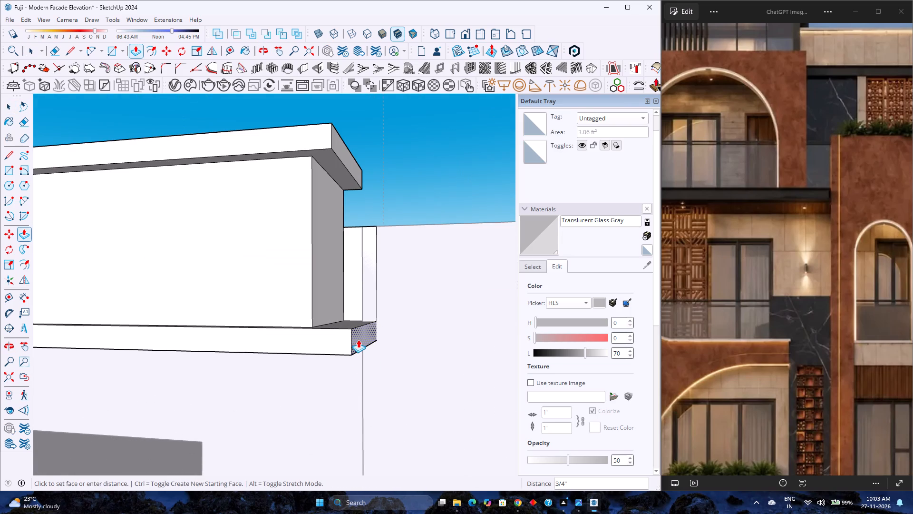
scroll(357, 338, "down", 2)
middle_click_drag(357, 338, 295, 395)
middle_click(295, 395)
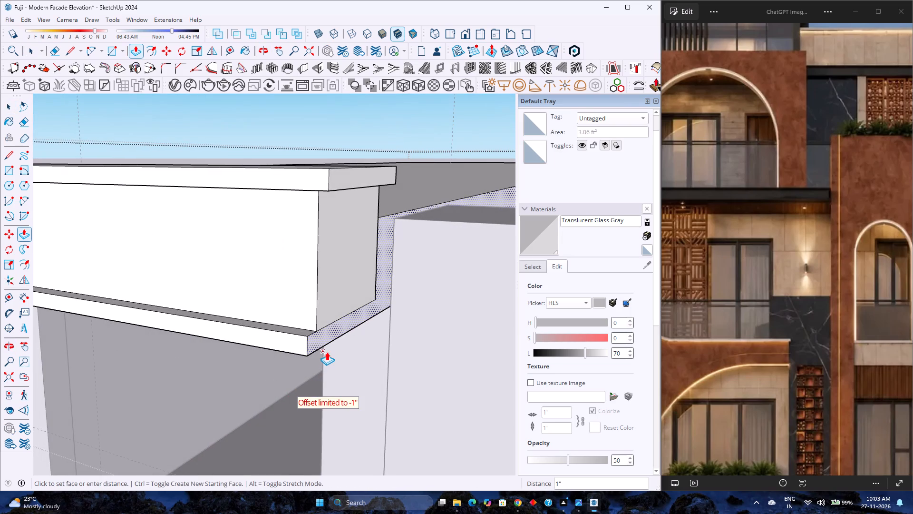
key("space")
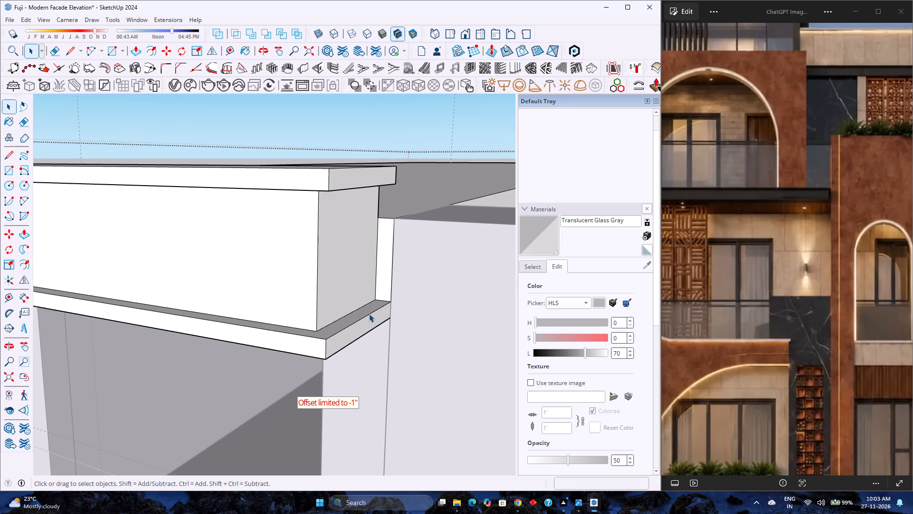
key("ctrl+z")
Draw a 1" vertical line closing the back edge of the lower lip's end face at the beam's right end.
scroll(388, 312, "up", 3)
middle_click_drag(388, 312, 443, 301)
scroll(429, 305, "up", 5)
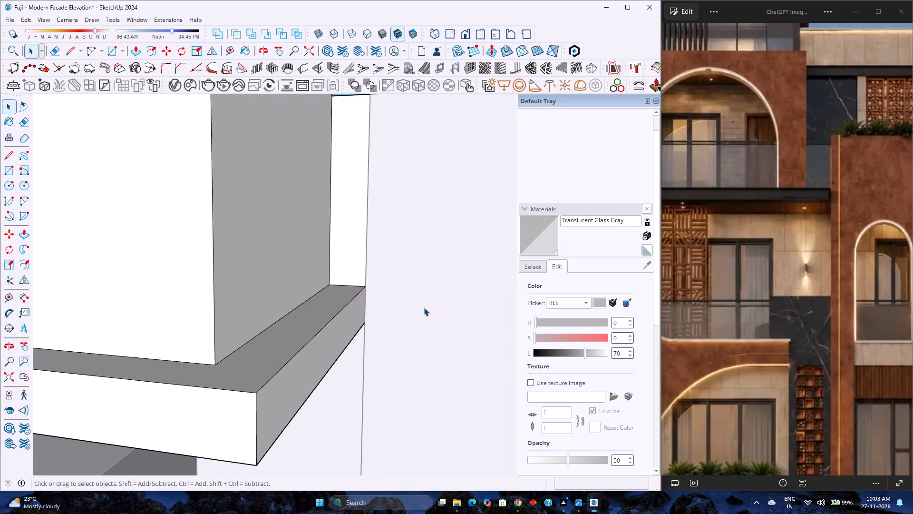
key("l")
scroll(382, 289, "down", 5)
middle_click_drag(382, 289, 311, 369)
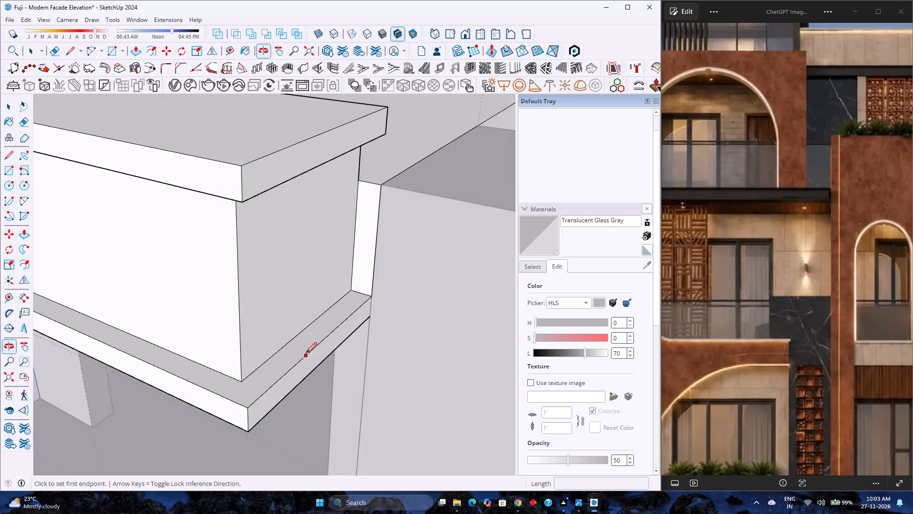
scroll(306, 353, "down", 9)
scroll(313, 335, "up", 5)
left_click(353, 320)
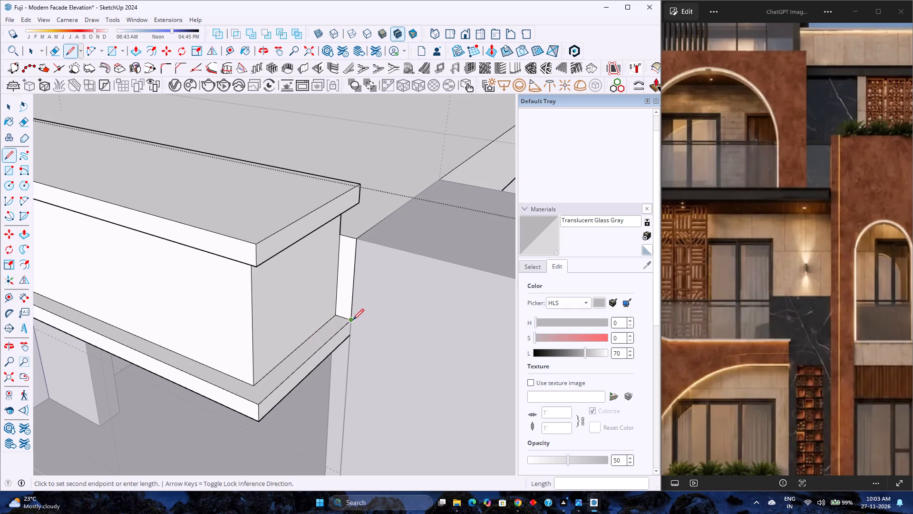
scroll(350, 335, "up", 11)
middle_click_drag(350, 336, 397, 289)
middle_click(397, 289)
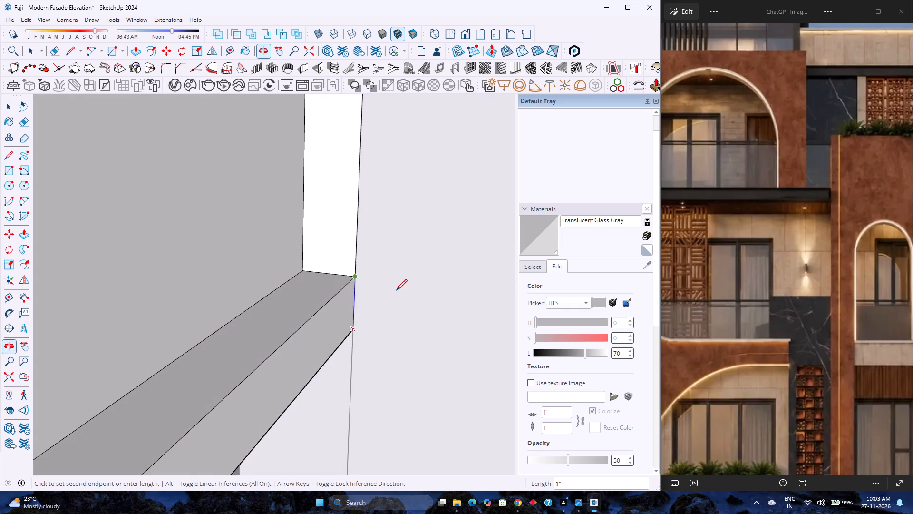
left_click(355, 329)
scroll(355, 329, "down", 5)
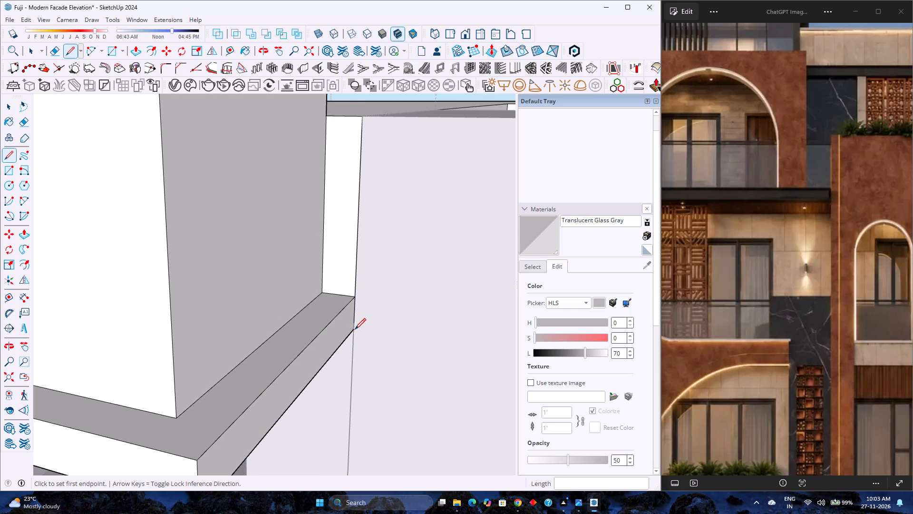
Pull the end faces of the lower lip, the recessed web and the upper lip outward 1" at the beam's right end.
key("p")
left_click(331, 335)
scroll(334, 337, "down", 9)
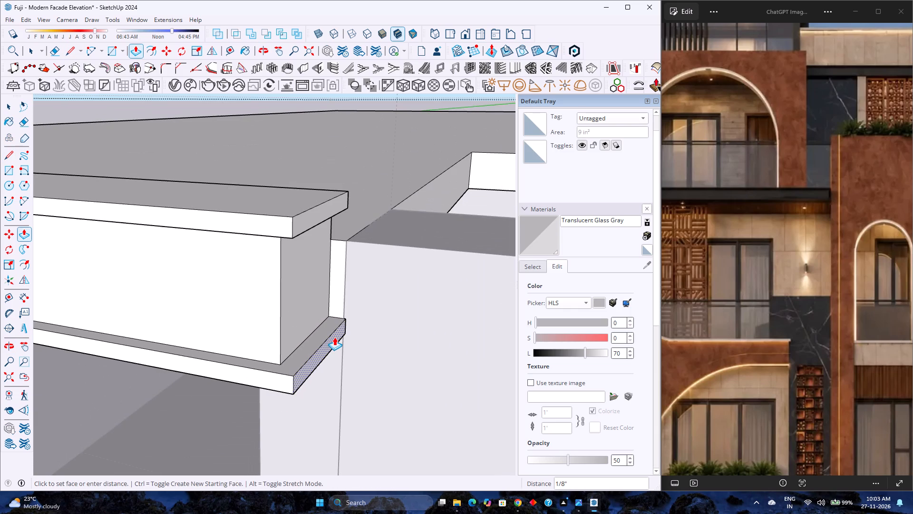
key("1")
key("Return")
double_click(308, 308)
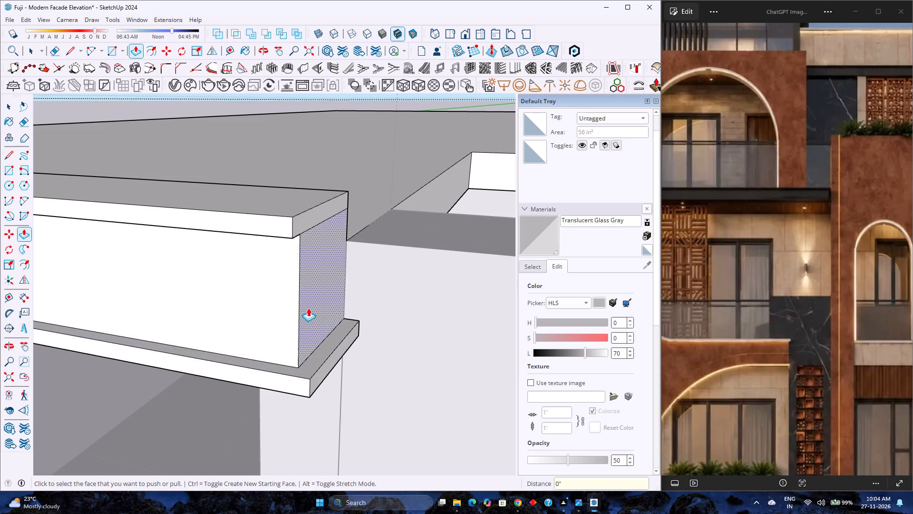
double_click(309, 216)
scroll(327, 276, "down", 5)
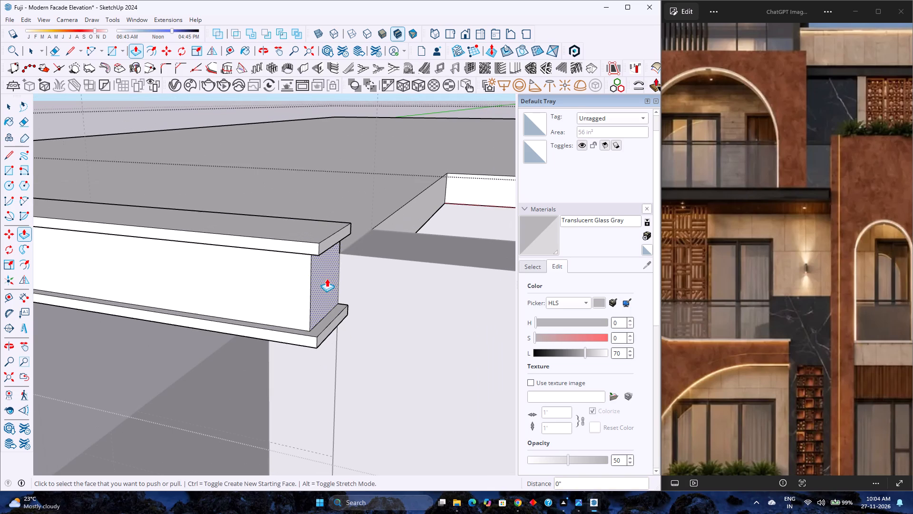
key("space")
scroll(327, 281, "down", 4)
key("Escape")
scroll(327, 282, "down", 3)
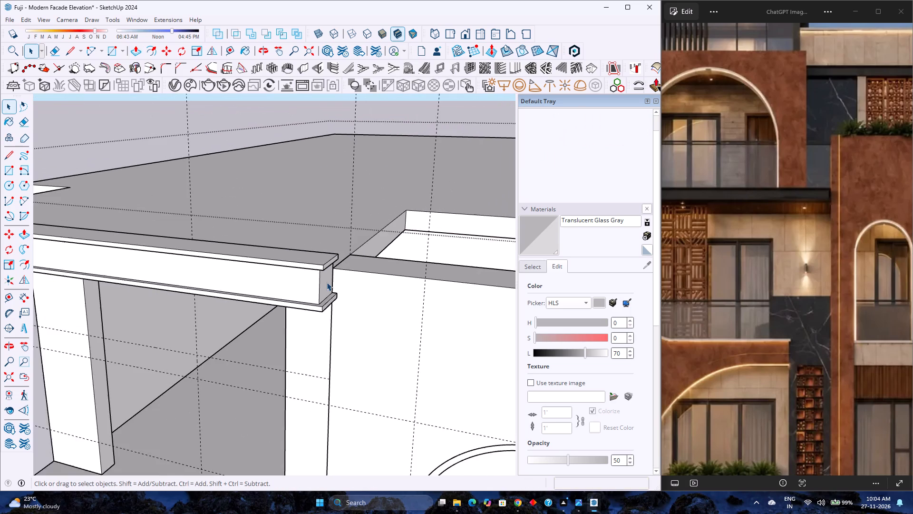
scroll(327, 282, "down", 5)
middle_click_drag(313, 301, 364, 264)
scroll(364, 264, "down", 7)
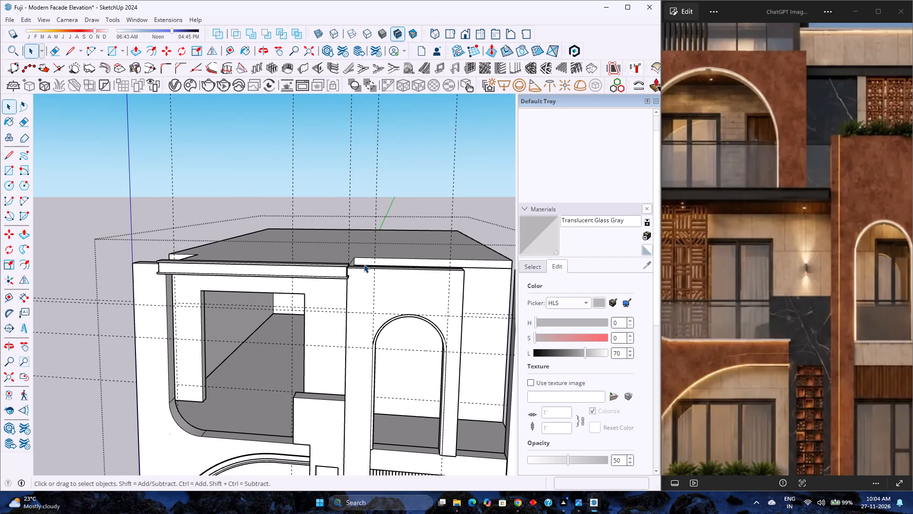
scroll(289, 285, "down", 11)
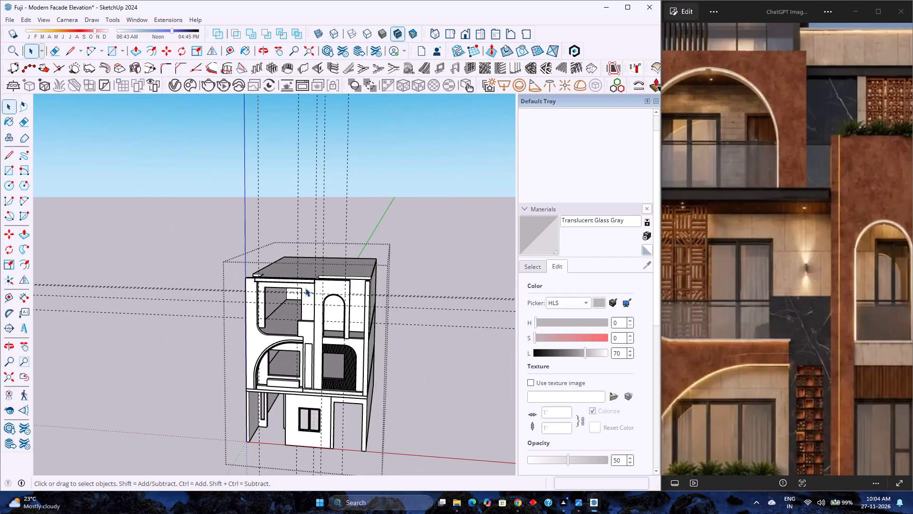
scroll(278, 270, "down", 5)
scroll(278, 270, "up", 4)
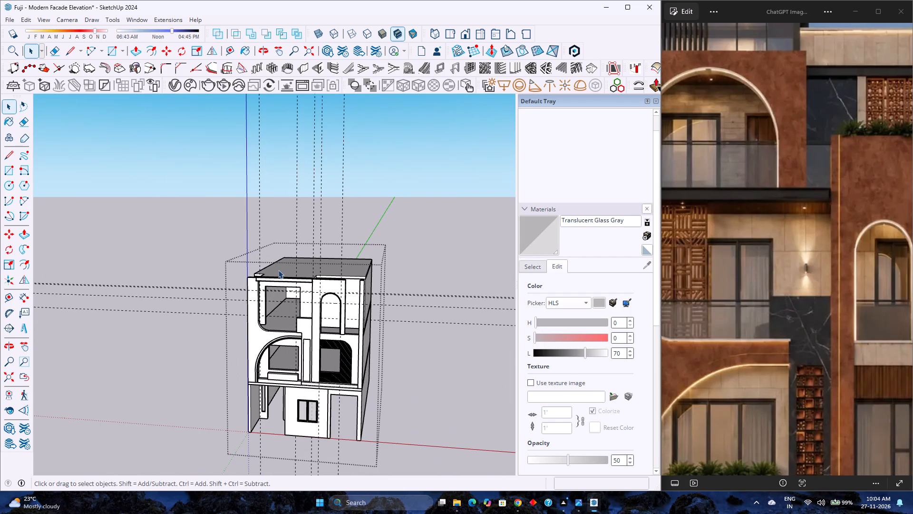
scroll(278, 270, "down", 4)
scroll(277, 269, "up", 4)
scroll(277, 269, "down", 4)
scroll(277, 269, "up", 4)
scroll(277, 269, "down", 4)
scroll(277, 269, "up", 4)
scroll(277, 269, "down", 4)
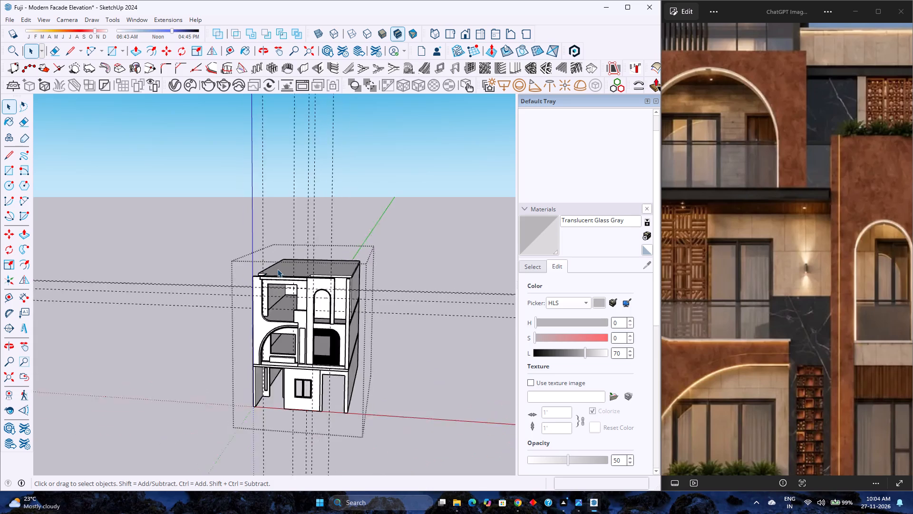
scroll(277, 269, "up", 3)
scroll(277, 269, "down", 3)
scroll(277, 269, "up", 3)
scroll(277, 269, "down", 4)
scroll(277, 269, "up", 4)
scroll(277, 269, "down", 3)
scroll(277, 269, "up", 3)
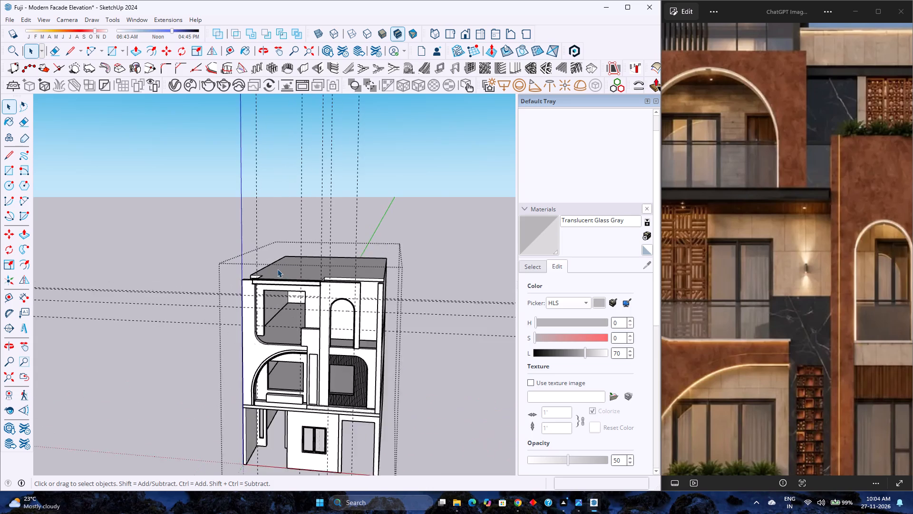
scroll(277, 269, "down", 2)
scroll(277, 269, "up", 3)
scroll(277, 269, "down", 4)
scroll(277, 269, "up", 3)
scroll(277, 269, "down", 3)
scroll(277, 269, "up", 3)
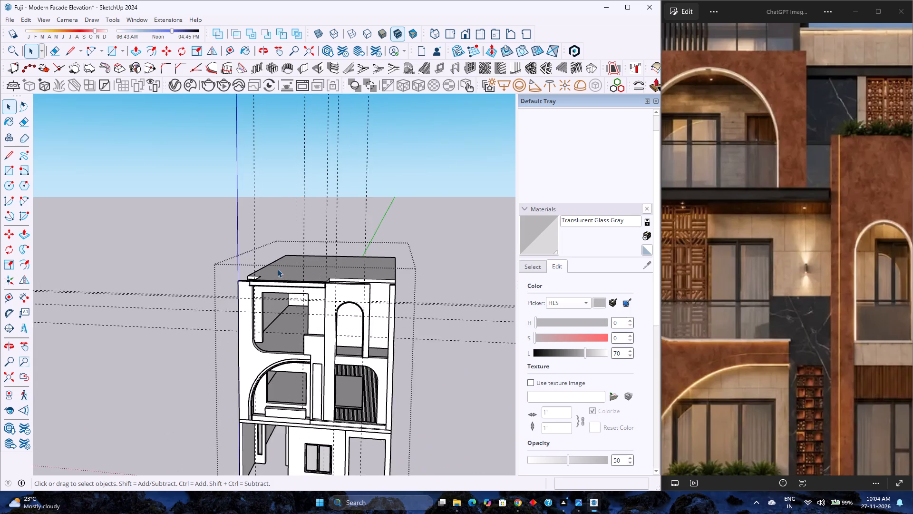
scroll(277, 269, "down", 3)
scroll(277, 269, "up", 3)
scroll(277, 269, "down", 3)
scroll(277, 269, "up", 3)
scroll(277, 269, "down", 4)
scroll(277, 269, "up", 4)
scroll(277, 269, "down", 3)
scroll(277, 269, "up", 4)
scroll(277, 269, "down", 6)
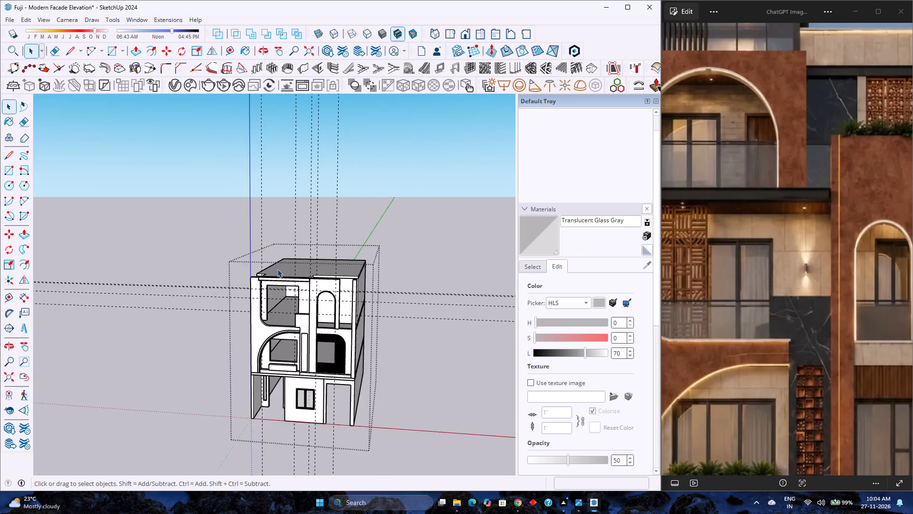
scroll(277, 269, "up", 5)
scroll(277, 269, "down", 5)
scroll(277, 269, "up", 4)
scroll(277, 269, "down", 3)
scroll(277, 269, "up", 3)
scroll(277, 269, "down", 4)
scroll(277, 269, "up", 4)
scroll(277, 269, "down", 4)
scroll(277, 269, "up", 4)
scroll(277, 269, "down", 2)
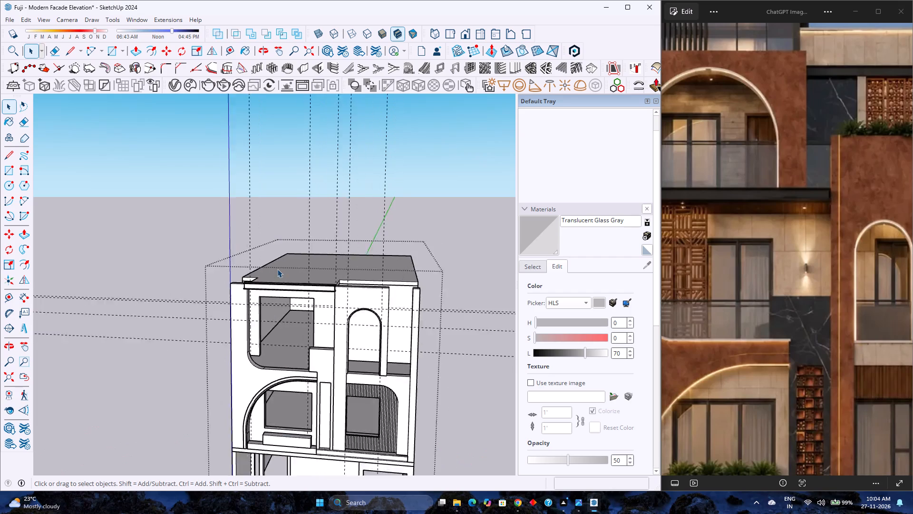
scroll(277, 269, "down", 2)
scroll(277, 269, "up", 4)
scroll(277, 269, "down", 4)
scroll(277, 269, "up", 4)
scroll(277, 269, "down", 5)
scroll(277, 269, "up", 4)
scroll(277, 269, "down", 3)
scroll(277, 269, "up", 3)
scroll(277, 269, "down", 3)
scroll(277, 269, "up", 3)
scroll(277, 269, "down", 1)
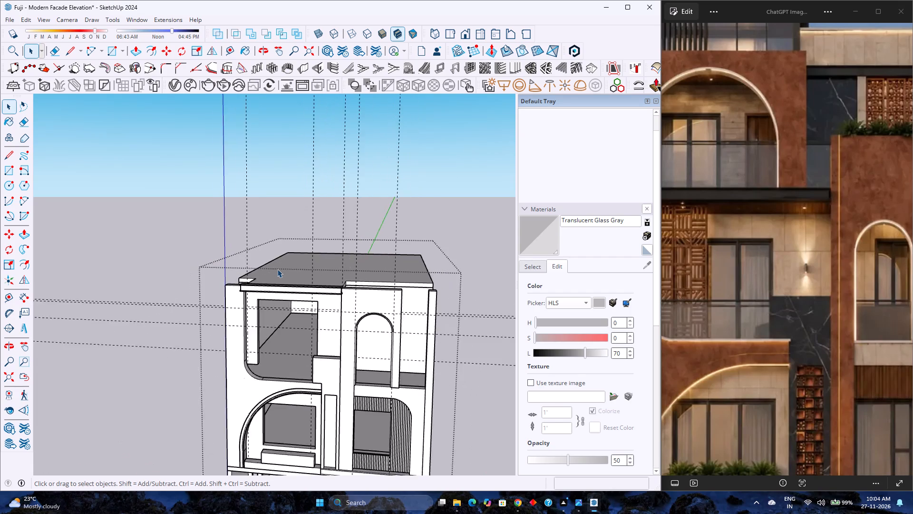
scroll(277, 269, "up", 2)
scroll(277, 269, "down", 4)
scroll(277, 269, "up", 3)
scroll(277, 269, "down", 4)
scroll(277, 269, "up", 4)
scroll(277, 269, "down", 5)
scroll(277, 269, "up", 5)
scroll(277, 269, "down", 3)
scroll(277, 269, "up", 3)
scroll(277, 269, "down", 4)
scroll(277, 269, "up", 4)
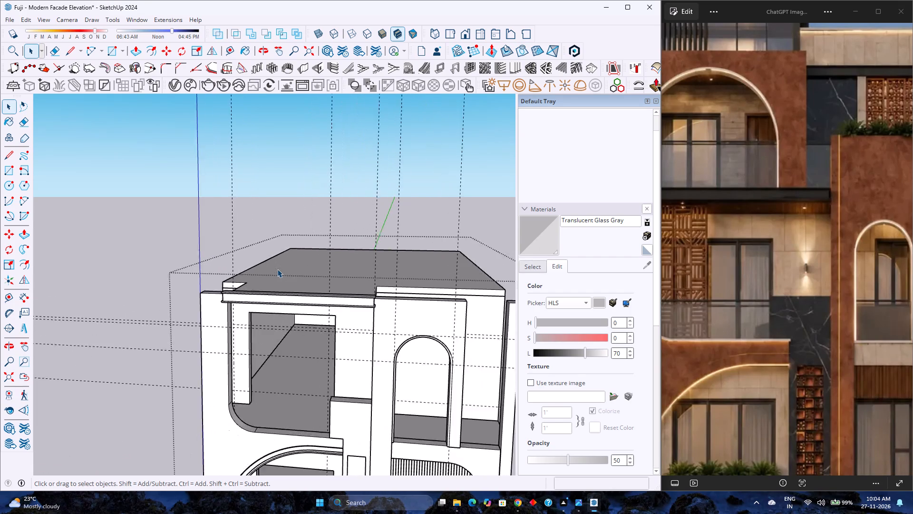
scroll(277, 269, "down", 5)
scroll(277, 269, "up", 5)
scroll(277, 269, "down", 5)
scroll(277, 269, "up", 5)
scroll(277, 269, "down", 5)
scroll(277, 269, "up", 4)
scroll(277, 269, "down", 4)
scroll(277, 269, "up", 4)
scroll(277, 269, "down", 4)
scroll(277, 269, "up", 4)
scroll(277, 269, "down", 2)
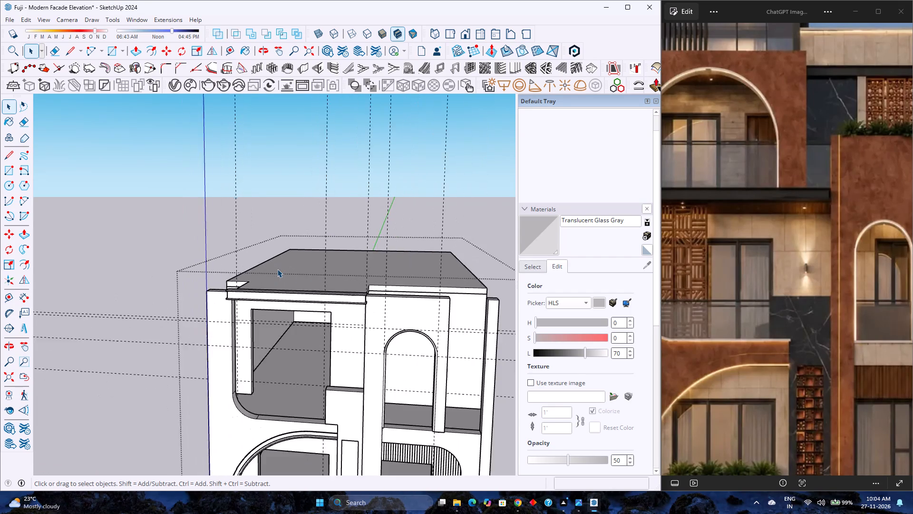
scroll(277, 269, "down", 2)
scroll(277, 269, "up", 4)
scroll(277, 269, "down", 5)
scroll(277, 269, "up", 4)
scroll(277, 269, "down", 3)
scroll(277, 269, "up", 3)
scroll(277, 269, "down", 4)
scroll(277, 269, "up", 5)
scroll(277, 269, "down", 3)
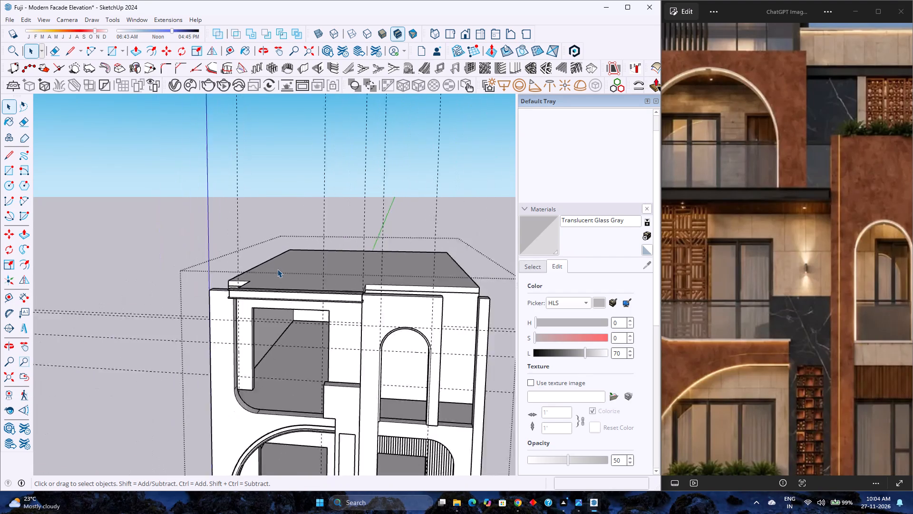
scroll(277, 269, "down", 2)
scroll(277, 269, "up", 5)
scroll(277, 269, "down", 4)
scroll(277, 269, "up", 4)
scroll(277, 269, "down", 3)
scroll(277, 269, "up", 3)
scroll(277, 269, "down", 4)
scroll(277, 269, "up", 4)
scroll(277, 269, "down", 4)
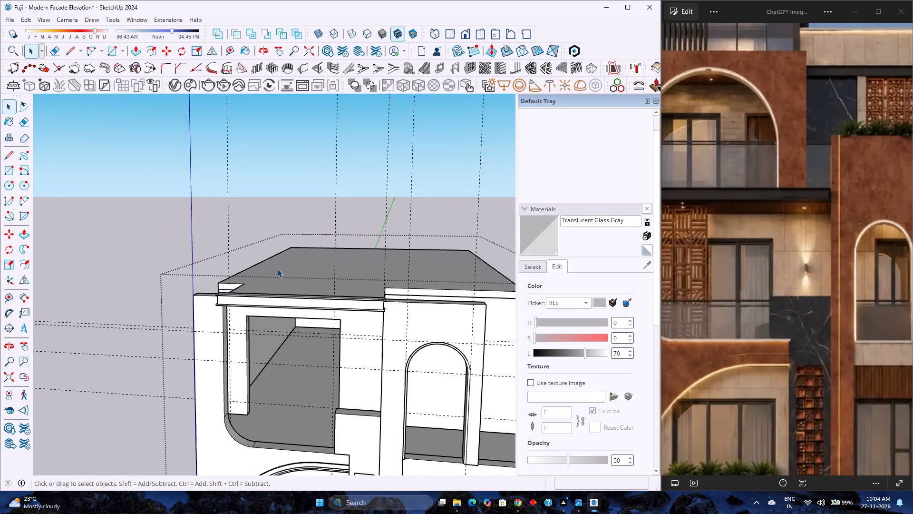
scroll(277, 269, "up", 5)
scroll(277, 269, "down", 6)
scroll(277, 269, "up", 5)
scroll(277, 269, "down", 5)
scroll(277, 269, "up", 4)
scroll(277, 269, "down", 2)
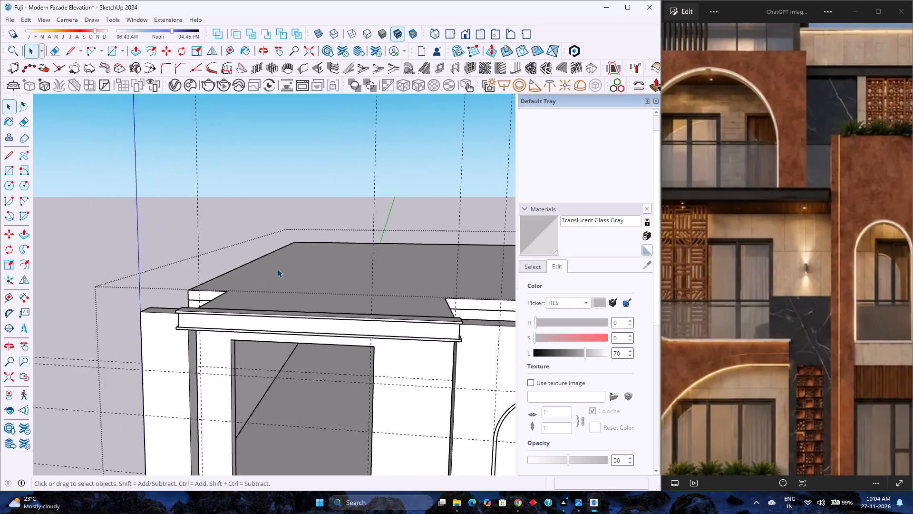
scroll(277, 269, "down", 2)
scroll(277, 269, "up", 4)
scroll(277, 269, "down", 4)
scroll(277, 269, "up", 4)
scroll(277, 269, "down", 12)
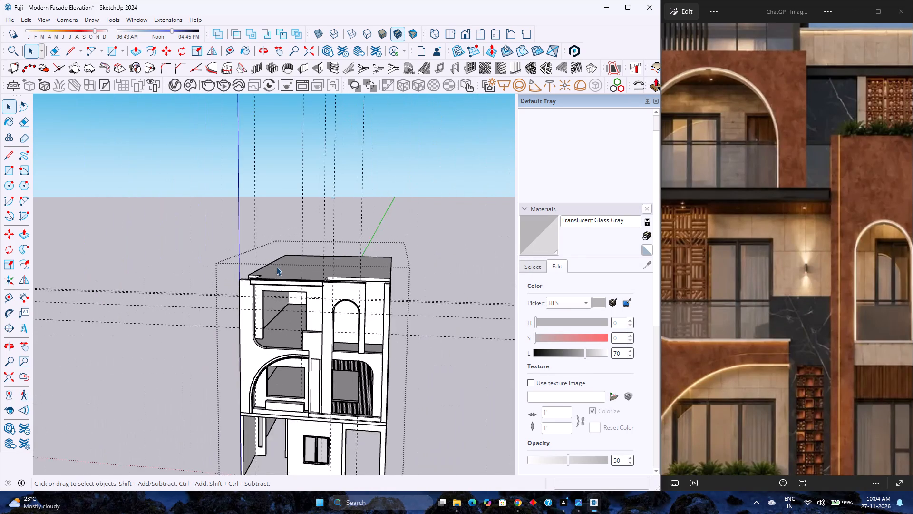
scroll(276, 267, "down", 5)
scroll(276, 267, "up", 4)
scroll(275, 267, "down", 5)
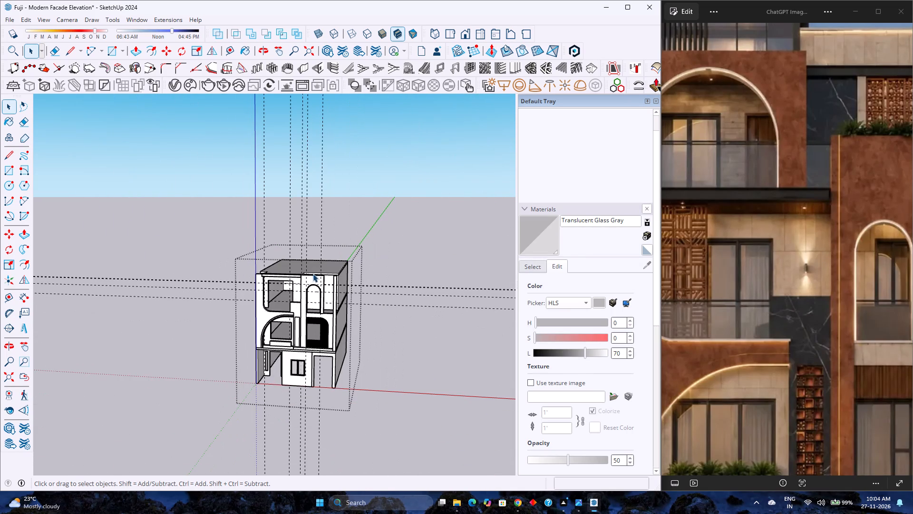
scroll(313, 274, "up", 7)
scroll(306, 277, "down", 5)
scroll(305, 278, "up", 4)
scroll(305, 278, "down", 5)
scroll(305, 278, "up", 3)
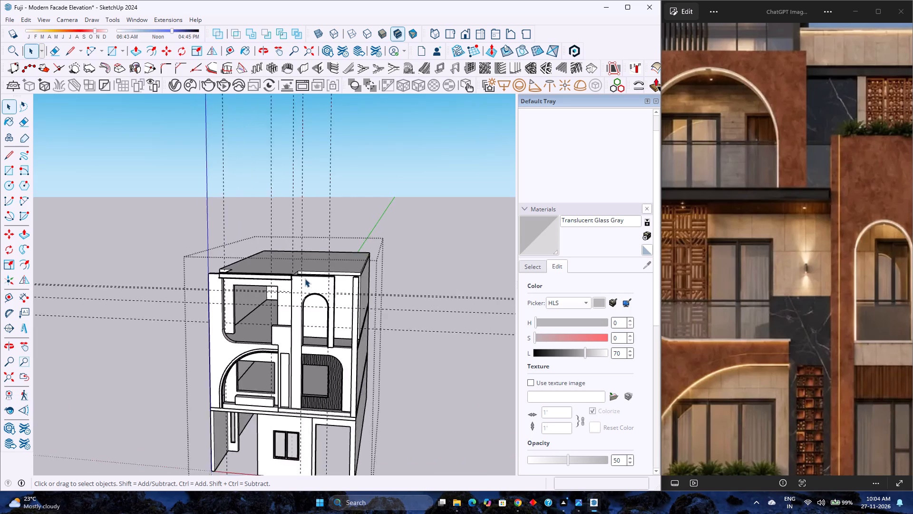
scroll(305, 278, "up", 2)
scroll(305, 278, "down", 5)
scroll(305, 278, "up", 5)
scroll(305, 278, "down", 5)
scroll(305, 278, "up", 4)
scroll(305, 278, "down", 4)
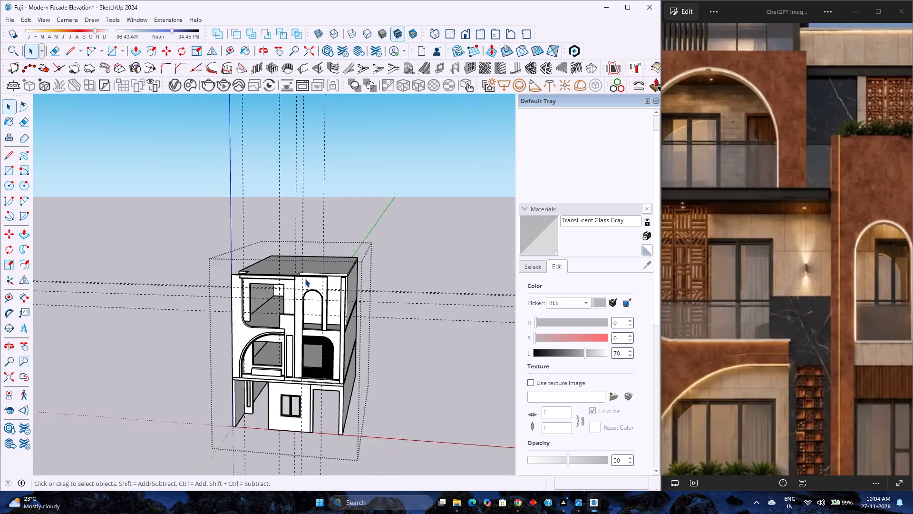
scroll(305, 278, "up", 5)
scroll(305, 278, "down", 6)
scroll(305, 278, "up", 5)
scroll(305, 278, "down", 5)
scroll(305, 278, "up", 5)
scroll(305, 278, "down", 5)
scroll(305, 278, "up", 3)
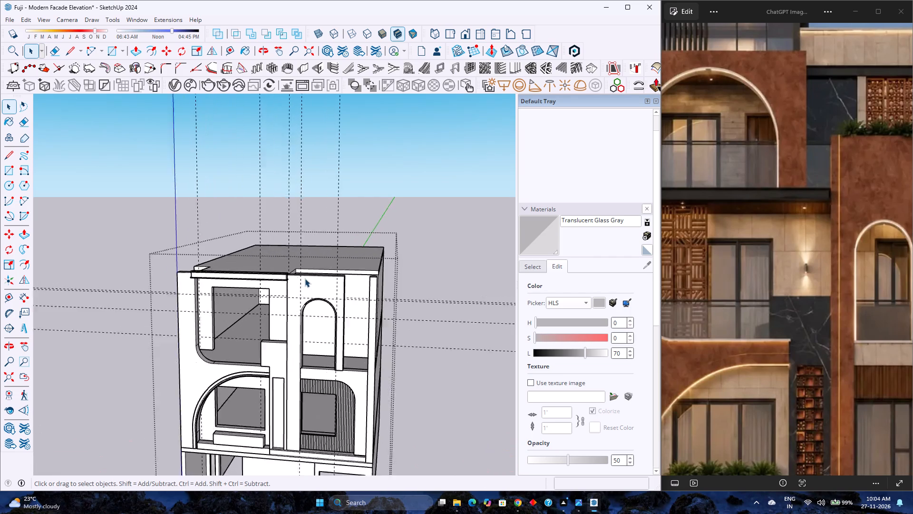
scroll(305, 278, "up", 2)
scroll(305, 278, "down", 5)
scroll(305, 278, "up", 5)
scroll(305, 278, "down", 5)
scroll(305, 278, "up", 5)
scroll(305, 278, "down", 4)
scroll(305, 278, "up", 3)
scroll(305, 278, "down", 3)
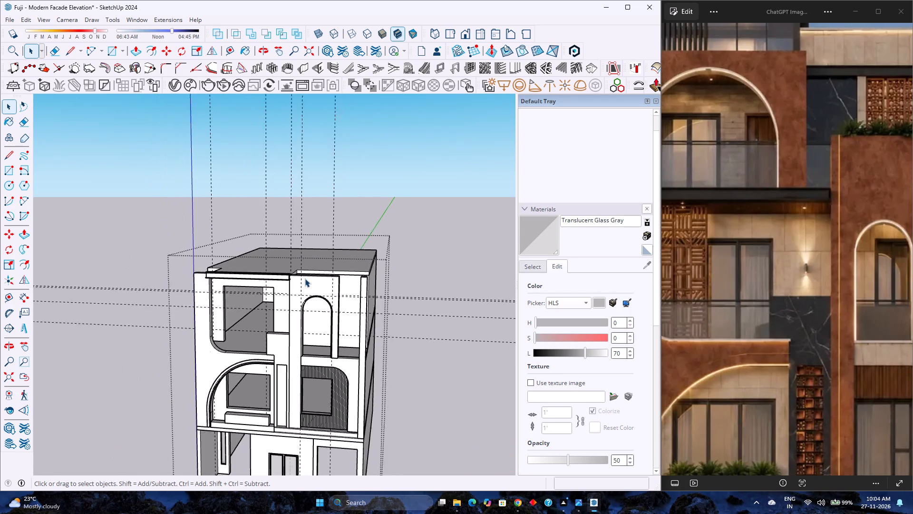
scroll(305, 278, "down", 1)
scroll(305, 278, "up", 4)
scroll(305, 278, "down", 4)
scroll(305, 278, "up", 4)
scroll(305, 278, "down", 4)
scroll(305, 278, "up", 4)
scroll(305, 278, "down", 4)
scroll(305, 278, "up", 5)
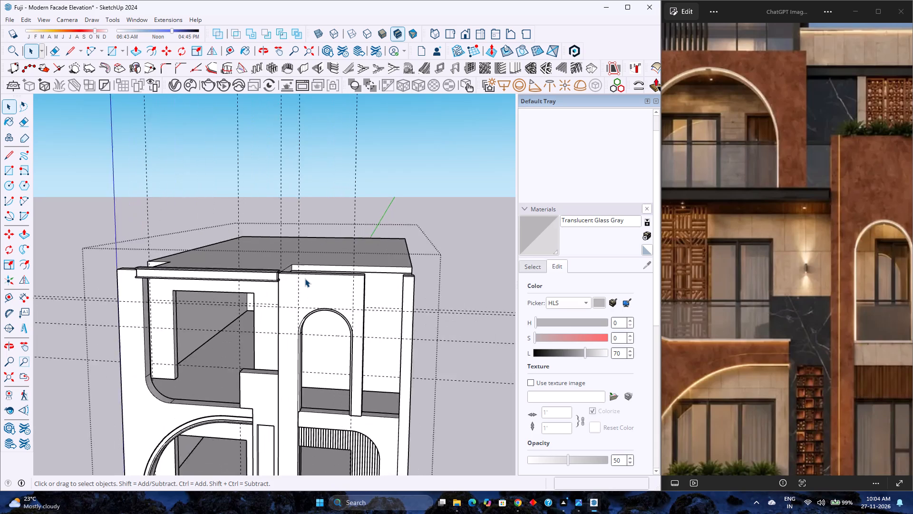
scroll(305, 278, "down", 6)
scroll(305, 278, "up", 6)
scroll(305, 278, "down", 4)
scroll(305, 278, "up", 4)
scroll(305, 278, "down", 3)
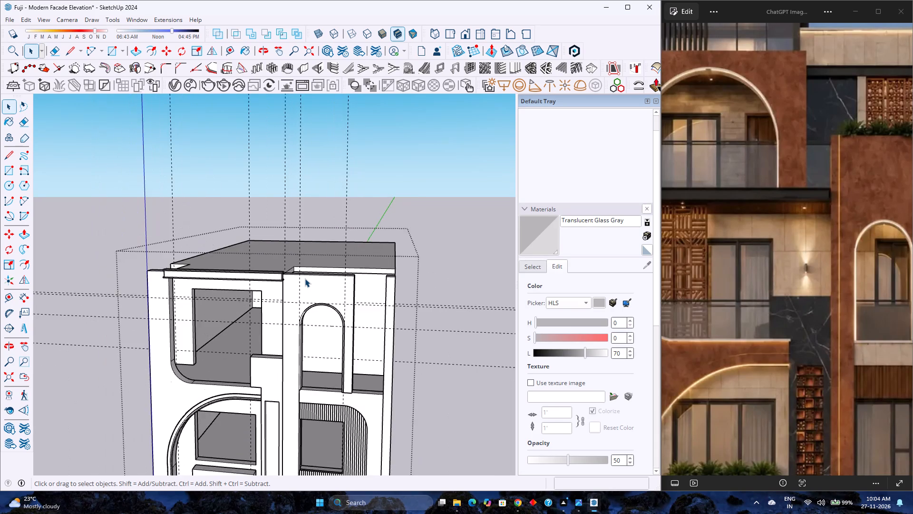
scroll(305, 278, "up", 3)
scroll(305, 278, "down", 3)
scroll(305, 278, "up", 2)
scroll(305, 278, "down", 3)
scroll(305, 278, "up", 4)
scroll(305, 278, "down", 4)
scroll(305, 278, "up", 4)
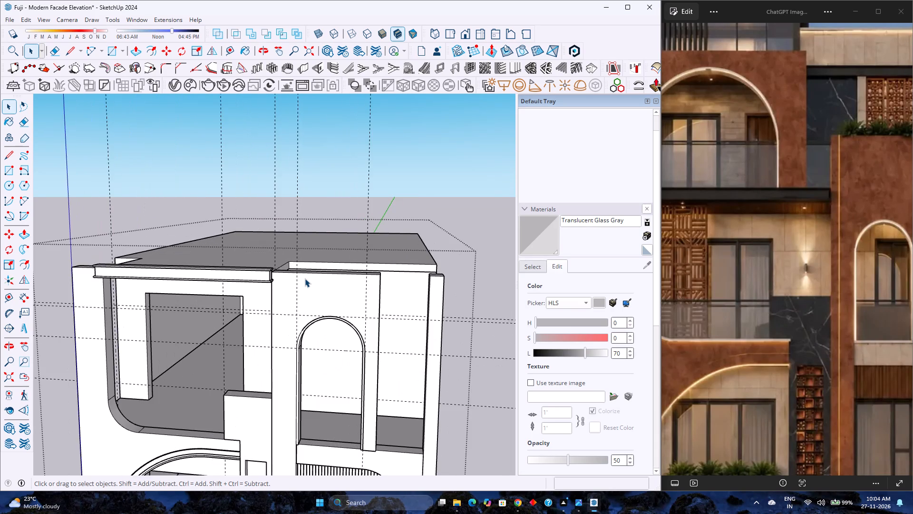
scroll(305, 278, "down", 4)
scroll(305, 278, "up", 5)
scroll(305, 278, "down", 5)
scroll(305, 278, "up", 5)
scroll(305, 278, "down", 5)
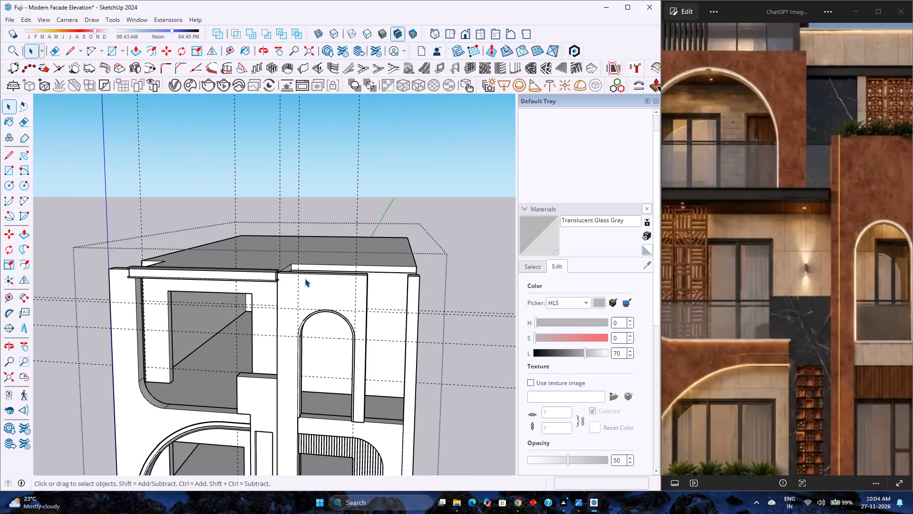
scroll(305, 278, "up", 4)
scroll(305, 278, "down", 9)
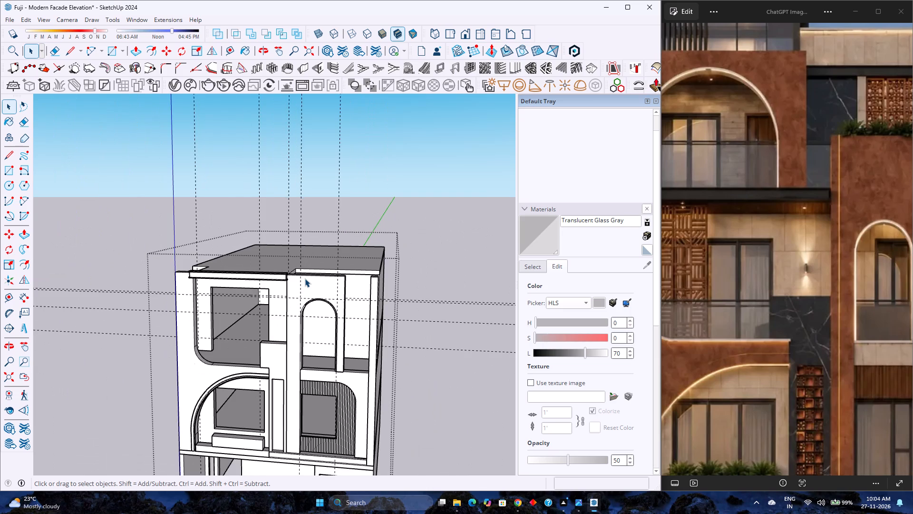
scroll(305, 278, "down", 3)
Open the roof slab for editing and draw a 6" vertical line across its left notch face at the front column's back corner.
middle_click_drag(304, 279, 317, 274)
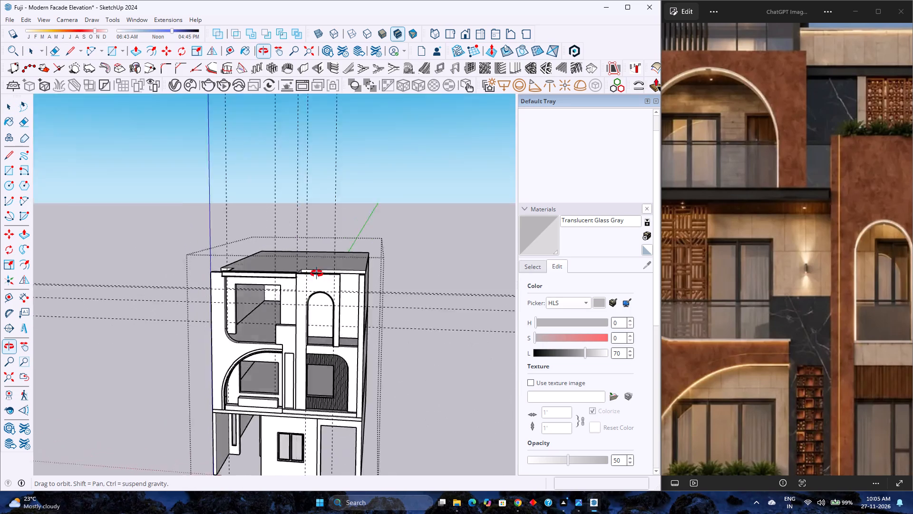
middle_click_drag(317, 274, 431, 340)
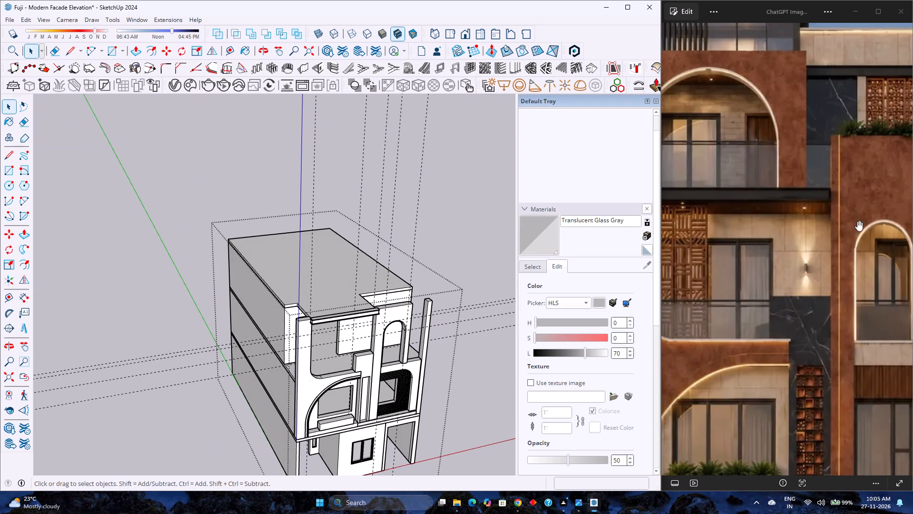
scroll(805, 227, "down", 7)
scroll(678, 94, "up", 5)
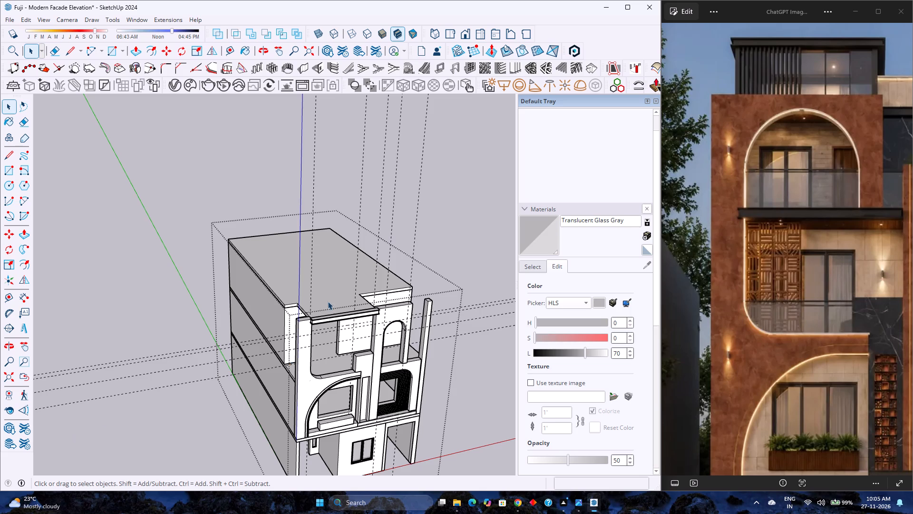
scroll(325, 306, "up", 4)
scroll(289, 328, "up", 7)
middle_click_drag(270, 344, 414, 348)
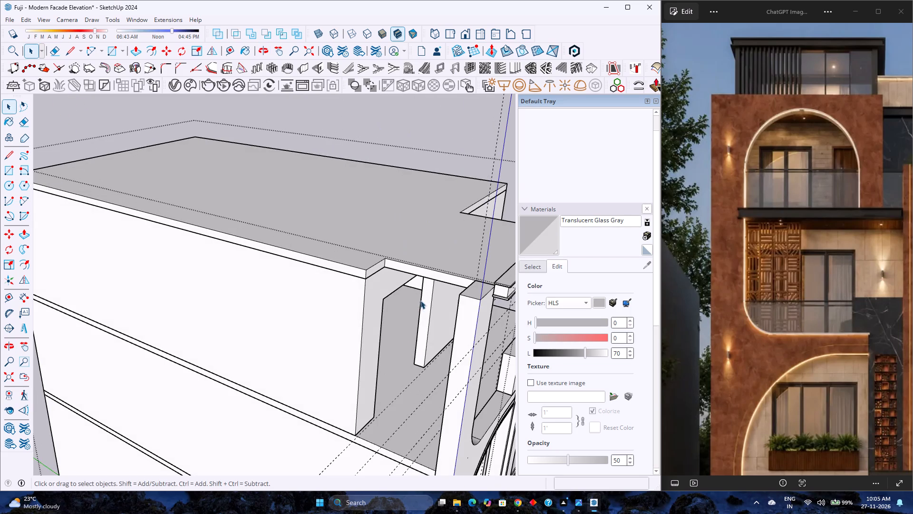
double_click(449, 279)
scroll(449, 279, "up", 7)
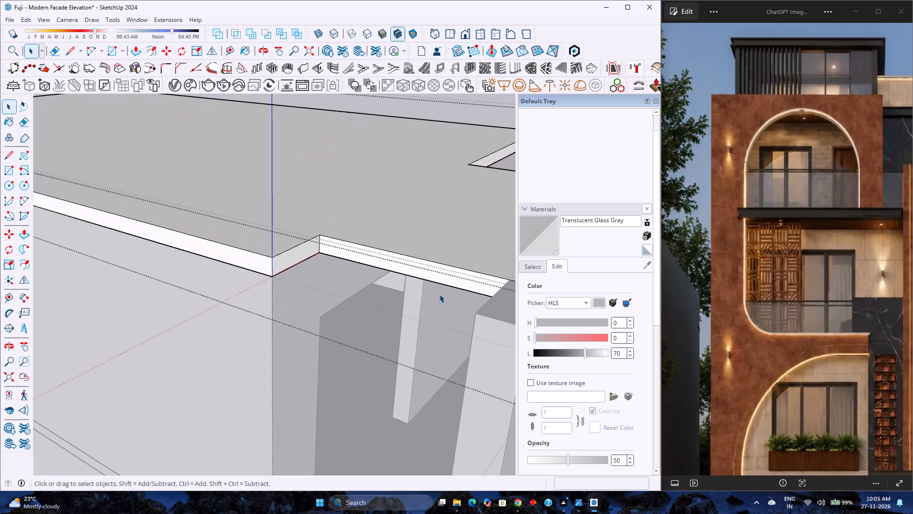
middle_click_drag(439, 294, 326, 299, "shift")
middle_click(326, 299, "shift")
middle_click(317, 300)
middle_click_drag(317, 302, 509, 302)
middle_click(509, 302)
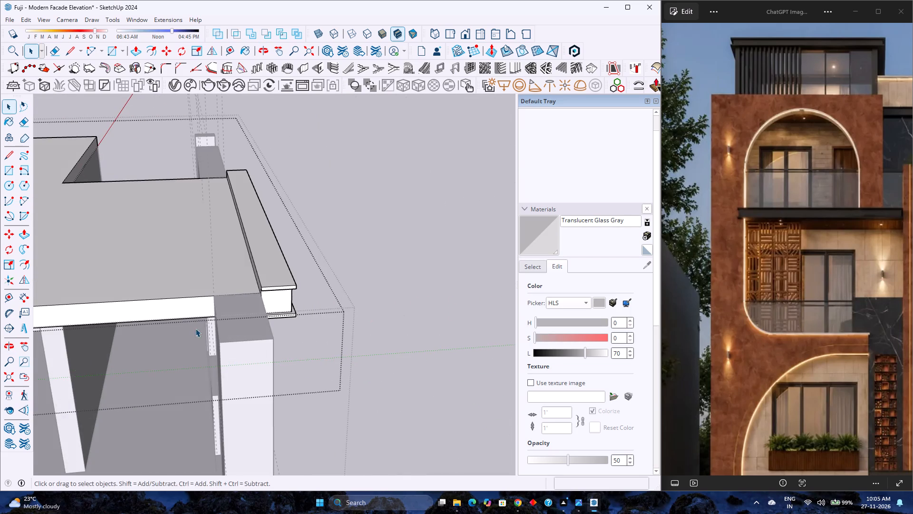
scroll(192, 328, "up", 2)
middle_click_drag(192, 328, 258, 304)
middle_click(258, 304)
key("l")
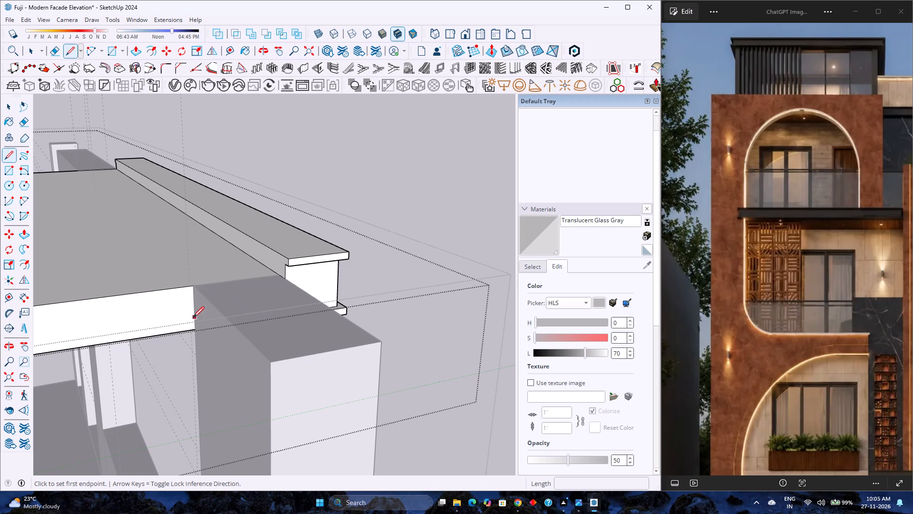
left_click(193, 331)
left_click(194, 287)
Pull the left notch face behind the front column outward 2' 1", flush with the roof slab's side.
scroll(194, 287, "down", 5)
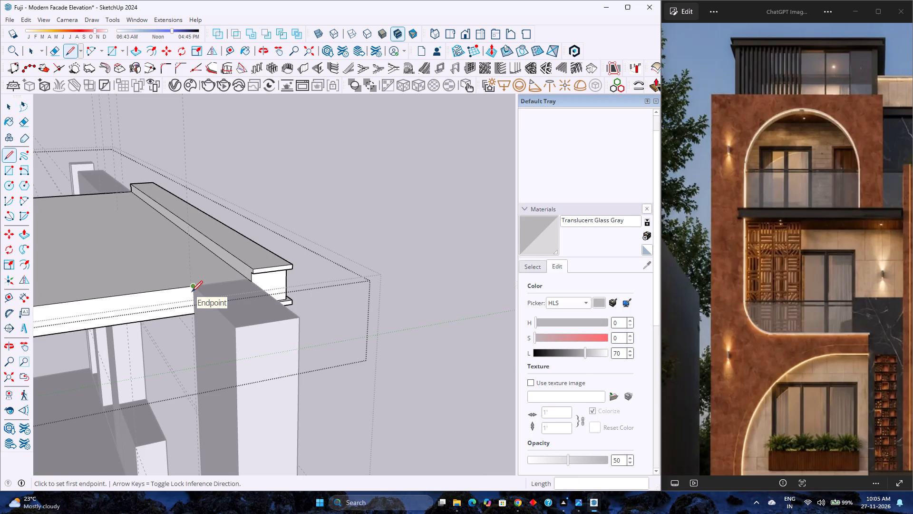
key("p")
scroll(190, 292, "down", 5)
left_click(174, 303)
scroll(174, 303, "down", 5)
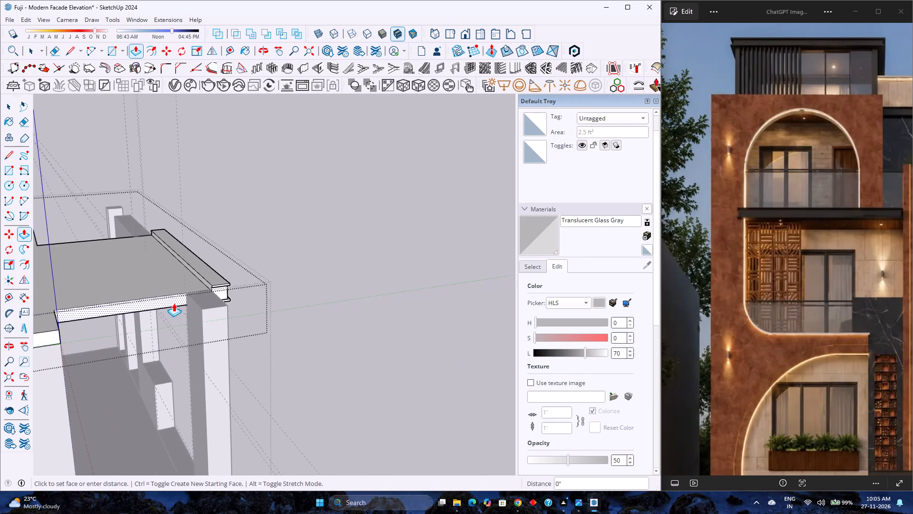
scroll(174, 303, "down", 4)
left_click(93, 326)
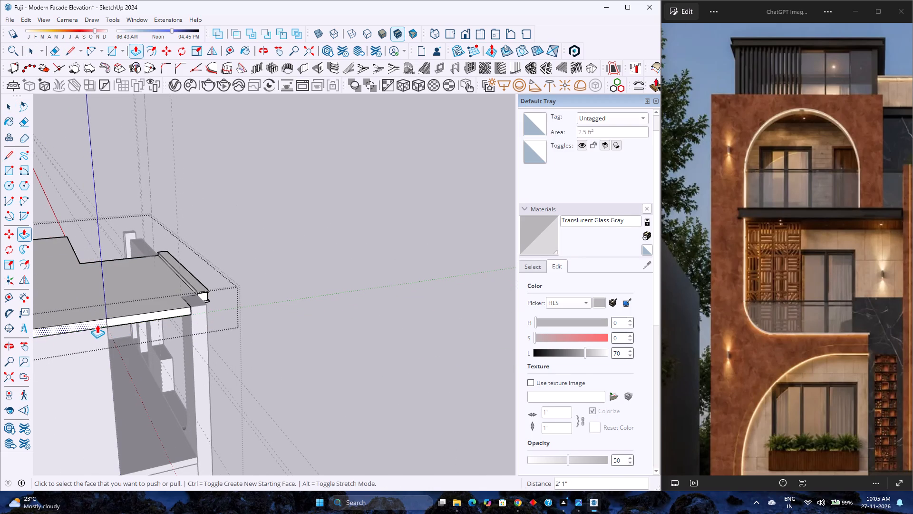
Erase the leftover vertical seam line on the roof slab's left side face.
scroll(112, 321, "up", 13)
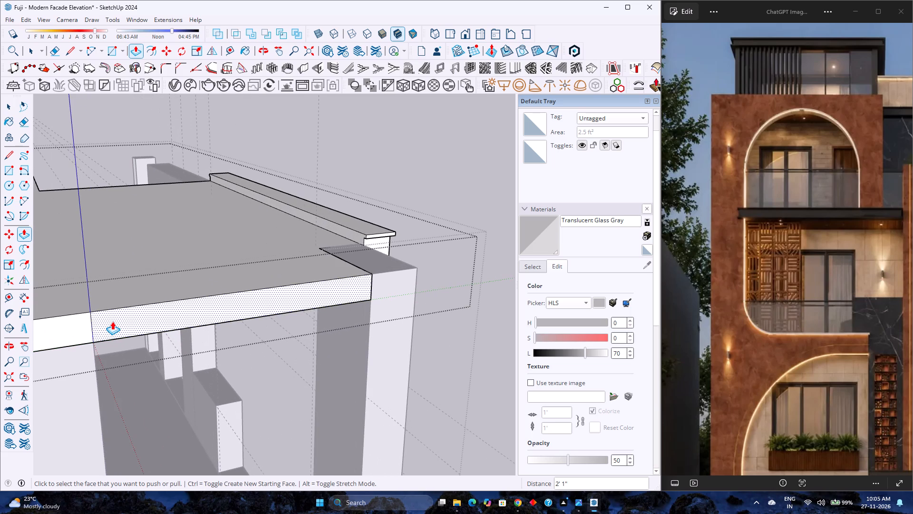
key("e")
left_click(93, 326)
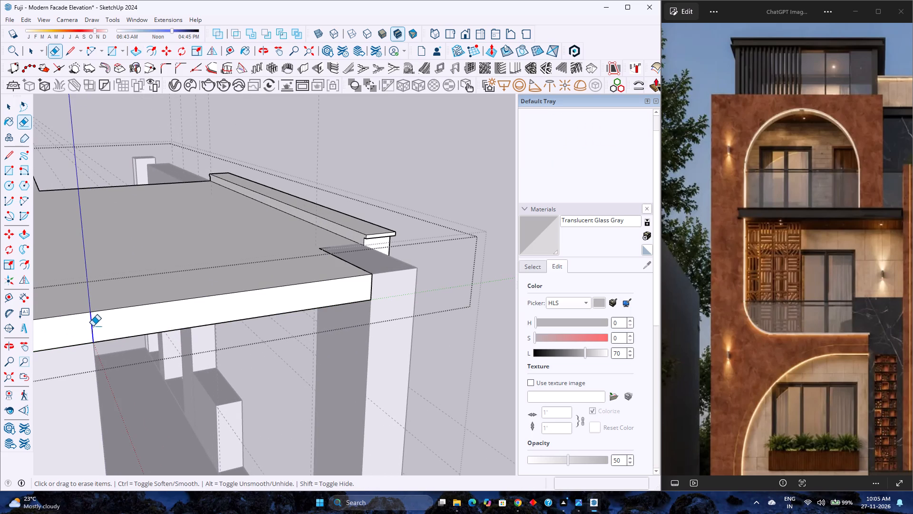
scroll(106, 325, "up", 4)
middle_click_drag(105, 326, 241, 313)
middle_click(241, 313)
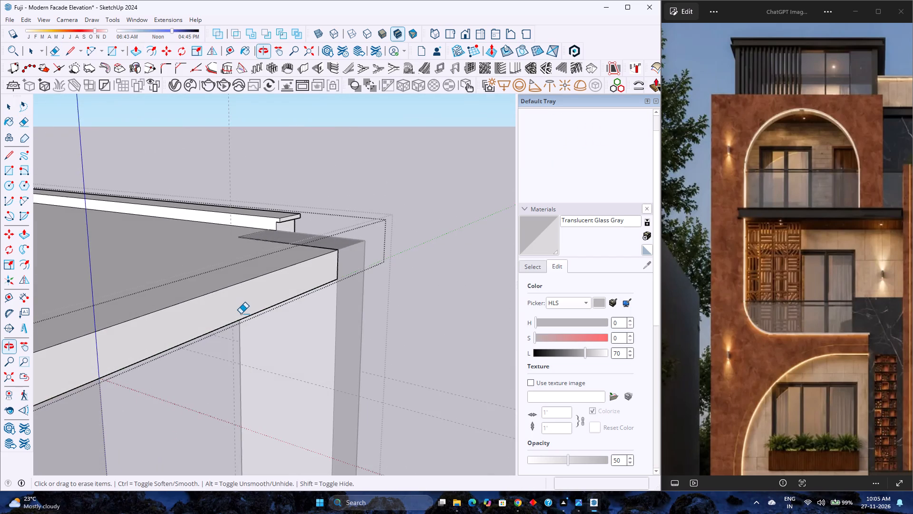
scroll(241, 314, "down", 4)
Examine the roof slab's front edge and its open right front recess against the full facade in the reference image.
key("space")
scroll(240, 314, "down", 8)
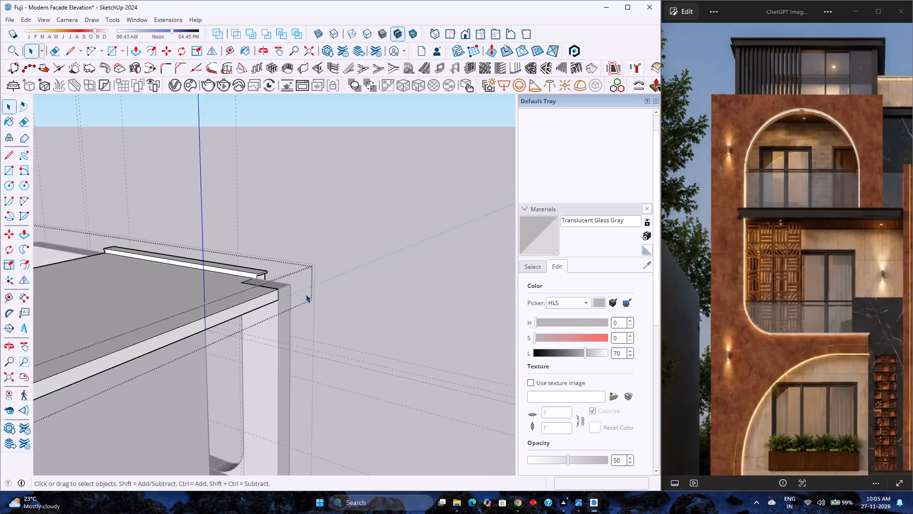
middle_click_drag(305, 295, 87, 355)
scroll(207, 333, "down", 4)
middle_click_drag(276, 338, 68, 384)
middle_click(69, 384)
scroll(204, 315, "up", 4)
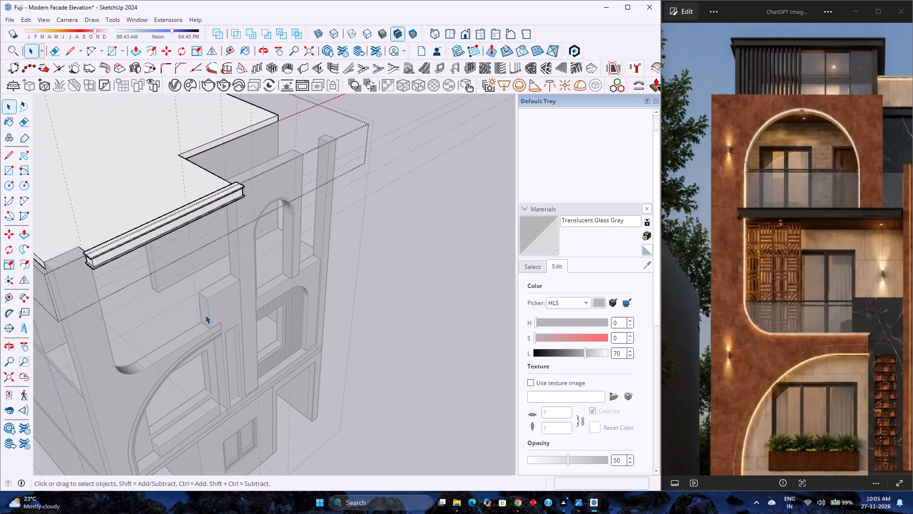
middle_click_drag(206, 314, 268, 313, "shift")
middle_click(268, 313, "shift")
scroll(296, 319, "down", 2)
scroll(756, 273, "down", 6)
middle_click_drag(418, 274, 154, 281)
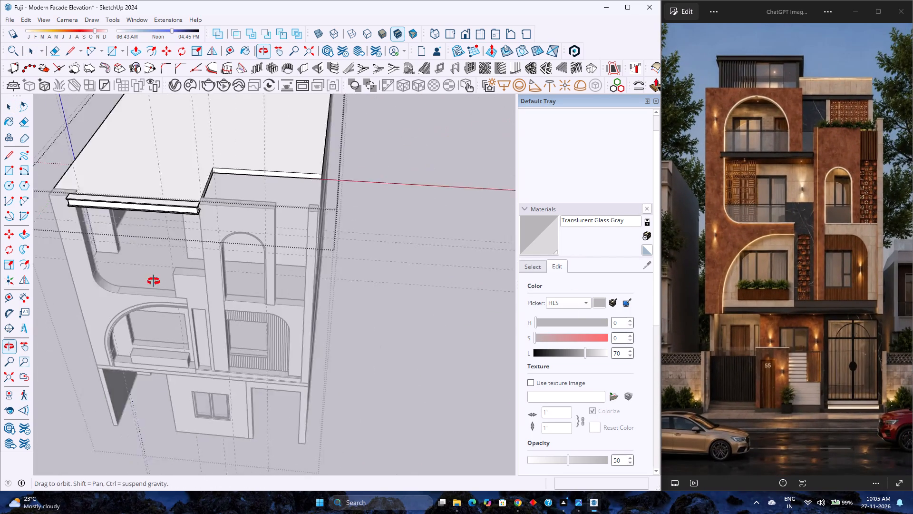
middle_click_drag(154, 281, 149, 280)
middle_click(149, 280)
scroll(253, 200, "up", 4)
middle_click_drag(260, 205, 299, 245, "shift")
middle_click_drag(290, 263, 123, 266)
middle_click(123, 266)
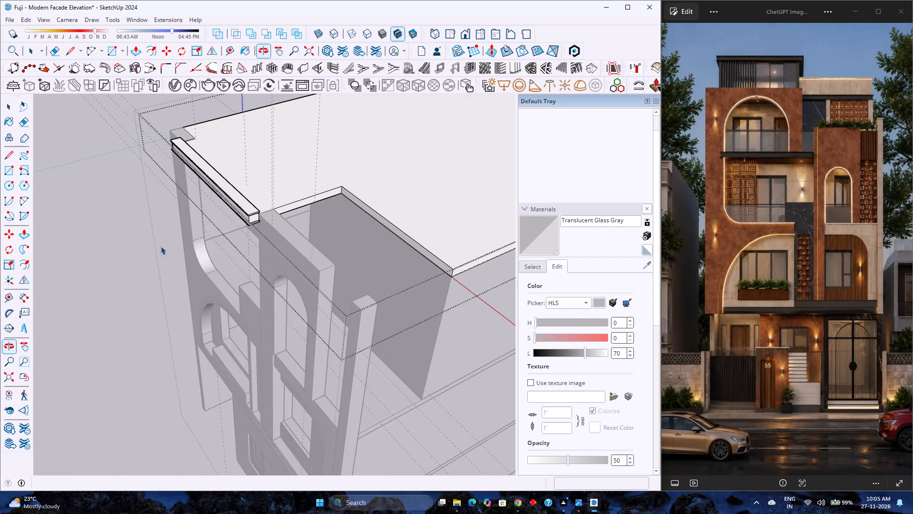
Draw a 6" vertical line across the side face of the slab's right front recess at the arched wall's back corner.
scroll(242, 205, "up", 5)
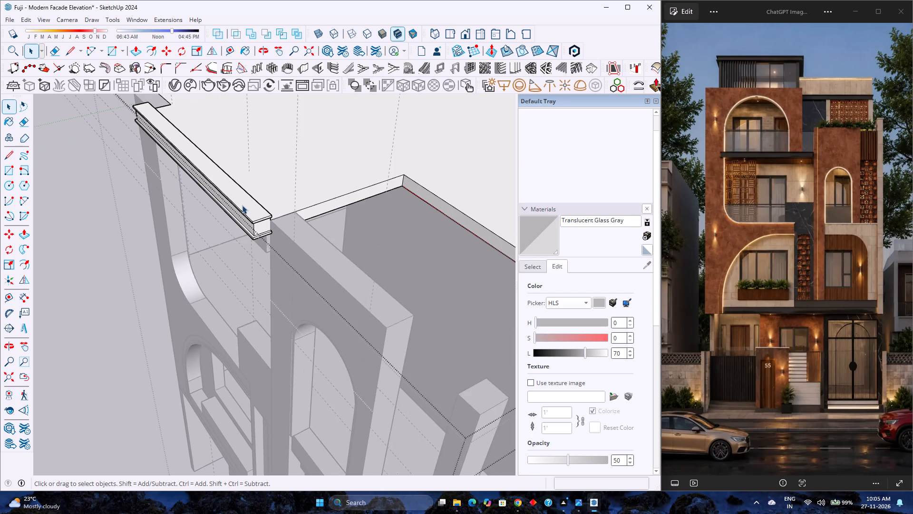
left_click(336, 201)
scroll(336, 201, "up", 7)
middle_click_drag(329, 208, 123, 173)
key("l")
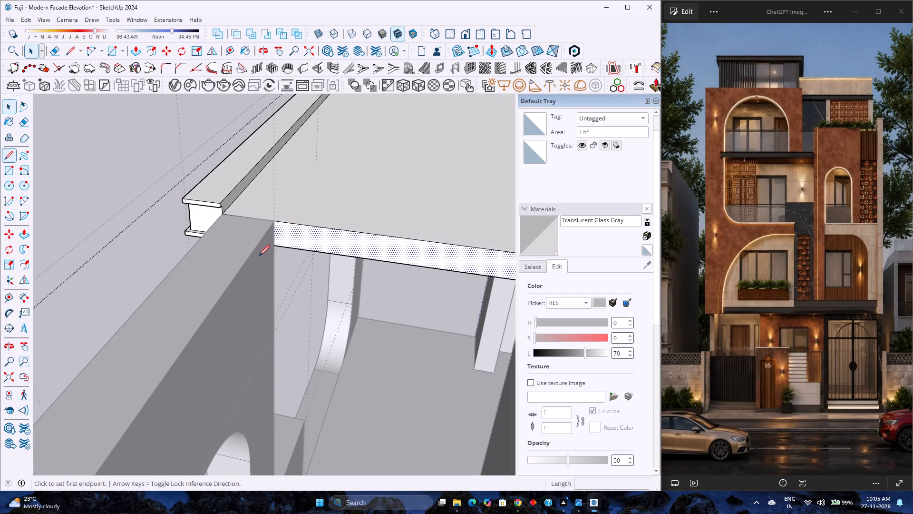
left_click(276, 221)
left_click(276, 242)
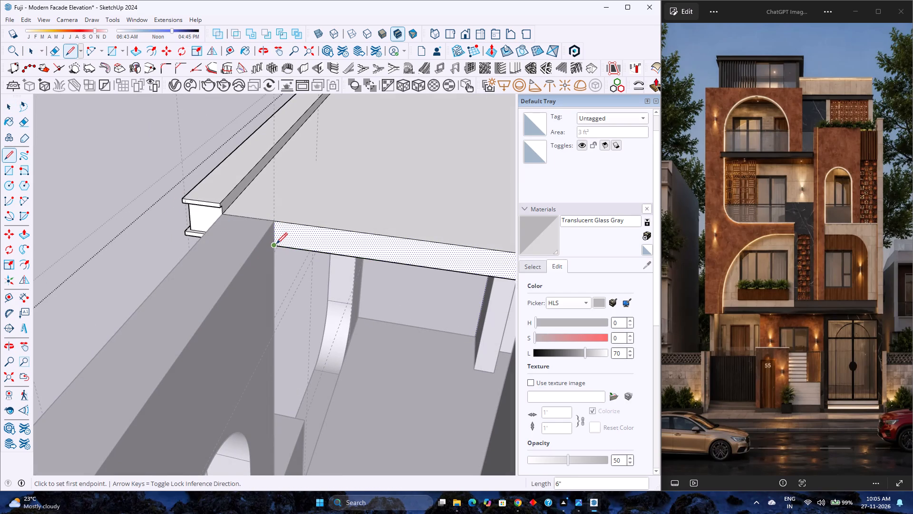
Pull the recess side face behind the arched wall outward 9' 9", flush with the roof slab's right side.
key("p")
left_click(304, 237)
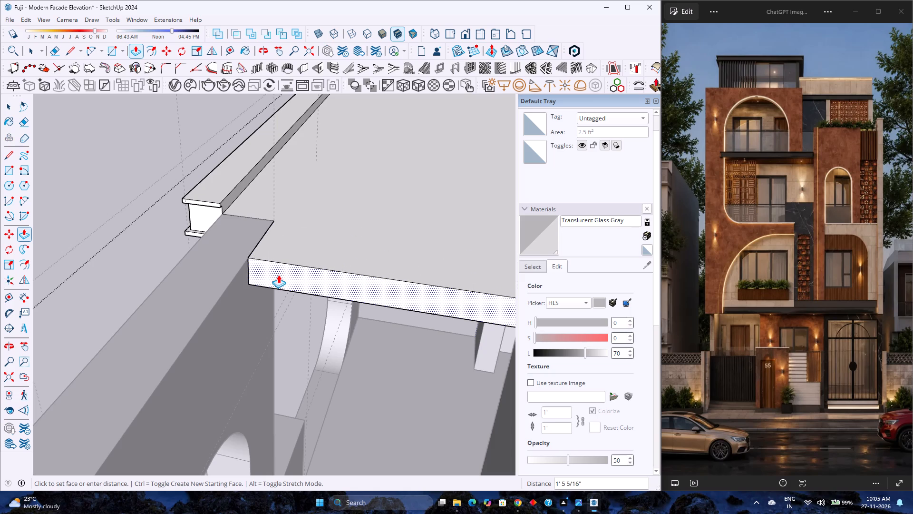
scroll(271, 274, "down", 9)
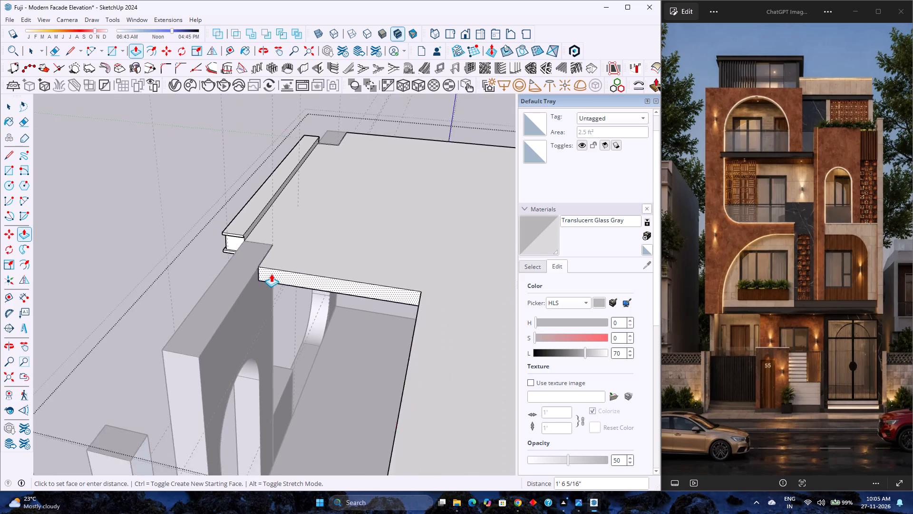
left_click(168, 413)
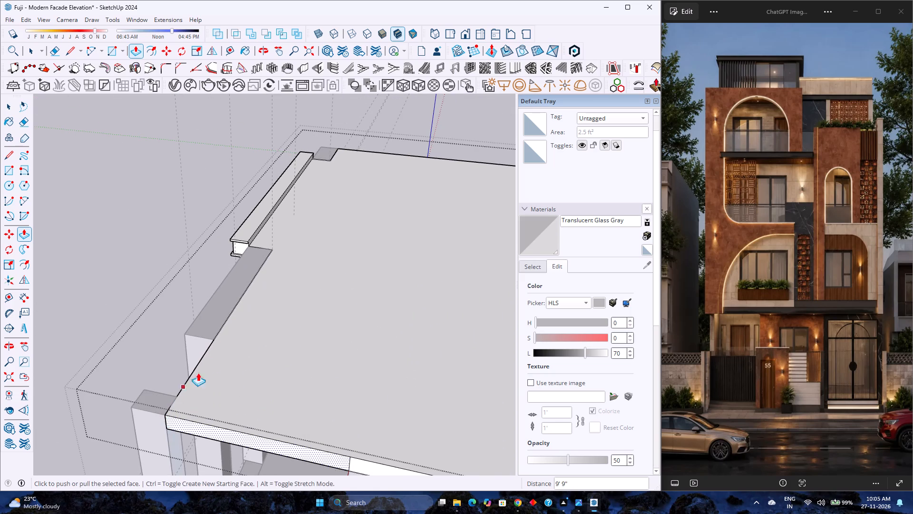
Erase the leftover vertical seam line on the roof slab's right side face and check the slab from the front.
scroll(211, 359, "down", 6)
middle_click_drag(214, 360, 223, 328, "shift")
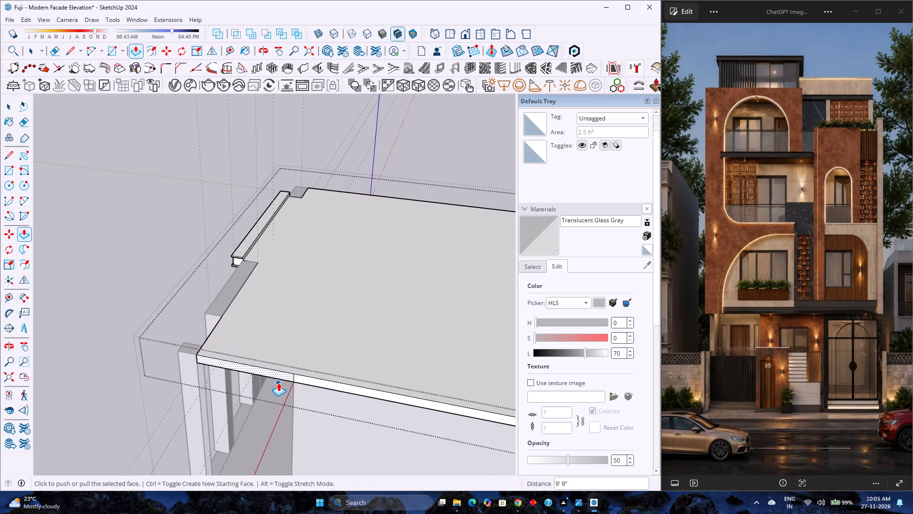
scroll(278, 388, "up", 5)
key("e")
scroll(308, 365, "up", 3)
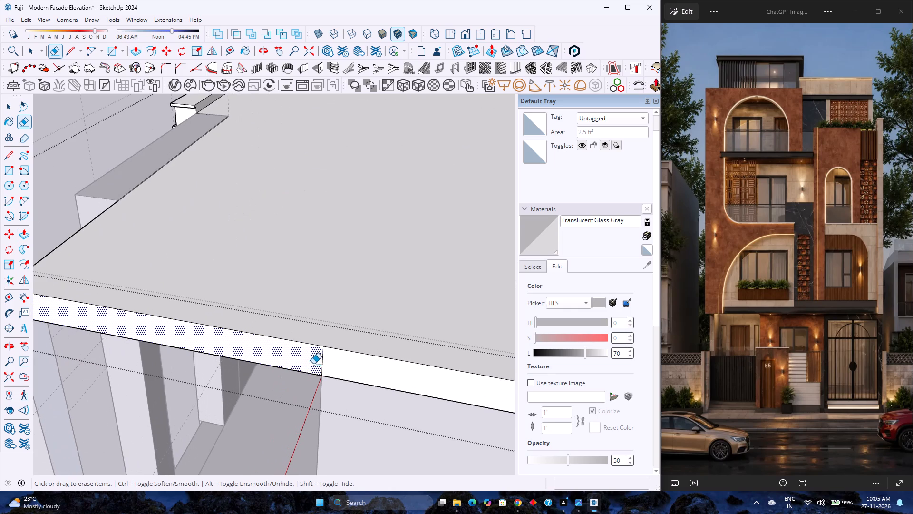
left_click(321, 358)
scroll(322, 359, "up", 1)
scroll(322, 359, "down", 5)
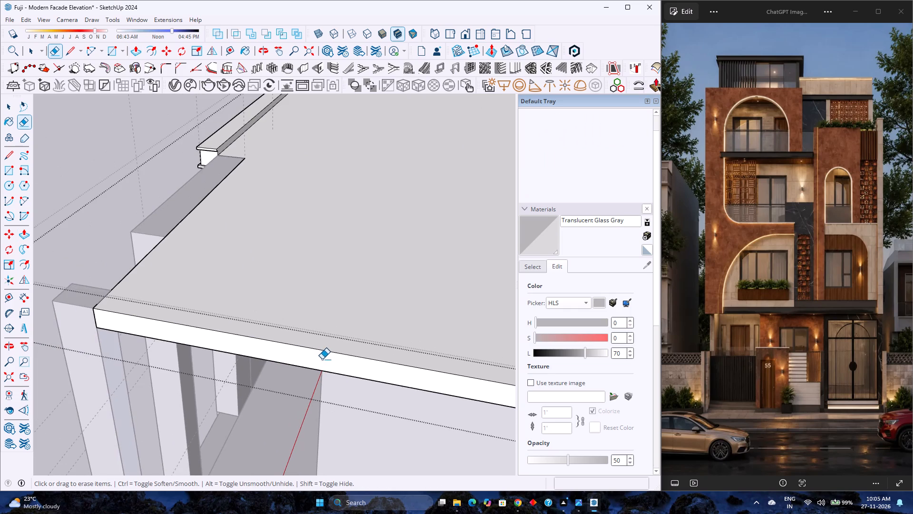
key("space")
scroll(312, 356, "down", 8)
middle_click_drag(234, 349, 430, 331)
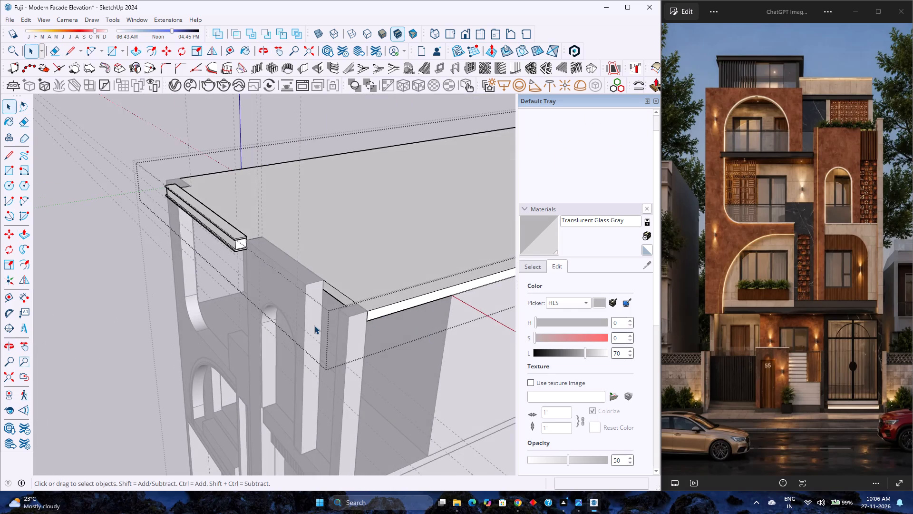
scroll(314, 326, "up", 4)
scroll(314, 326, "down", 4)
middle_click_drag(316, 328, 493, 293)
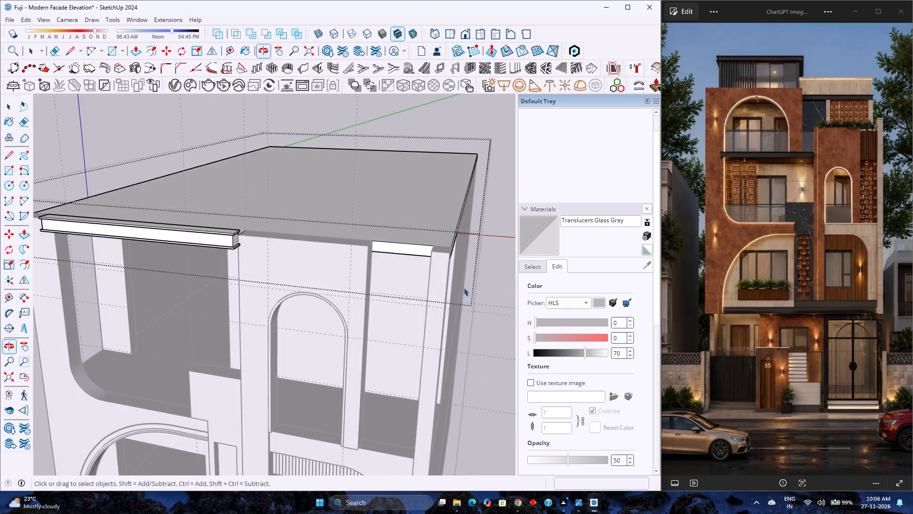
Examine the facade's front elevation and the roof slab's front edge against the reference image.
scroll(438, 283, "down", 3)
scroll(434, 281, "up", 4)
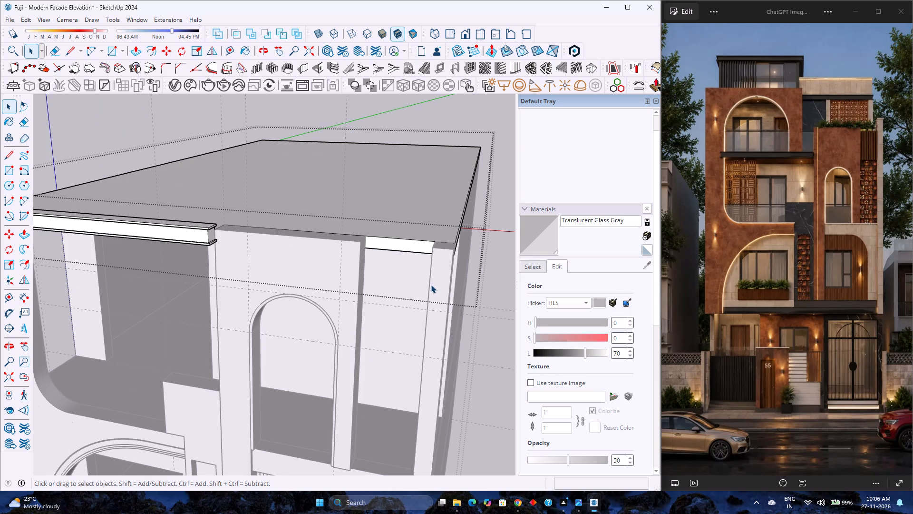
scroll(431, 285, "down", 3)
scroll(379, 263, "down", 4)
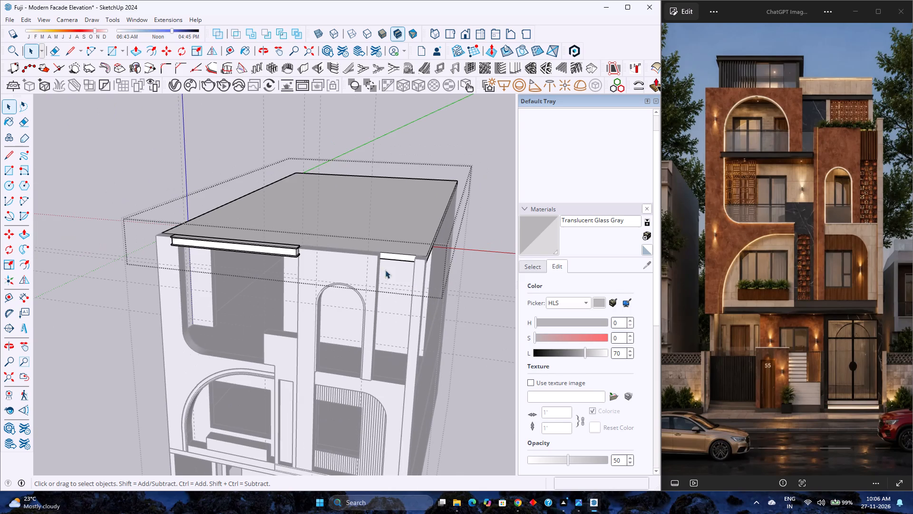
left_click(488, 138)
scroll(305, 216, "down", 5)
middle_click_drag(308, 214, 229, 269, "shift")
middle_click_drag(225, 272, 221, 275, "shift")
middle_click_drag(187, 294, 263, 246)
scroll(263, 247, "down", 4)
scroll(263, 247, "up", 8)
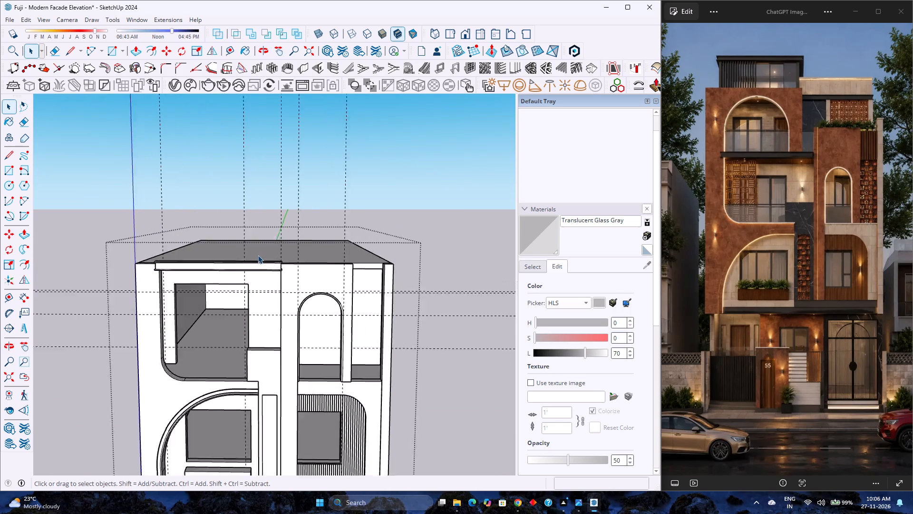
scroll(258, 255, "down", 4)
scroll(258, 255, "up", 3)
scroll(257, 255, "down", 9)
scroll(259, 296, "up", 2)
middle_click_drag(259, 296, 252, 266)
middle_click(252, 266)
scroll(252, 271, "up", 2)
scroll(252, 271, "down", 4)
scroll(252, 271, "up", 4)
scroll(252, 271, "down", 5)
scroll(252, 271, "up", 4)
scroll(252, 271, "down", 4)
scroll(252, 270, "up", 4)
scroll(252, 270, "down", 4)
scroll(252, 270, "up", 4)
scroll(252, 270, "down", 4)
scroll(251, 270, "up", 4)
scroll(250, 269, "down", 5)
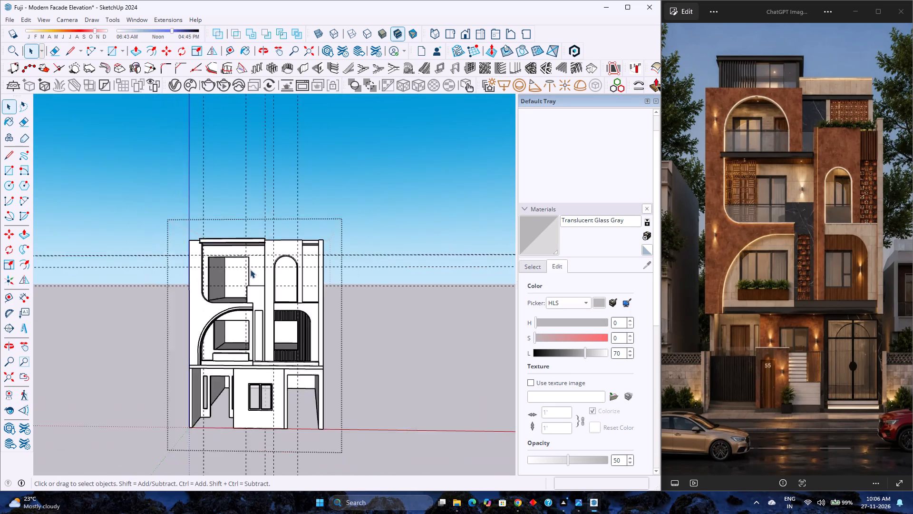
scroll(250, 269, "up", 3)
scroll(250, 269, "down", 3)
scroll(250, 269, "up", 4)
scroll(250, 269, "down", 4)
scroll(250, 269, "up", 4)
scroll(250, 269, "down", 4)
scroll(250, 269, "up", 4)
scroll(250, 269, "down", 9)
scroll(250, 269, "up", 3)
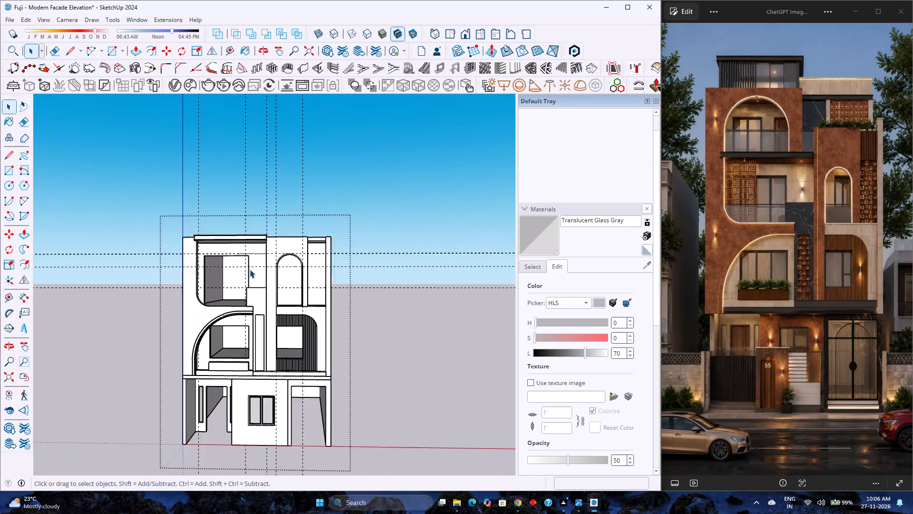
scroll(250, 269, "up", 2)
scroll(250, 269, "down", 5)
scroll(250, 269, "up", 5)
scroll(250, 269, "down", 5)
scroll(250, 269, "up", 4)
scroll(250, 269, "down", 4)
scroll(250, 269, "up", 4)
scroll(250, 269, "down", 4)
scroll(250, 269, "up", 4)
scroll(250, 269, "down", 4)
scroll(250, 269, "up", 4)
scroll(250, 269, "down", 4)
scroll(250, 269, "up", 4)
scroll(250, 269, "down", 4)
scroll(250, 269, "up", 4)
scroll(250, 269, "down", 4)
scroll(250, 269, "up", 4)
scroll(250, 269, "down", 4)
scroll(250, 269, "up", 3)
scroll(250, 269, "down", 3)
scroll(250, 269, "up", 4)
scroll(250, 269, "down", 5)
scroll(250, 269, "up", 4)
scroll(250, 269, "down", 4)
scroll(250, 269, "up", 4)
scroll(250, 270, "down", 4)
scroll(250, 270, "up", 3)
scroll(250, 271, "down", 3)
scroll(250, 271, "up", 3)
scroll(250, 271, "down", 3)
scroll(250, 271, "up", 3)
scroll(250, 271, "down", 3)
scroll(250, 271, "up", 3)
scroll(250, 271, "down", 3)
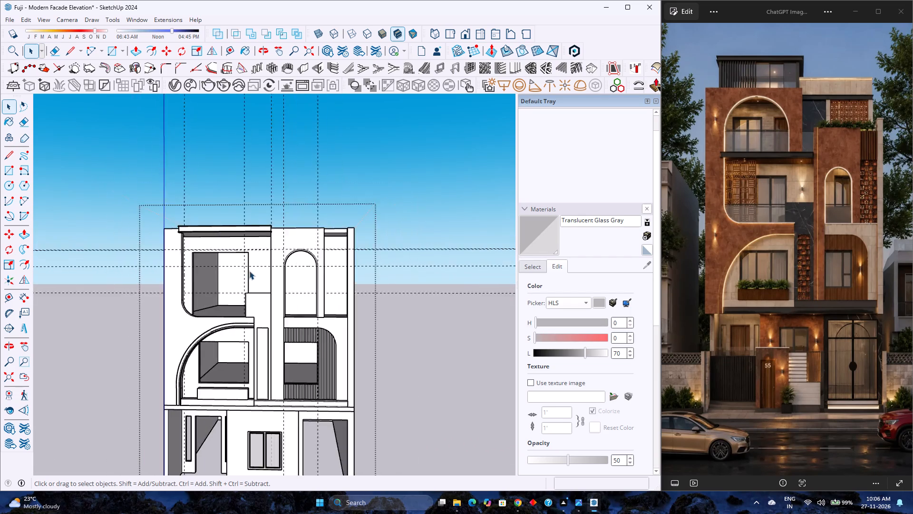
scroll(249, 271, "up", 3)
scroll(249, 271, "down", 4)
scroll(249, 271, "up", 5)
scroll(249, 271, "down", 4)
scroll(249, 272, "up", 3)
scroll(249, 272, "down", 2)
scroll(249, 274, "up", 3)
scroll(249, 274, "down", 4)
scroll(249, 274, "up", 3)
scroll(248, 272, "down", 3)
scroll(248, 272, "up", 4)
scroll(248, 272, "down", 4)
scroll(248, 272, "up", 4)
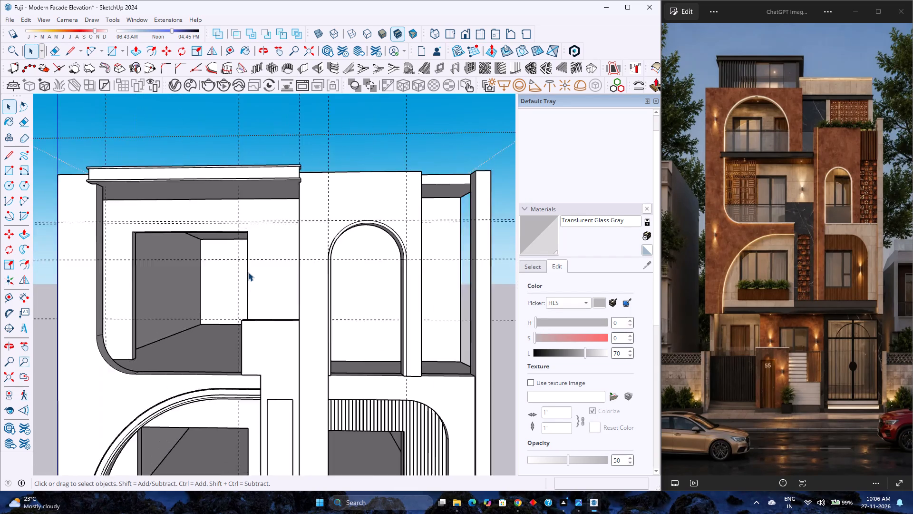
scroll(248, 272, "down", 4)
scroll(248, 272, "up", 3)
scroll(248, 272, "down", 3)
scroll(248, 272, "up", 5)
scroll(248, 272, "down", 5)
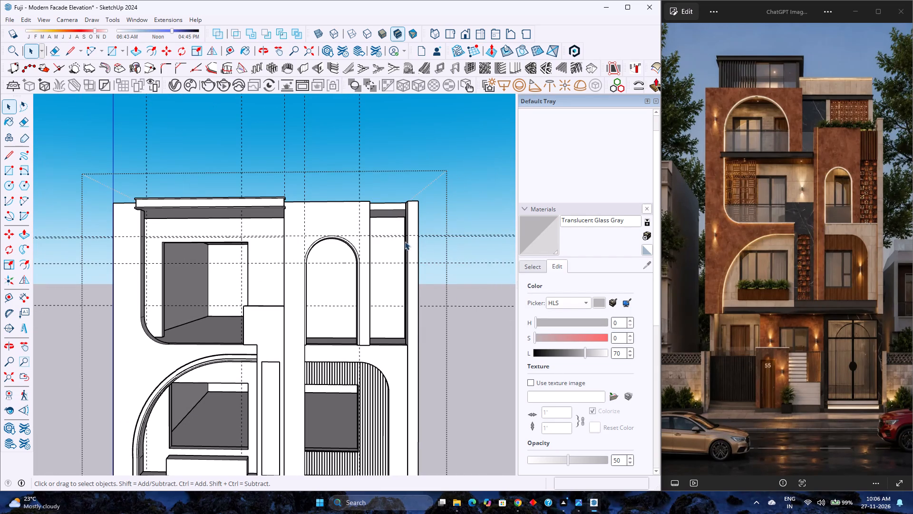
Open the roof slab and draw a 6" vertical line on its front face where it meets the arched wall.
middle_click_drag(395, 240, 391, 294)
scroll(388, 291, "down", 6)
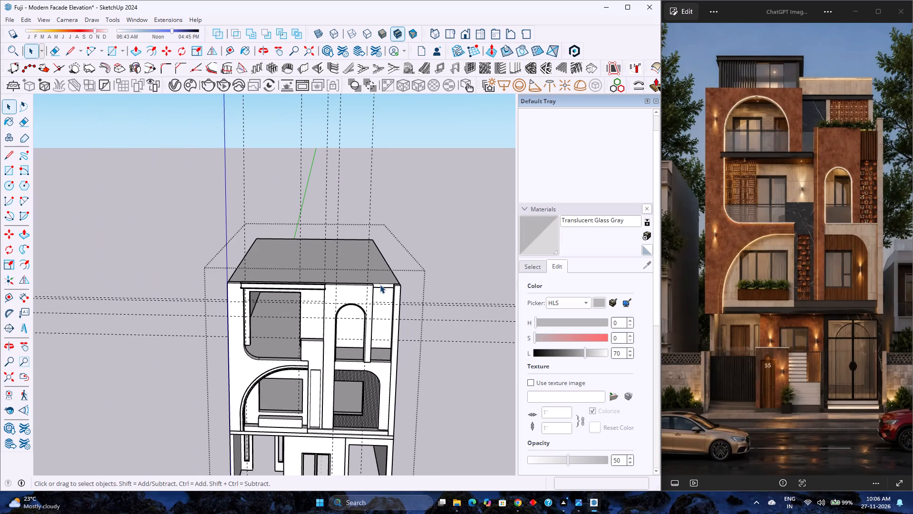
middle_click_drag(378, 284, 353, 240, "shift")
scroll(353, 252, "up", 4)
middle_click_drag(353, 253, 353, 253)
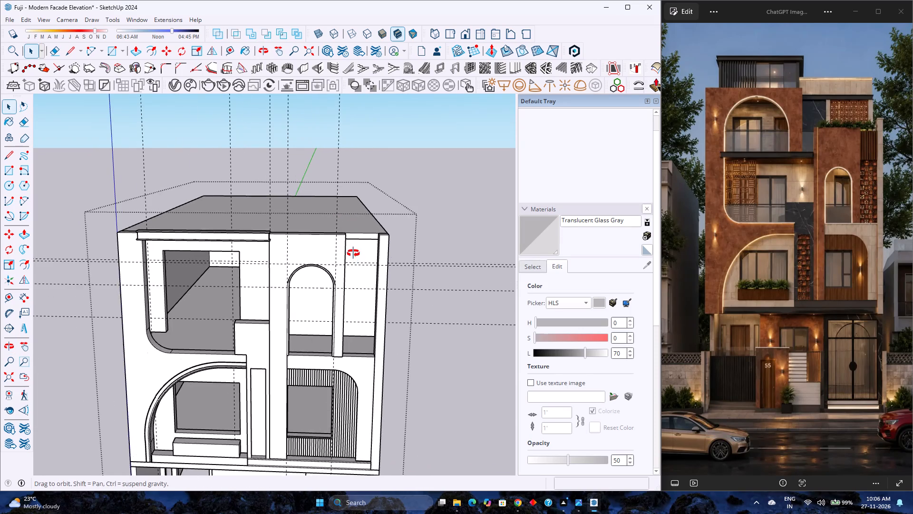
middle_click_drag(353, 253, 365, 355)
scroll(369, 366, "up", 4)
middle_click_drag(369, 366, 316, 278, "shift")
scroll(316, 288, "up", 3)
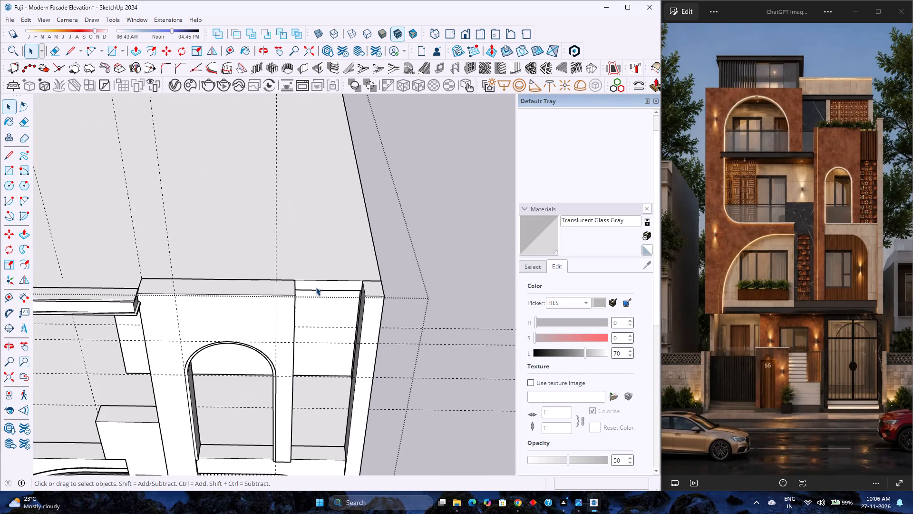
double_click(316, 287)
scroll(316, 287, "up", 6)
middle_click_drag(321, 302, 309, 270, "shift")
left_click(308, 234)
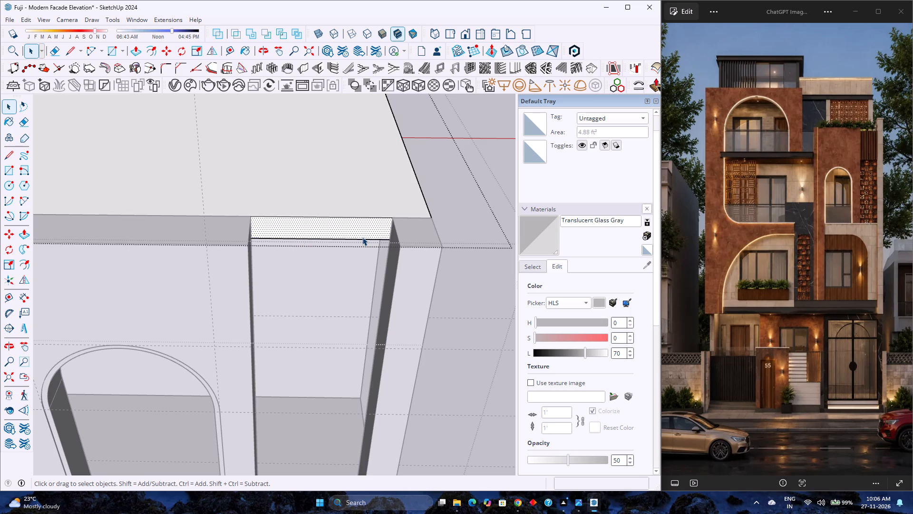
key("l")
scroll(332, 232, "up", 3)
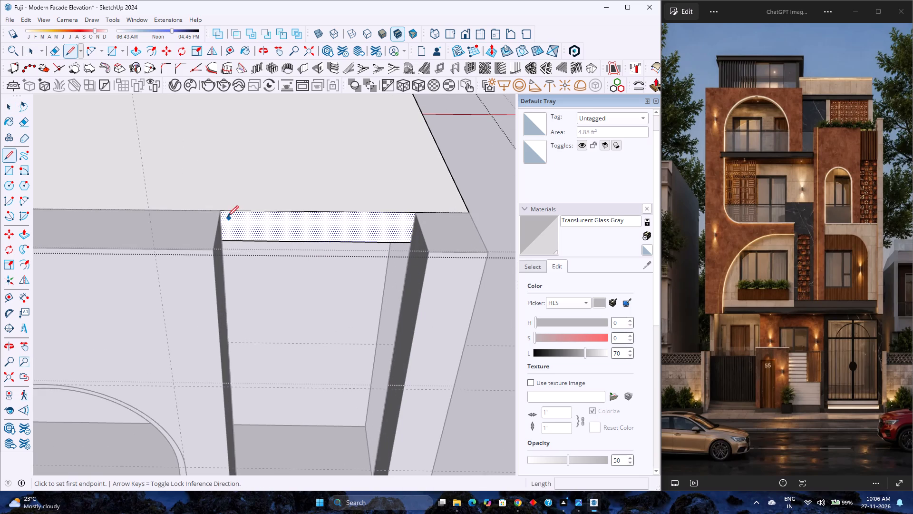
left_click(220, 209)
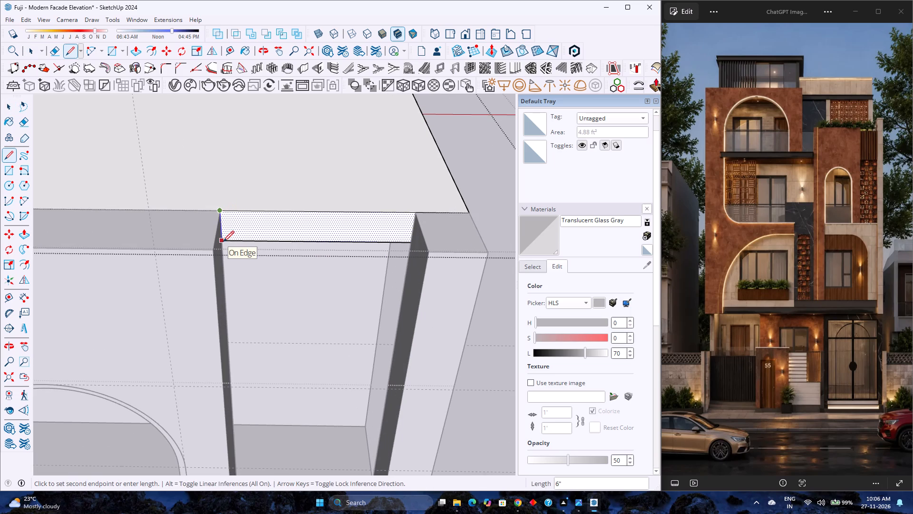
scroll(225, 245, "up", 4)
middle_click_drag(225, 245, 191, 232)
scroll(193, 231, "down", 4)
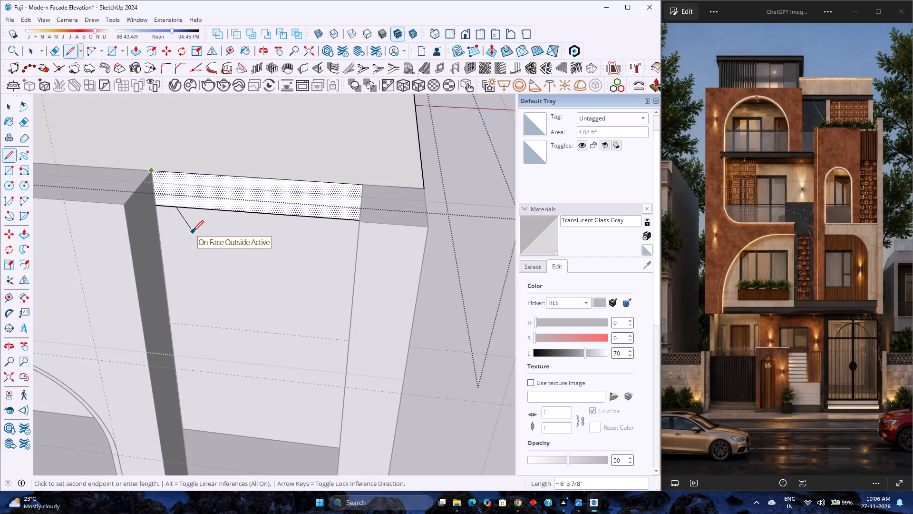
key("Up")
left_click(156, 204)
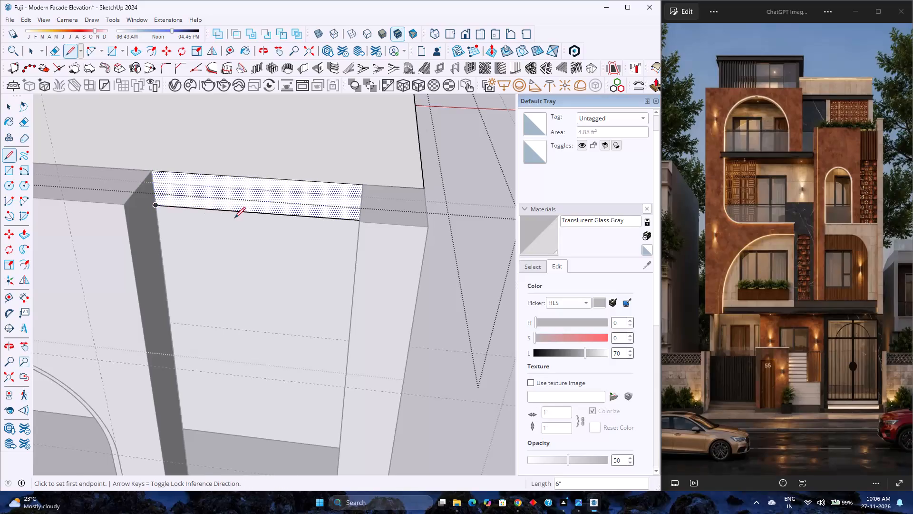
Draw a 6" vertical line on the slab's front face where it meets the right corner pier.
scroll(235, 218, "down", 4)
middle_click_drag(244, 219, 406, 231)
scroll(239, 211, "up", 3)
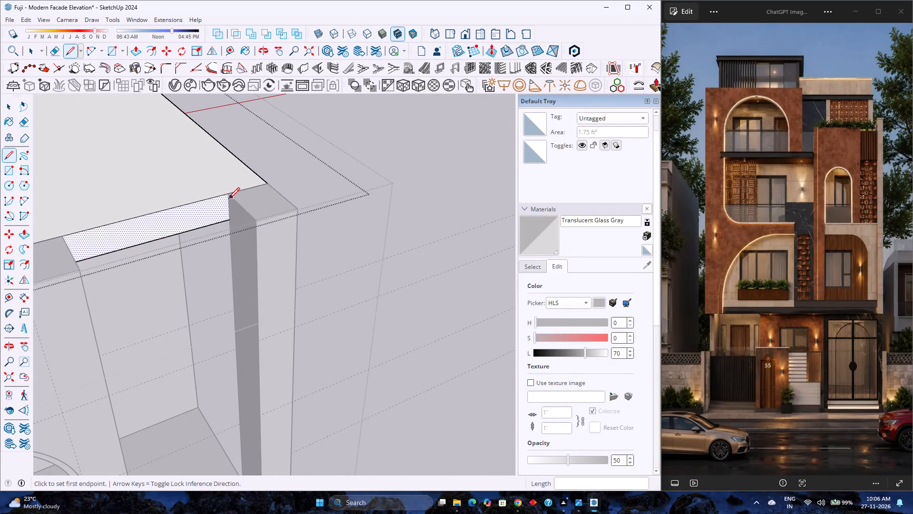
left_click(228, 193)
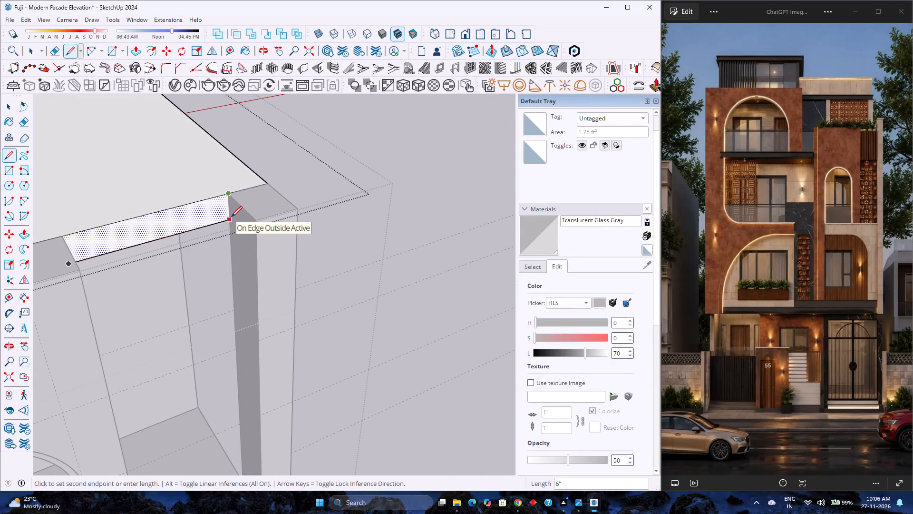
left_click(231, 217)
Pull the slab's front face section between the arched wall and right corner pier outward 6", and close the slab for editing.
key("p")
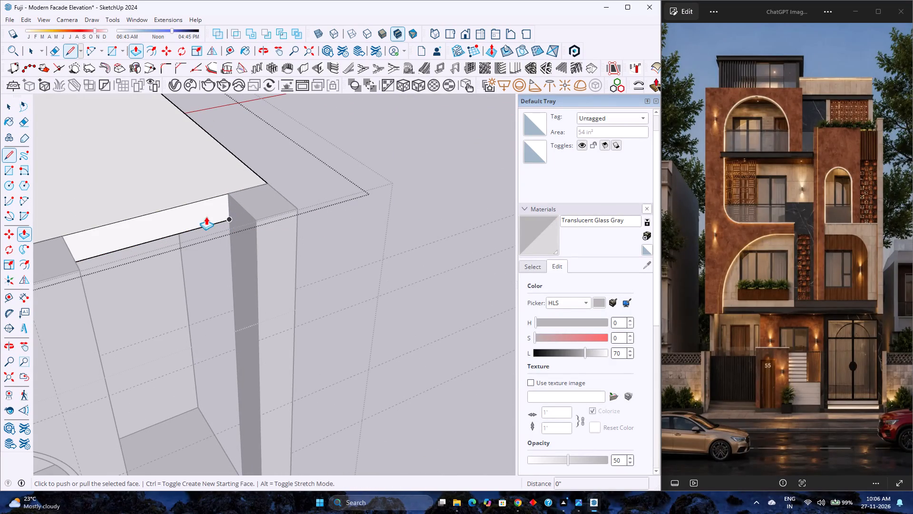
key("Escape")
left_click(185, 219)
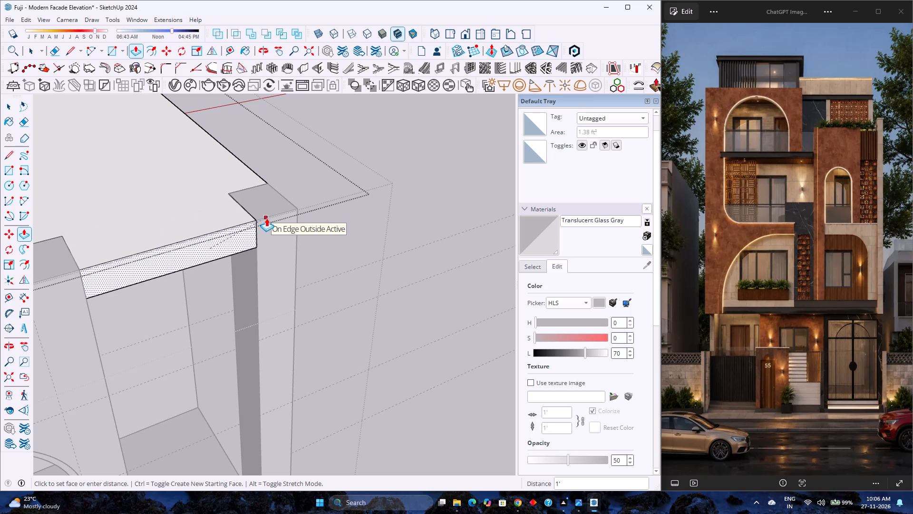
key("6")
key("Return")
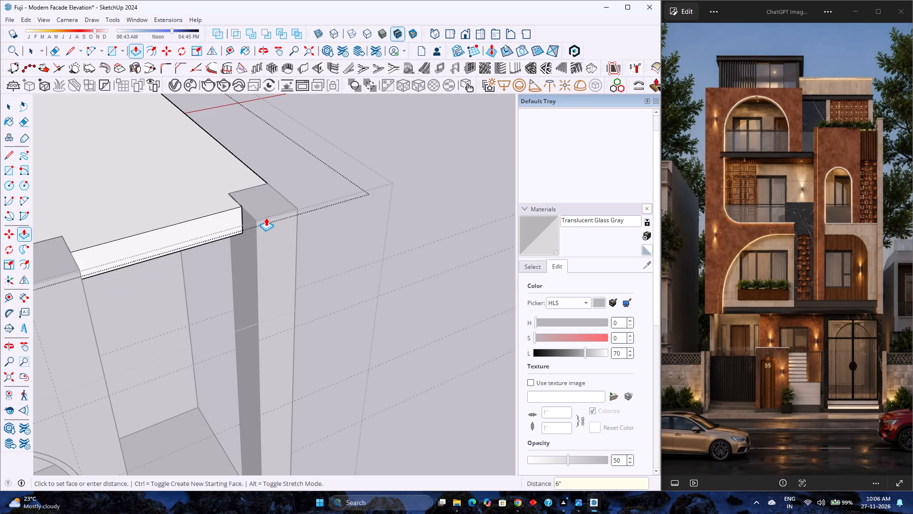
key("space")
scroll(264, 220, "up", 1)
scroll(264, 220, "down", 5)
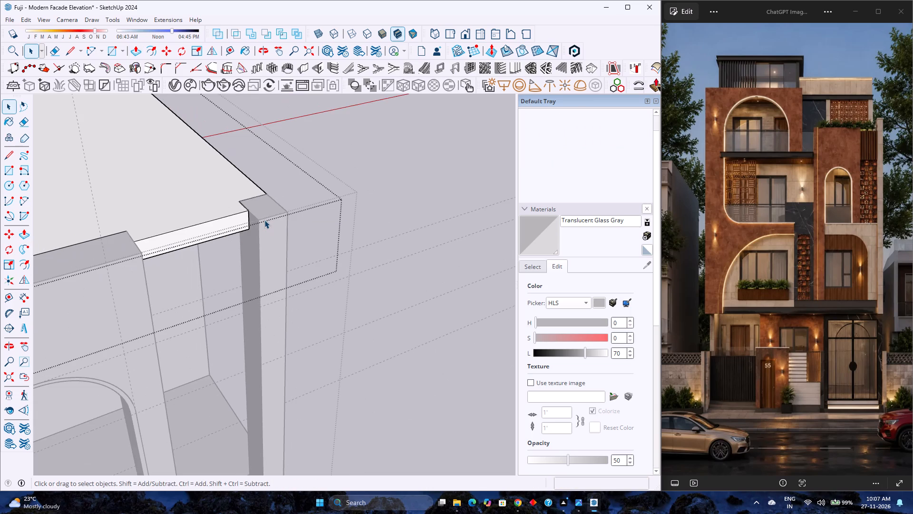
scroll(264, 220, "down", 4)
left_click(400, 207)
scroll(400, 207, "down", 5)
left_click(398, 185)
Check the roof slab's front edge between the arched wall and corner pier from above and from the side.
scroll(392, 194, "down", 4)
scroll(346, 214, "up", 3)
middle_click_drag(344, 214, 448, 258, "shift")
middle_click_drag(446, 258, 302, 229)
scroll(290, 225, "down", 3)
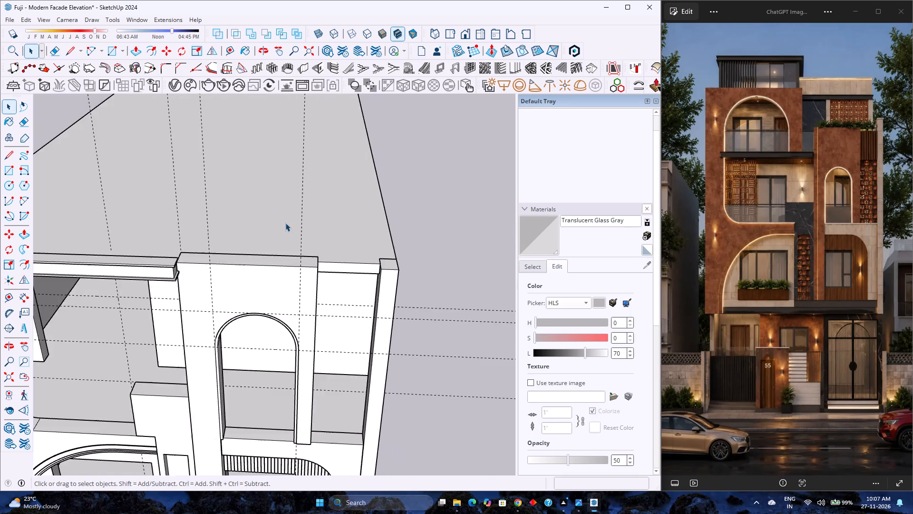
scroll(285, 223, "down", 4)
middle_click_drag(301, 259, 407, 237)
middle_click(407, 237, "shift")
middle_click_drag(369, 229, 259, 209)
middle_click(259, 209)
scroll(259, 209, "up", 1)
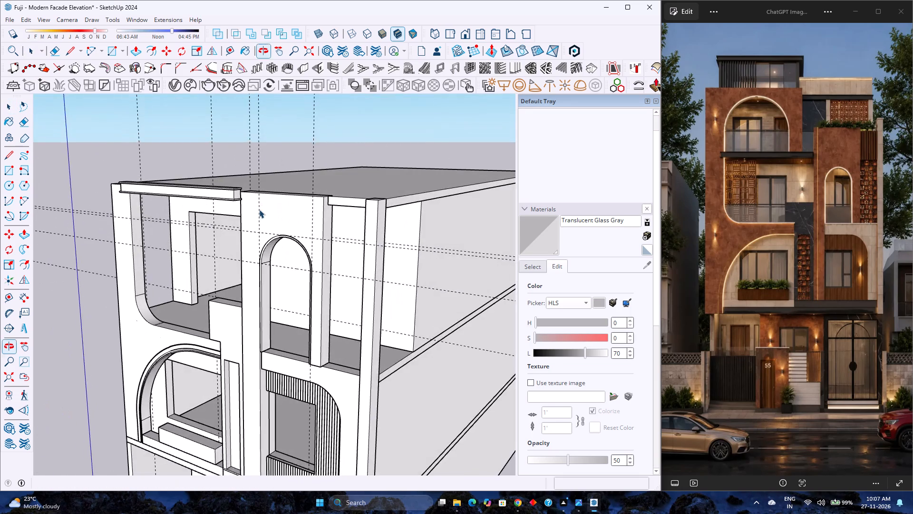
scroll(259, 209, "down", 3)
scroll(259, 209, "up", 3)
scroll(259, 209, "down", 4)
scroll(259, 209, "up", 3)
Save the model.
key("ctrl+s")
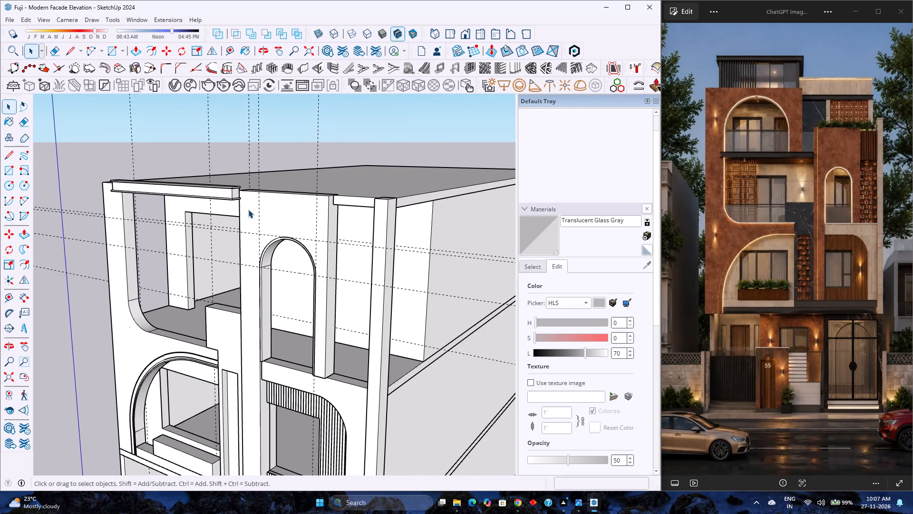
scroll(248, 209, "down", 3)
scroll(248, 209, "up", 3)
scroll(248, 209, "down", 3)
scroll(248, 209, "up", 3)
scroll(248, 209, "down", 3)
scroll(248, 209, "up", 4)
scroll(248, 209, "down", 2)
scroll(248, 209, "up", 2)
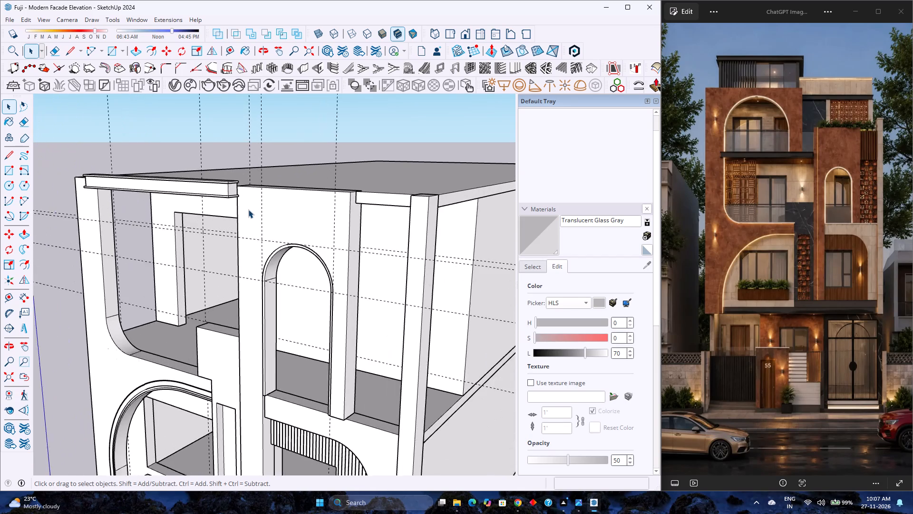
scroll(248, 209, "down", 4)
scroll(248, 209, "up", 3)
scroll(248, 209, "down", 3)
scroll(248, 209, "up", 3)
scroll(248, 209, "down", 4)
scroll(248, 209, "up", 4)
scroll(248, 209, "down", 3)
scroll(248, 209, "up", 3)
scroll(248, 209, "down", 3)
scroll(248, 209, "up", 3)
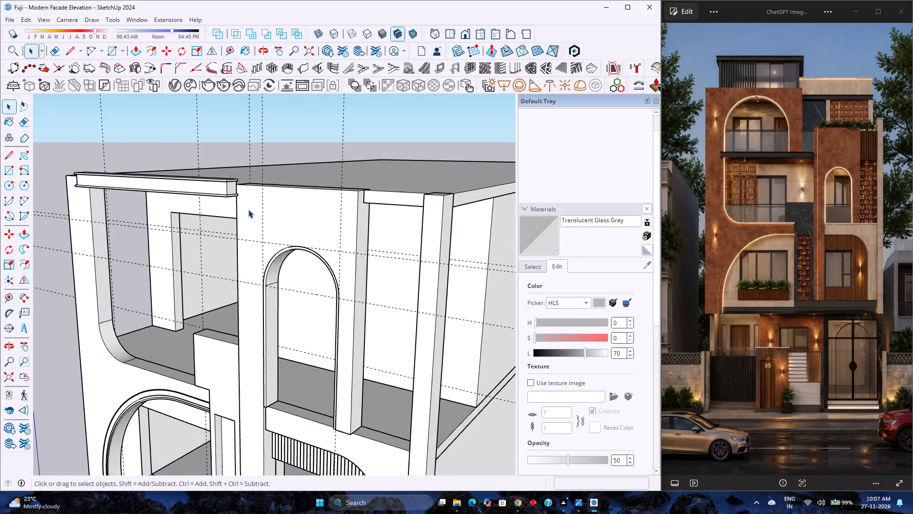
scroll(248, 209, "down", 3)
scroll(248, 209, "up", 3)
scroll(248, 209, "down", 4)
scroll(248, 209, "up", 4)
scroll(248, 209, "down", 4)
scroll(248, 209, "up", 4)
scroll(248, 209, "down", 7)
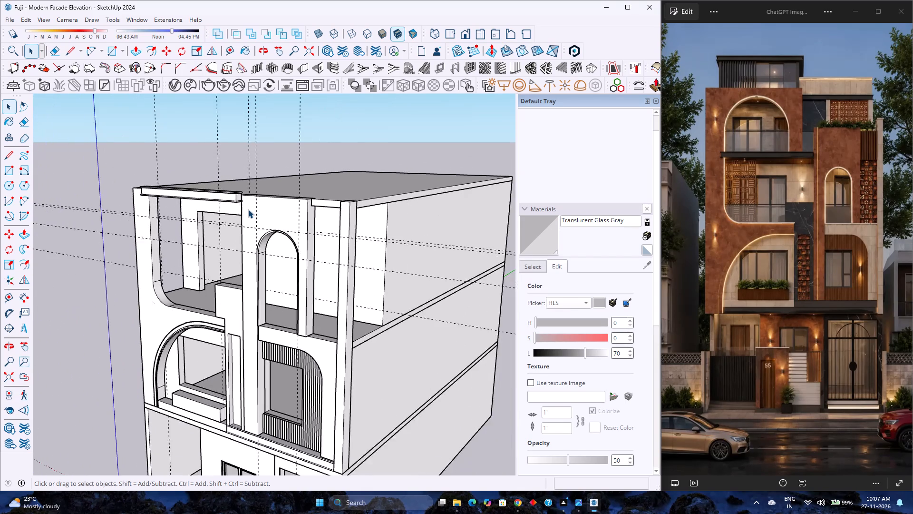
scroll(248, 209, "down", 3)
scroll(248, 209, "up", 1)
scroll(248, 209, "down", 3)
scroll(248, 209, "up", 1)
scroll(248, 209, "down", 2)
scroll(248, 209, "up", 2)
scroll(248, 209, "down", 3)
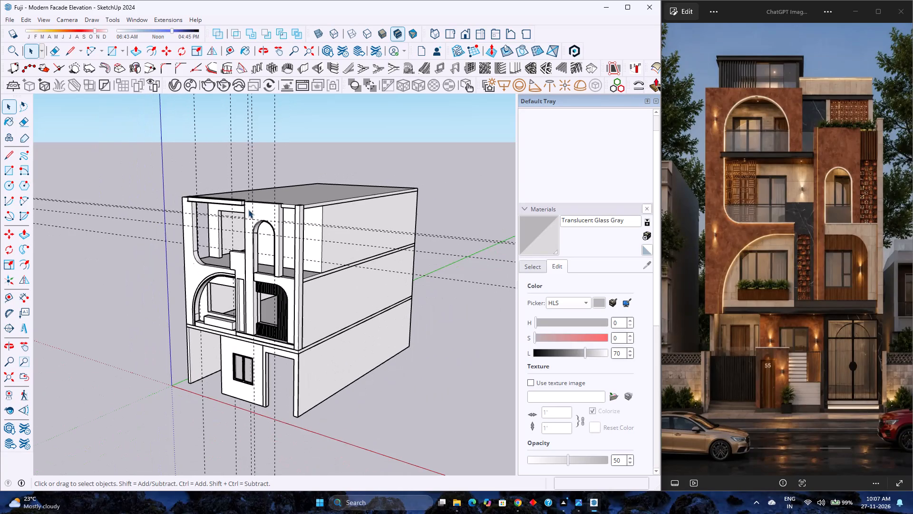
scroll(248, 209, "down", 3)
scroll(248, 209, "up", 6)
Examine the whole facade in the standard front view, fitted to the window, against the reference image.
middle_click_drag(250, 210, 258, 210)
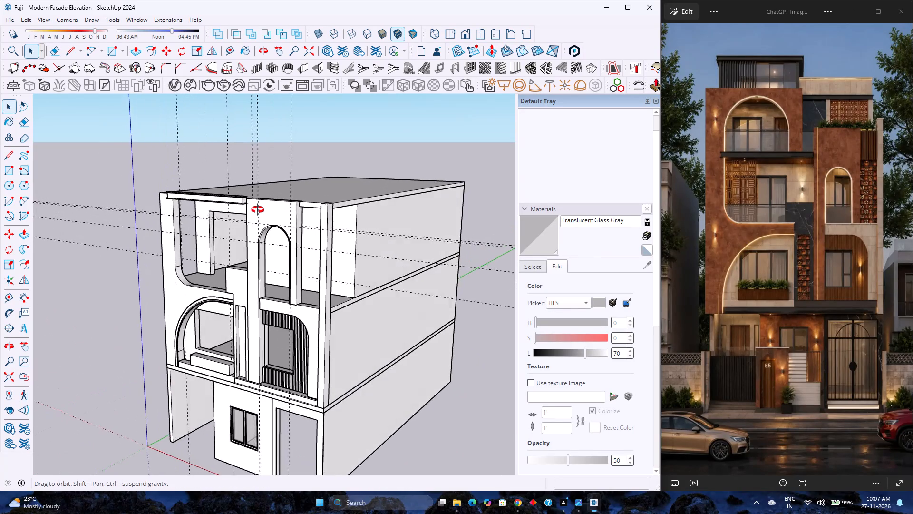
middle_click_drag(258, 210, 414, 216)
middle_click(414, 216)
scroll(413, 214, "down", 4)
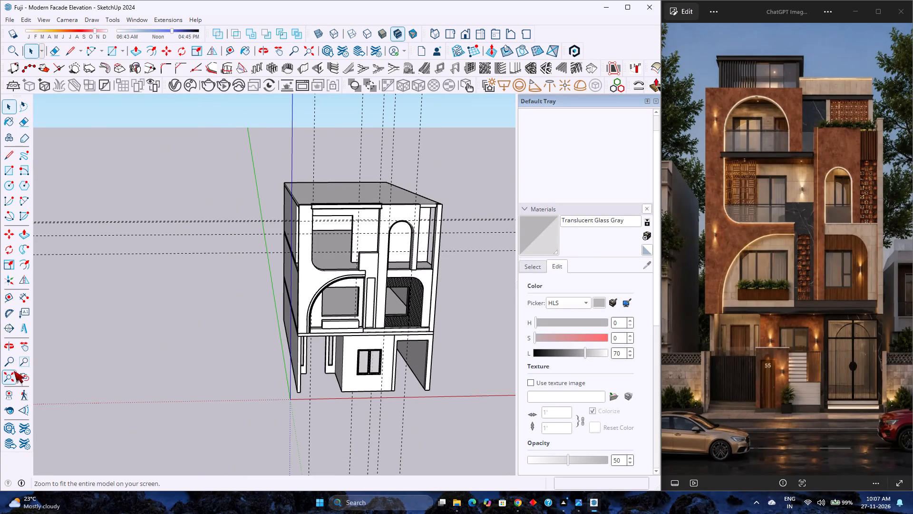
left_click(14, 374)
left_click(468, 36)
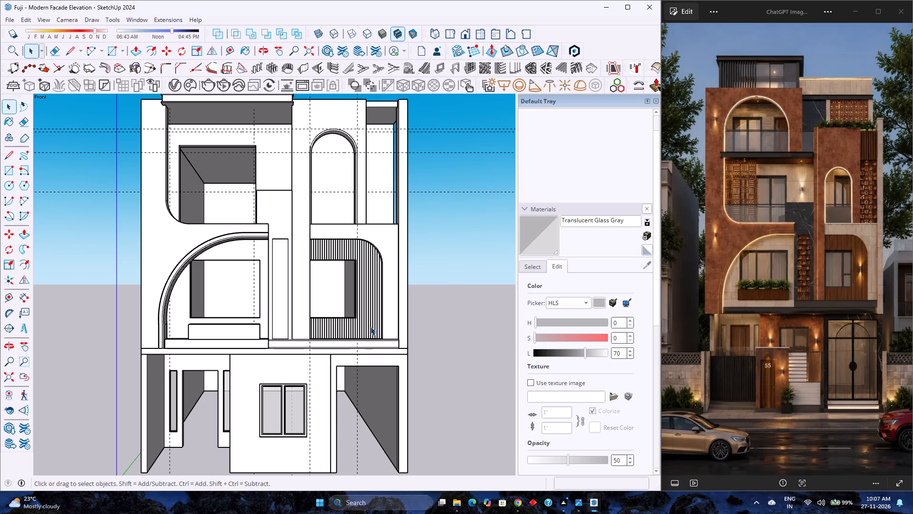
scroll(293, 353, "down", 4)
scroll(293, 353, "up", 3)
scroll(293, 353, "down", 4)
scroll(293, 353, "up", 2)
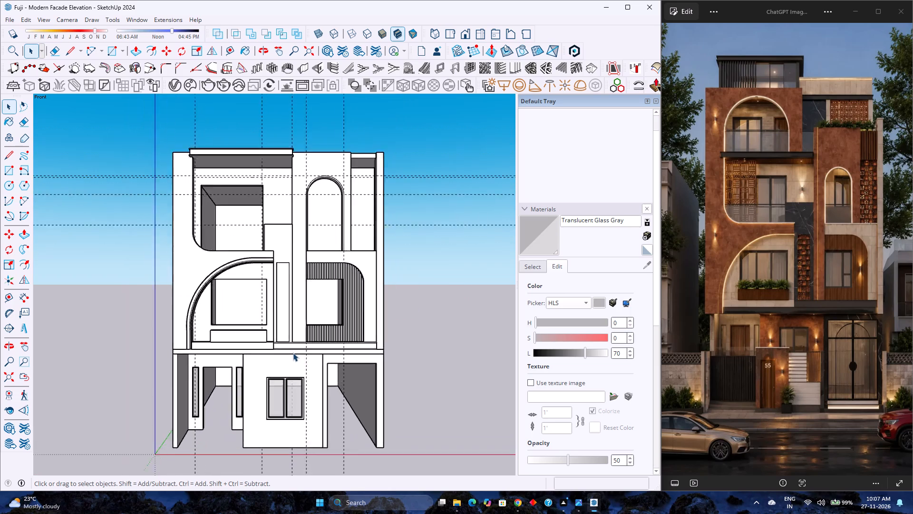
scroll(293, 353, "up", 2)
scroll(293, 353, "down", 4)
scroll(293, 353, "up", 4)
scroll(293, 353, "down", 4)
scroll(293, 352, "up", 4)
scroll(293, 352, "down", 4)
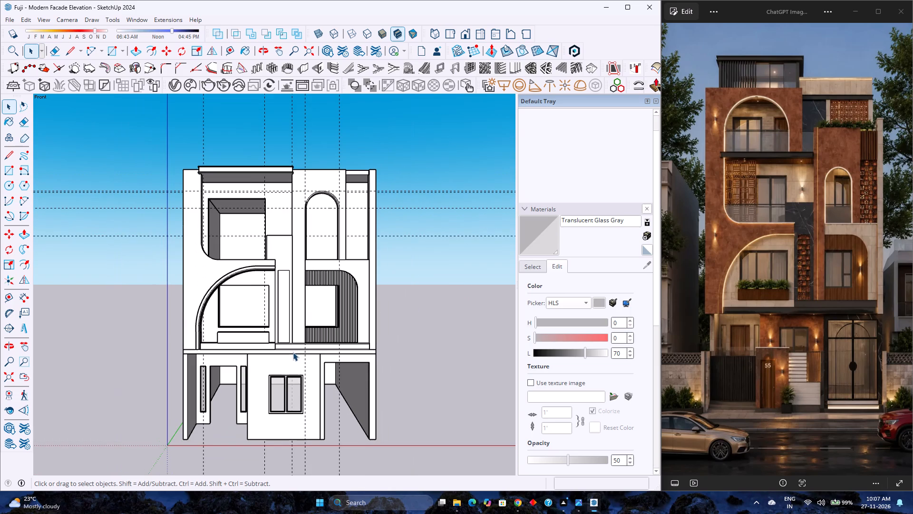
scroll(283, 264, "up", 3)
scroll(284, 266, "down", 3)
scroll(284, 273, "up", 4)
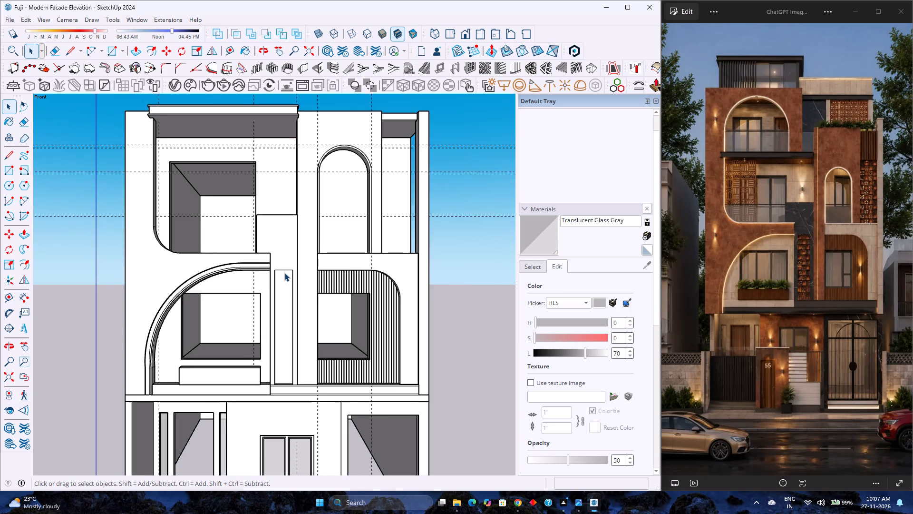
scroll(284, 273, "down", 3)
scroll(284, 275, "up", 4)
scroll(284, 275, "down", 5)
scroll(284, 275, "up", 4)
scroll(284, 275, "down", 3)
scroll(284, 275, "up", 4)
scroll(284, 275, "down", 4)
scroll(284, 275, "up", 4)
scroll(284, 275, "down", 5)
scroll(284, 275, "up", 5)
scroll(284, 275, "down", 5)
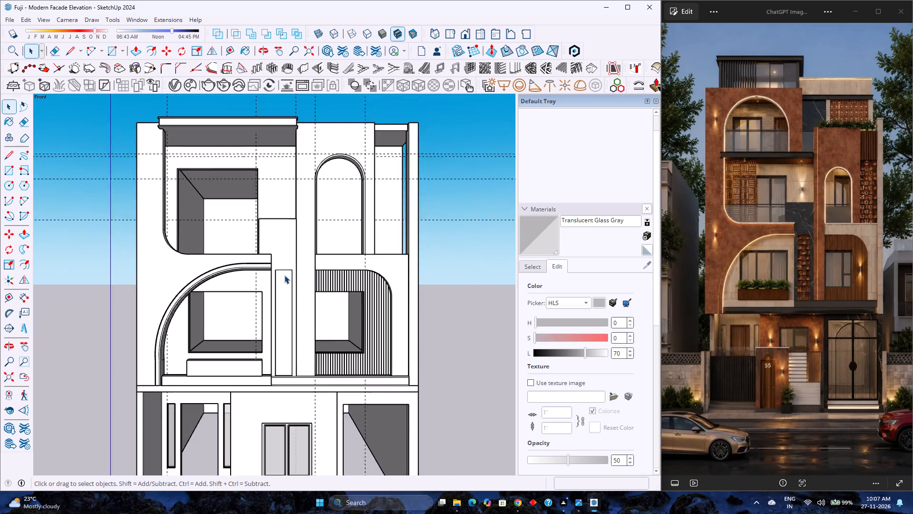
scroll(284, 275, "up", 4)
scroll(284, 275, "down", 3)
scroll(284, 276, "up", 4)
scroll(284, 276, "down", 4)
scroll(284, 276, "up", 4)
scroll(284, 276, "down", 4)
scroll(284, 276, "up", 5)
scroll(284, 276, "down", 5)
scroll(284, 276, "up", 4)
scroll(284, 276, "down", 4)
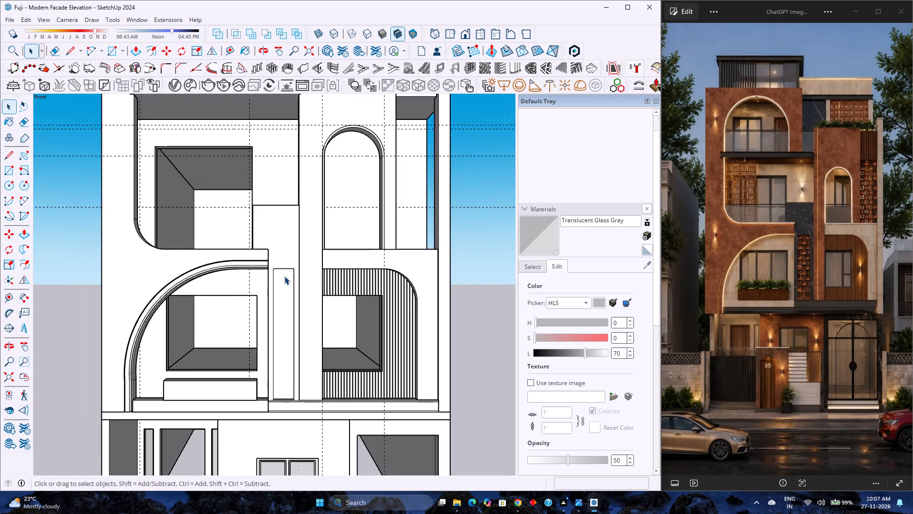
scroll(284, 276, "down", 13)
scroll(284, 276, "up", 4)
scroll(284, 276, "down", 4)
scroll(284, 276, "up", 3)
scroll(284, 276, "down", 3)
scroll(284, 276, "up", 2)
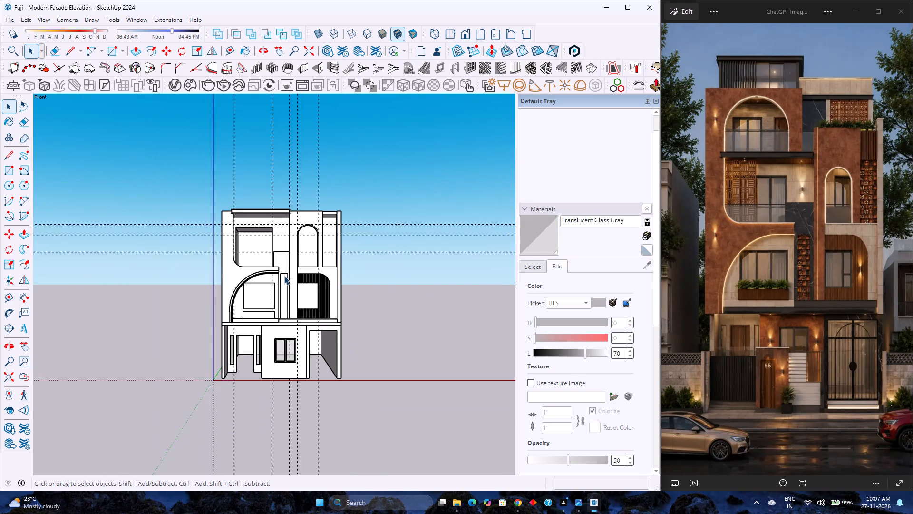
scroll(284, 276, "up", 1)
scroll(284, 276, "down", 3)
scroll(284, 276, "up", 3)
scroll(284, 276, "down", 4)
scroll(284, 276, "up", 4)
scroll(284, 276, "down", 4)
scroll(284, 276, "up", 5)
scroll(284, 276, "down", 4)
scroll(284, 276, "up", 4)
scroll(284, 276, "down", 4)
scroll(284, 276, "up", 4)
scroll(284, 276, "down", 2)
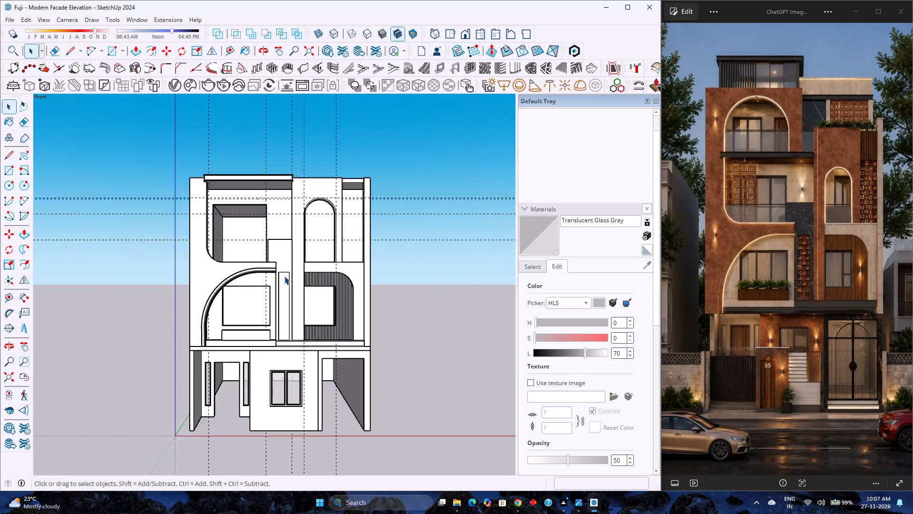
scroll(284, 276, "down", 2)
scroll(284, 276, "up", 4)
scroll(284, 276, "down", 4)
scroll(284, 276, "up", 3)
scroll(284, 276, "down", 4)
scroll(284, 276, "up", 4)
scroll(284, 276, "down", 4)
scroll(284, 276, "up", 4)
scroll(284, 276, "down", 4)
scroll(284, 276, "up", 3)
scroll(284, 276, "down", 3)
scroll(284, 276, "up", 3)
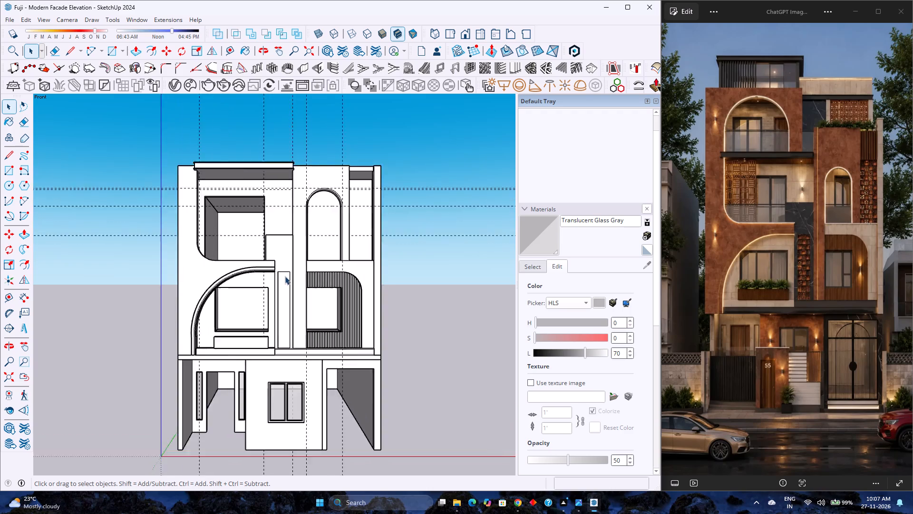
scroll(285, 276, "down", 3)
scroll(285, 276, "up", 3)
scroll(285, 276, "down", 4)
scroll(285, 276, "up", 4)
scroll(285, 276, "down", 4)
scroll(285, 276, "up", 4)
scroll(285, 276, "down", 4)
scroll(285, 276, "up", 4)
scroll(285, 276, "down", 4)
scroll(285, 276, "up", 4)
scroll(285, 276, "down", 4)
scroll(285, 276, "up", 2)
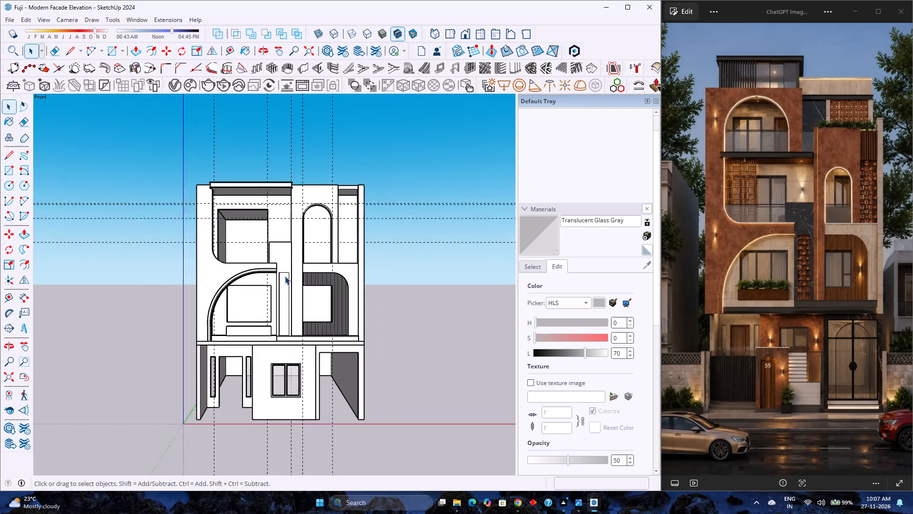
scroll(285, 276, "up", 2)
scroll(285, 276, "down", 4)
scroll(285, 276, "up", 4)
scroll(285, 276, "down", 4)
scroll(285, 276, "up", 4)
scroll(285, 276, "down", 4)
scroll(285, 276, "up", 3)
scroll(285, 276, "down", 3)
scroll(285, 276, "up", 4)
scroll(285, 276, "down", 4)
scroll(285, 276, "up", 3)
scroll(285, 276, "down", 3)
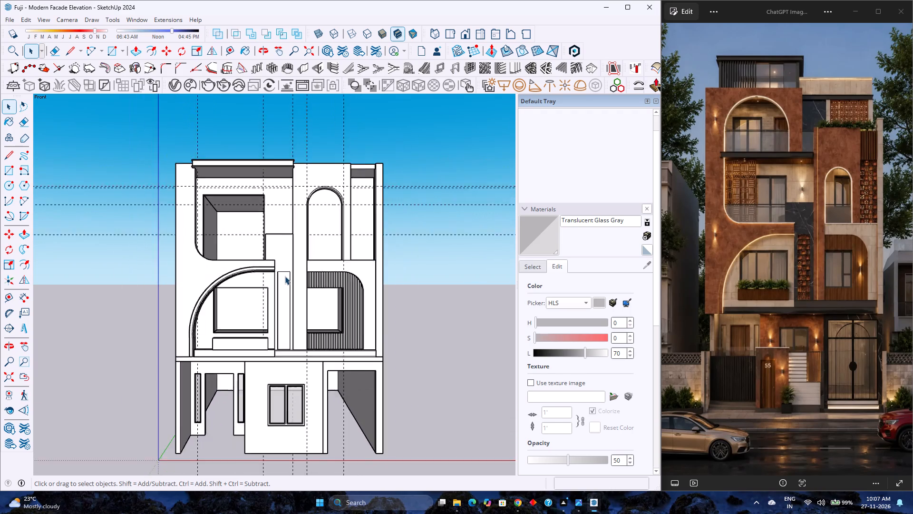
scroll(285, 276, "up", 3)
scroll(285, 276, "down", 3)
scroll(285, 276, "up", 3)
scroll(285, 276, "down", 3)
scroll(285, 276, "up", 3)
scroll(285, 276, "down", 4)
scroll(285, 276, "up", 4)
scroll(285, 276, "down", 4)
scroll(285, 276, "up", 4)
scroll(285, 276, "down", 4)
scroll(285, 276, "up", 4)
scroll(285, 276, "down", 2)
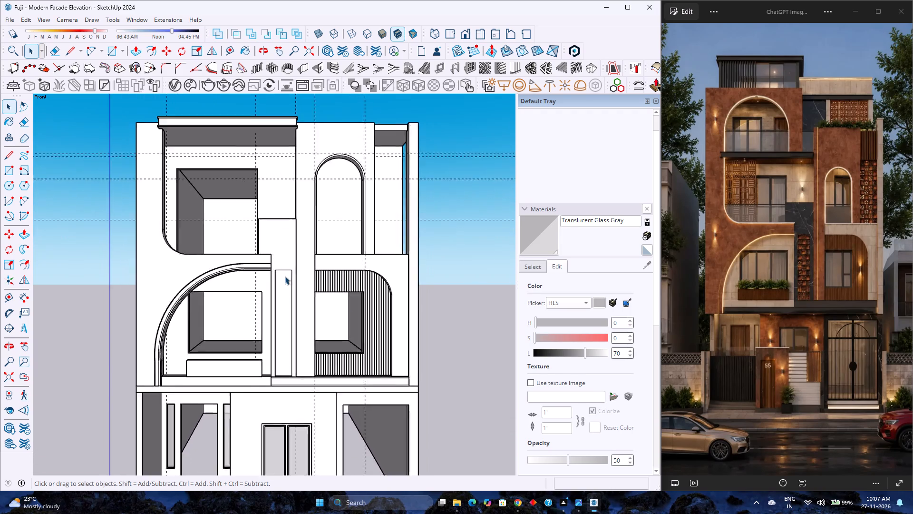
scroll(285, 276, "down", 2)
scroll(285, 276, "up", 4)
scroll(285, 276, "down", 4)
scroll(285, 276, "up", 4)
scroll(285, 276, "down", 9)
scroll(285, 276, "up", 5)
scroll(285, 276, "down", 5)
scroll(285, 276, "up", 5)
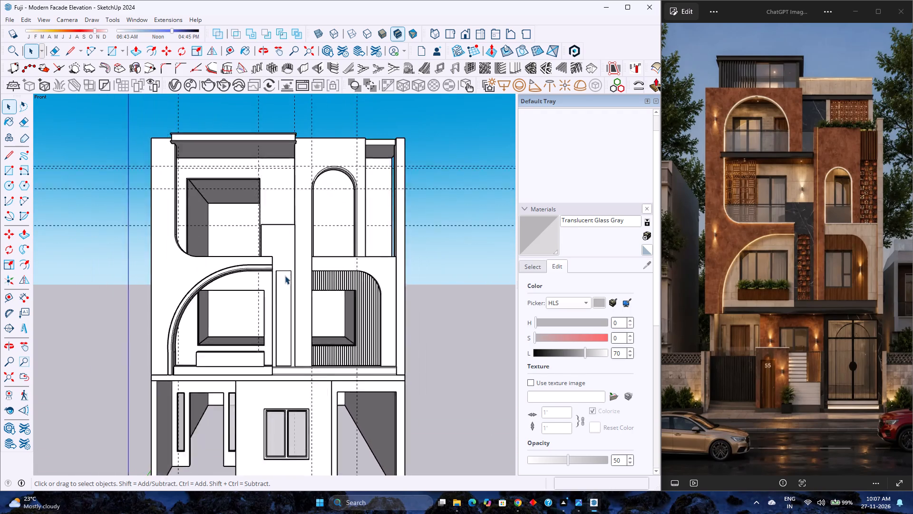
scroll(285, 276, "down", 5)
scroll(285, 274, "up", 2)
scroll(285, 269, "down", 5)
Examine the top floor's arched wall, slab edge and right corner pier close up from an angled front view.
middle_click_drag(323, 250, 321, 283)
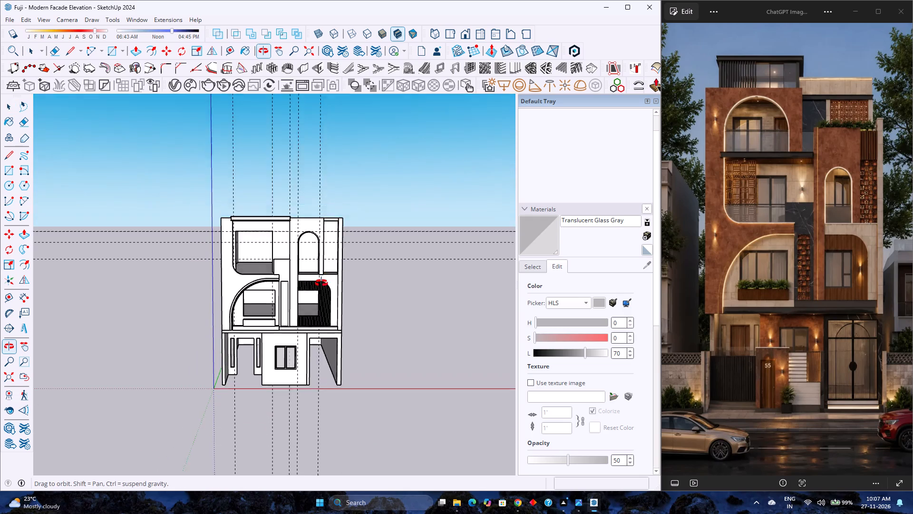
middle_click_drag(321, 283, 316, 306)
middle_click(316, 306)
scroll(350, 227, "up", 5)
scroll(323, 258, "up", 8)
middle_click_drag(312, 302, 293, 267)
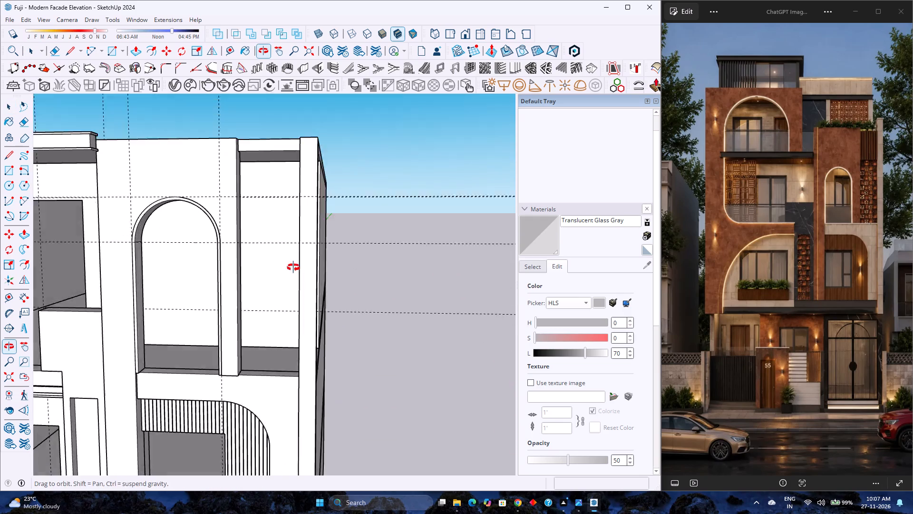
middle_click_drag(293, 267, 293, 266)
middle_click(293, 266)
scroll(292, 265, "up", 1)
scroll(291, 261, "down", 8)
scroll(304, 171, "up", 3)
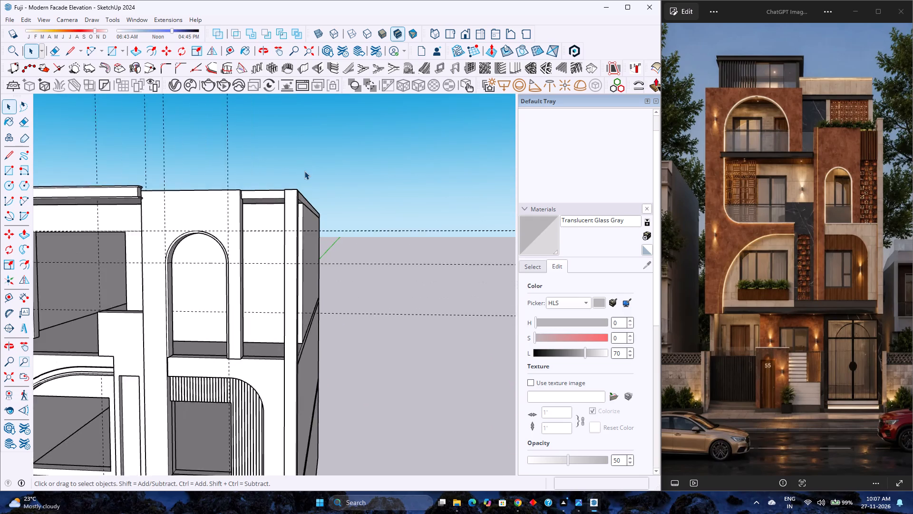
Examine the top floor's openings, roof slab edge and arched wall from angled front views.
scroll(304, 171, "down", 2)
middle_click_drag(268, 184, 359, 185)
scroll(359, 185, "up", 1)
scroll(359, 185, "down", 3)
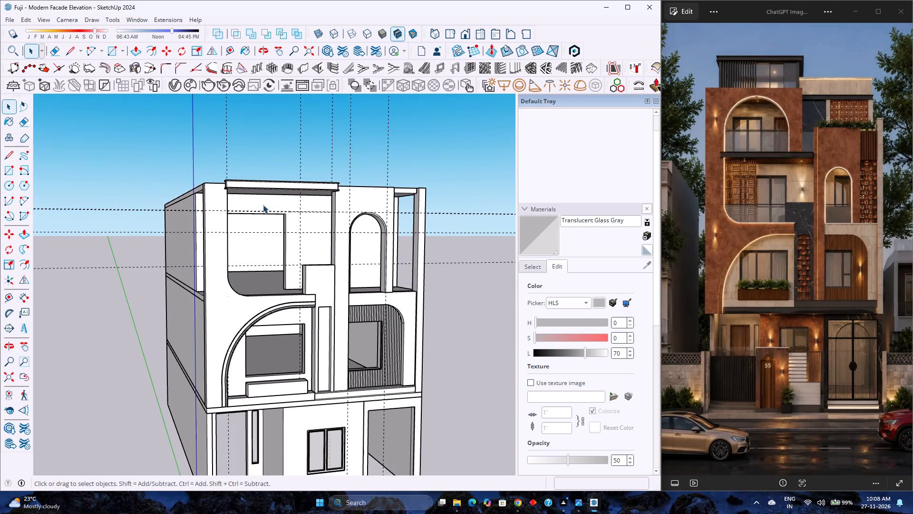
scroll(258, 196, "up", 3)
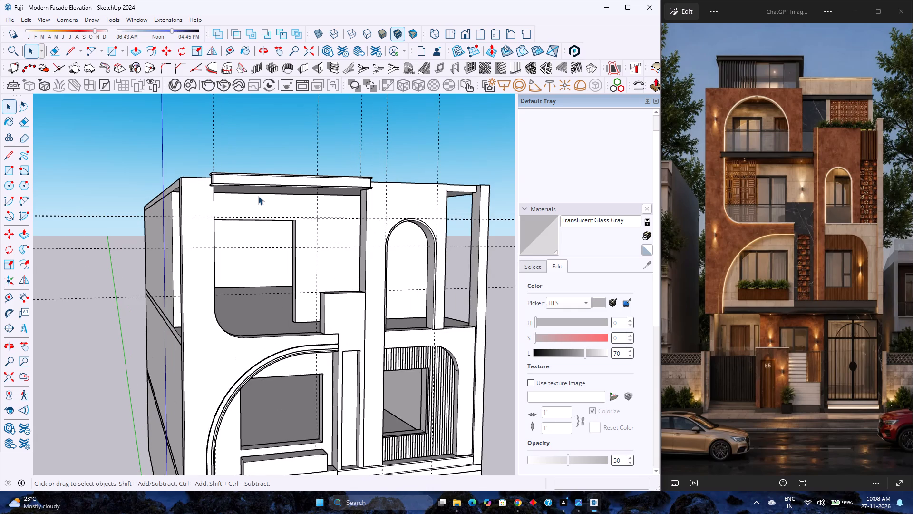
middle_click_drag(276, 227, 264, 227)
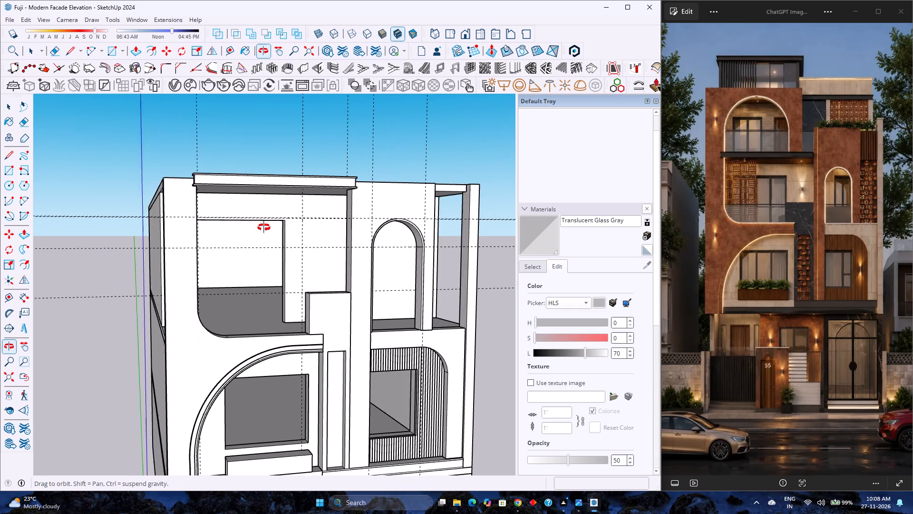
middle_click_drag(264, 227, 237, 220)
middle_click(237, 220)
scroll(237, 220, "down", 2)
scroll(330, 244, "up", 5)
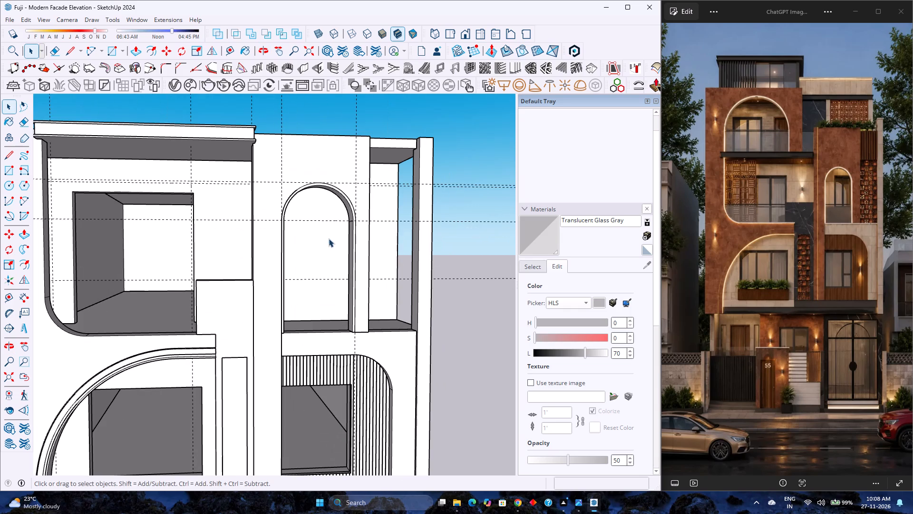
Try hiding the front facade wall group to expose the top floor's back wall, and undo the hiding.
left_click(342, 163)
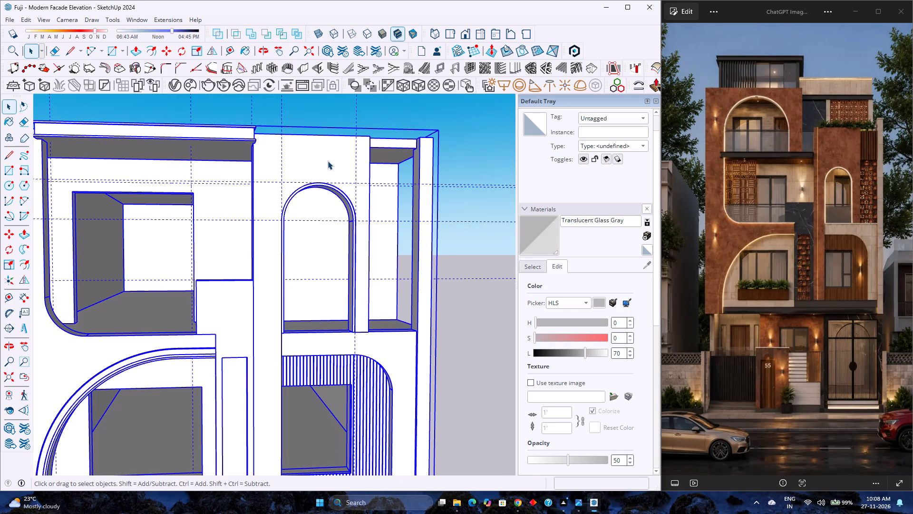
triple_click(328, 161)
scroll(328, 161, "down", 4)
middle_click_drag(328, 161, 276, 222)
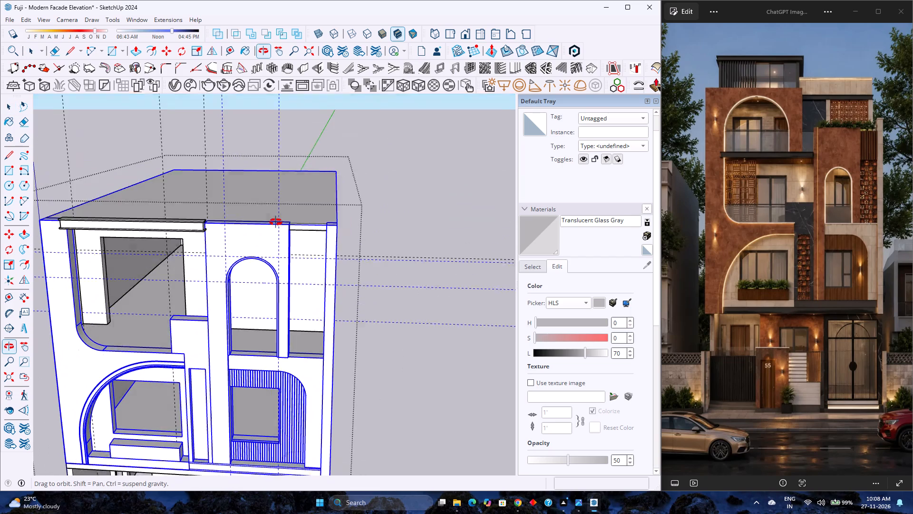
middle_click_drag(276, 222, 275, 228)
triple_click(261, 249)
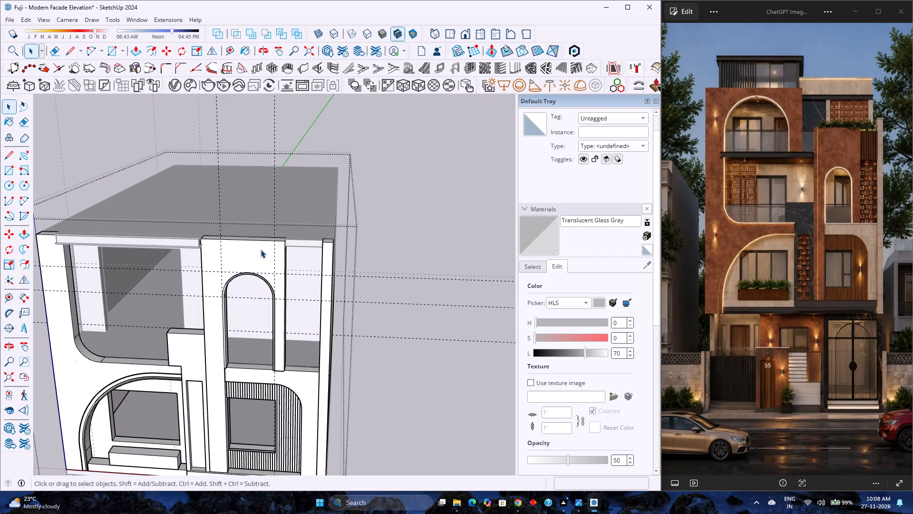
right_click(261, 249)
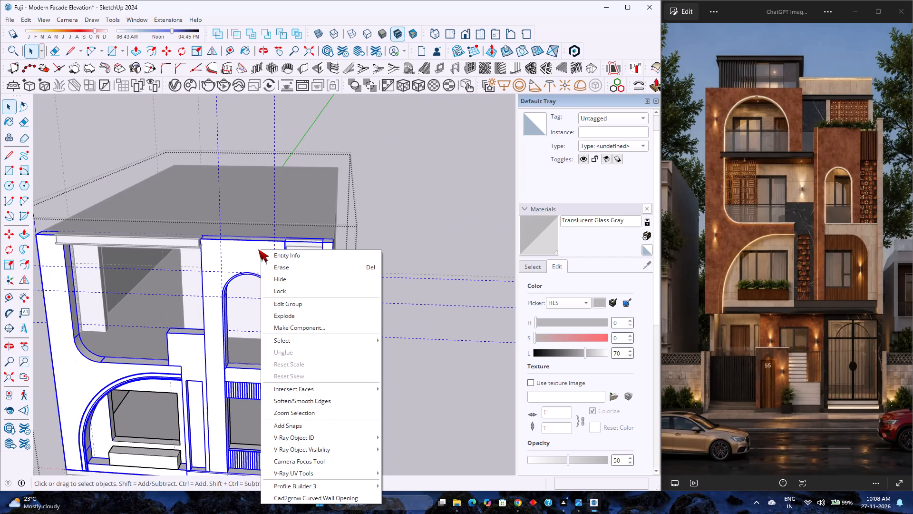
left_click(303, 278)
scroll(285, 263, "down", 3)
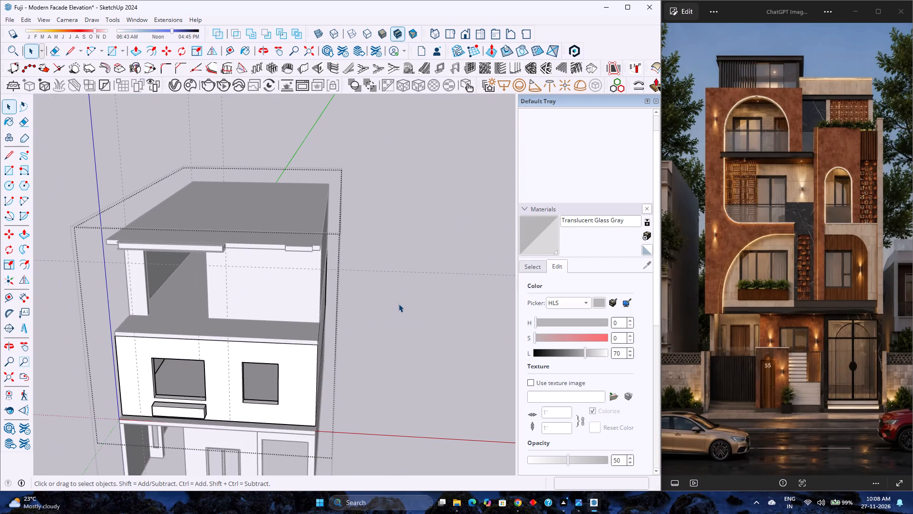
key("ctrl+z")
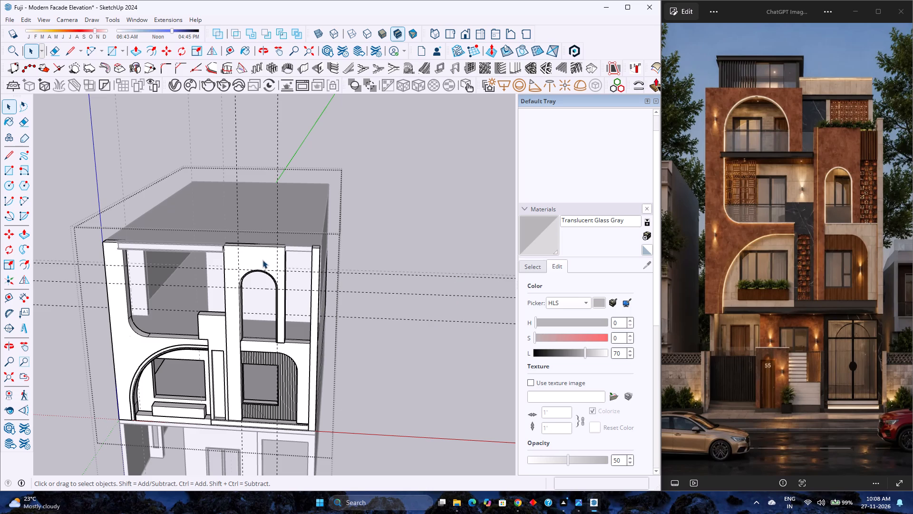
Leave the front wall group and open the top floor's recessed back wall group behind the arch for editing.
scroll(316, 247, "down", 5)
scroll(312, 247, "up", 5)
scroll(312, 247, "down", 4)
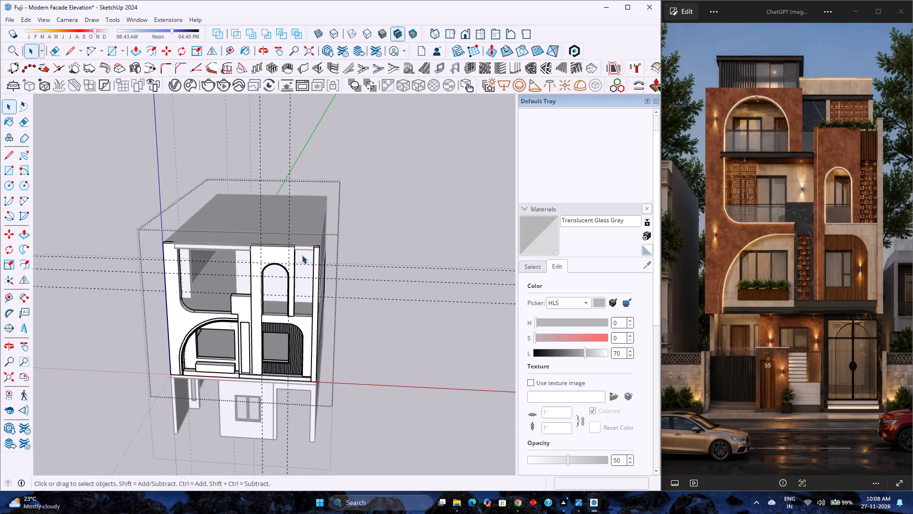
scroll(302, 255, "up", 2)
scroll(302, 255, "down", 5)
scroll(302, 255, "up", 4)
scroll(302, 255, "down", 4)
scroll(302, 255, "up", 9)
middle_click_drag(303, 274, 331, 198)
middle_click(335, 194)
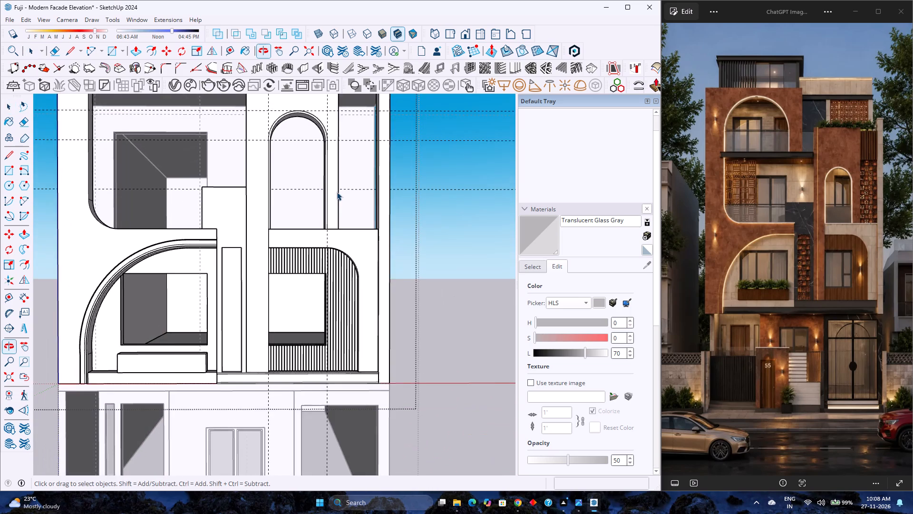
scroll(337, 193, "down", 3)
left_click(468, 227)
scroll(350, 197, "up", 2)
middle_click_drag(350, 197, 345, 217)
double_click(348, 210)
scroll(348, 209, "up", 3)
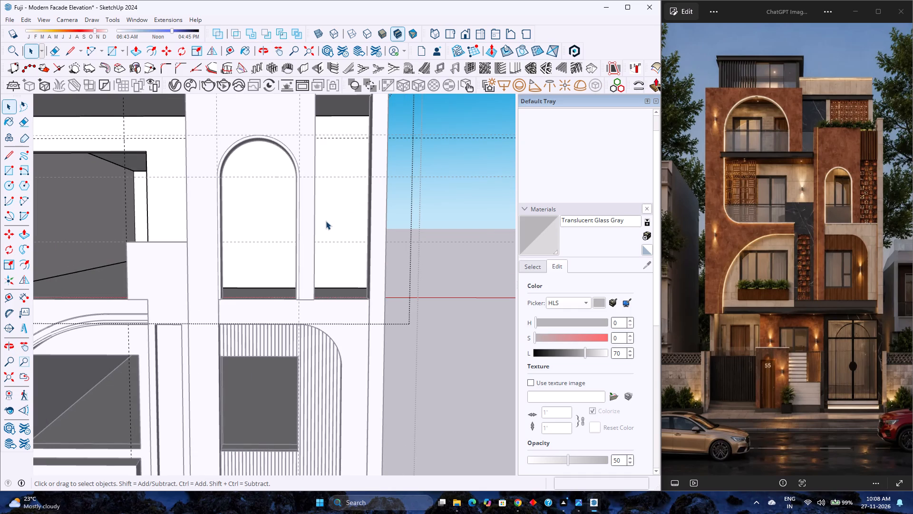
Examine the window behind the arched balcony opening close up in the reference image.
scroll(326, 221, "down", 1)
scroll(326, 221, "up", 3)
scroll(326, 221, "down", 4)
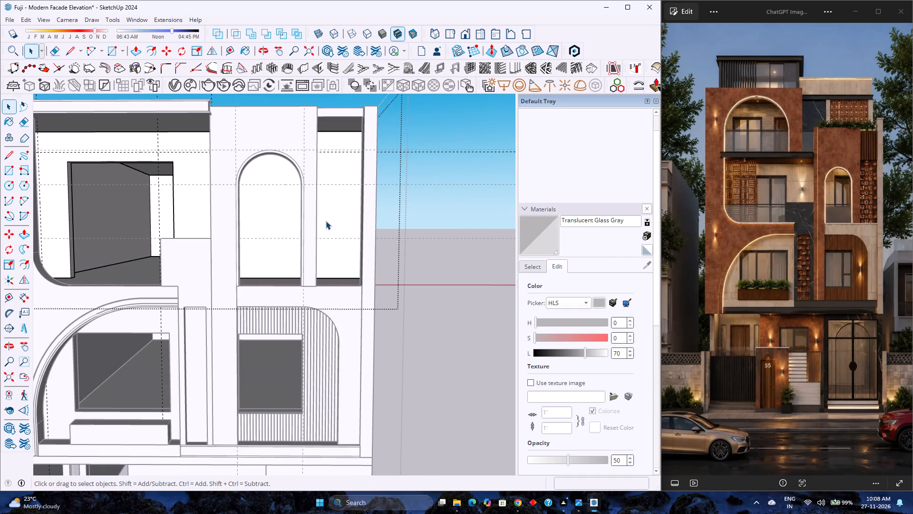
scroll(841, 190, "up", 8)
scroll(813, 235, "up", 1)
middle_click_drag(812, 235, 801, 237)
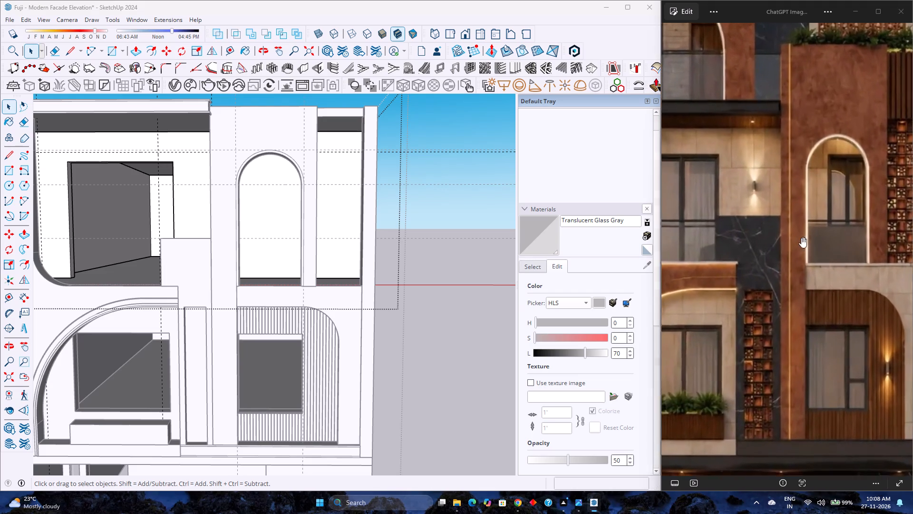
middle_click_drag(801, 237, 753, 235)
middle_click(753, 235)
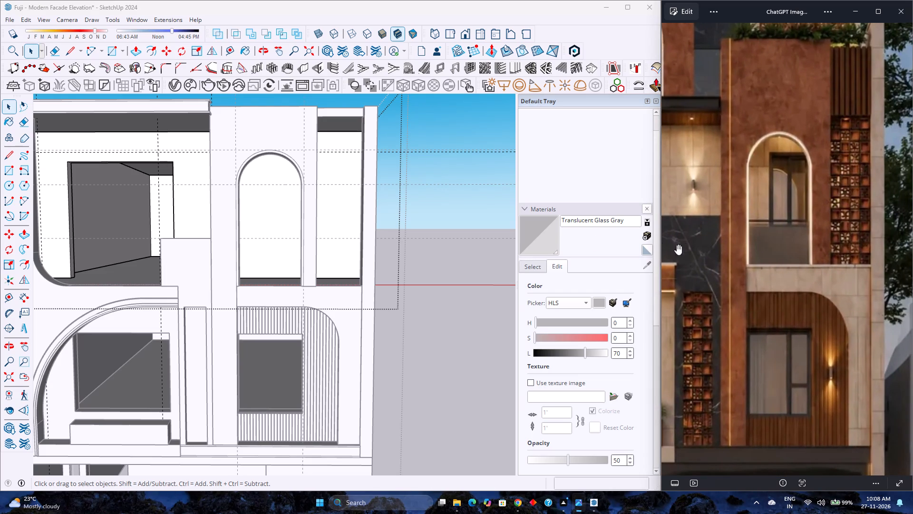
Place a vertical guide 2'6" inward from the right edge of the top floor's back wall.
scroll(352, 229, "up", 3)
middle_click_drag(352, 229, 405, 277)
scroll(387, 260, "down", 6)
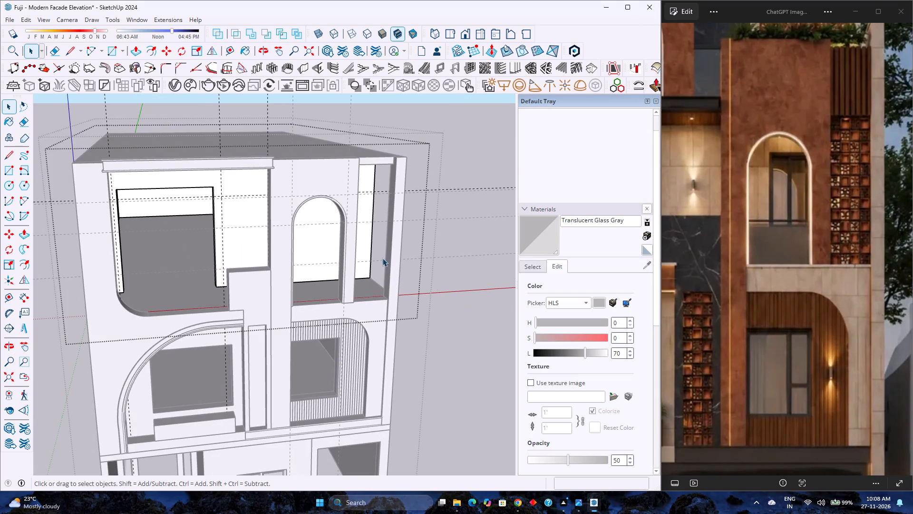
left_click(232, 52)
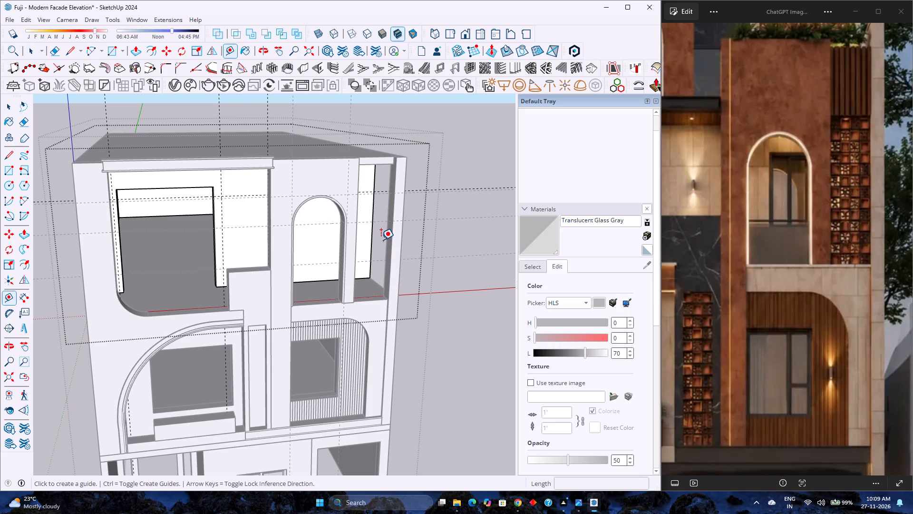
left_click(373, 243)
scroll(351, 244, "up", 3)
middle_click_drag(350, 244, 296, 241)
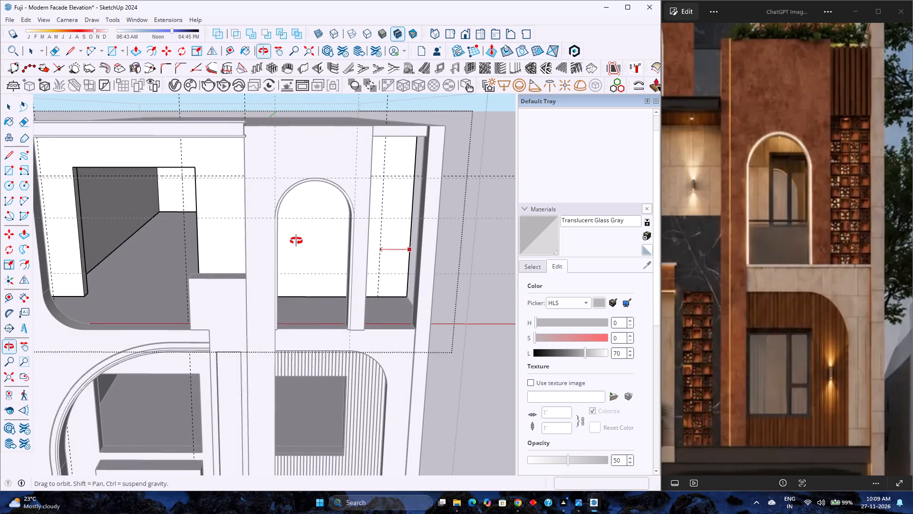
middle_click_drag(296, 241, 296, 240)
key("Right")
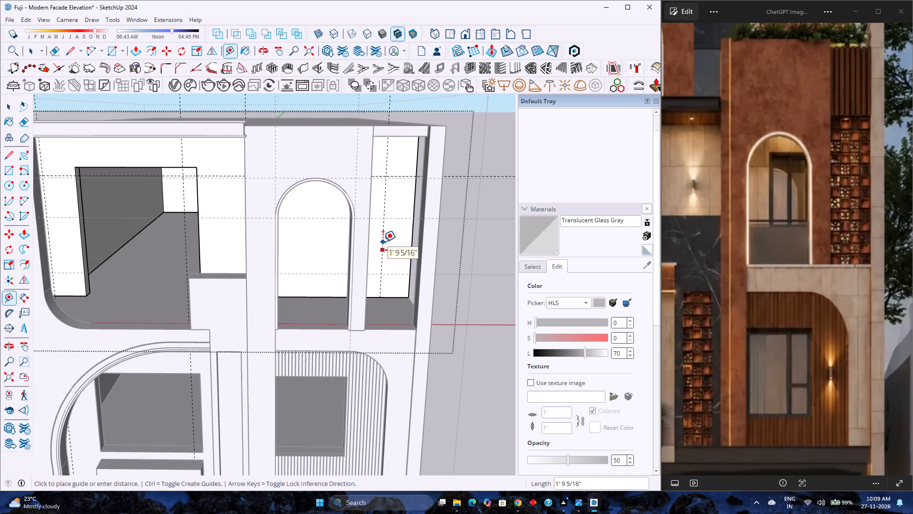
scroll(380, 242, "down", 5)
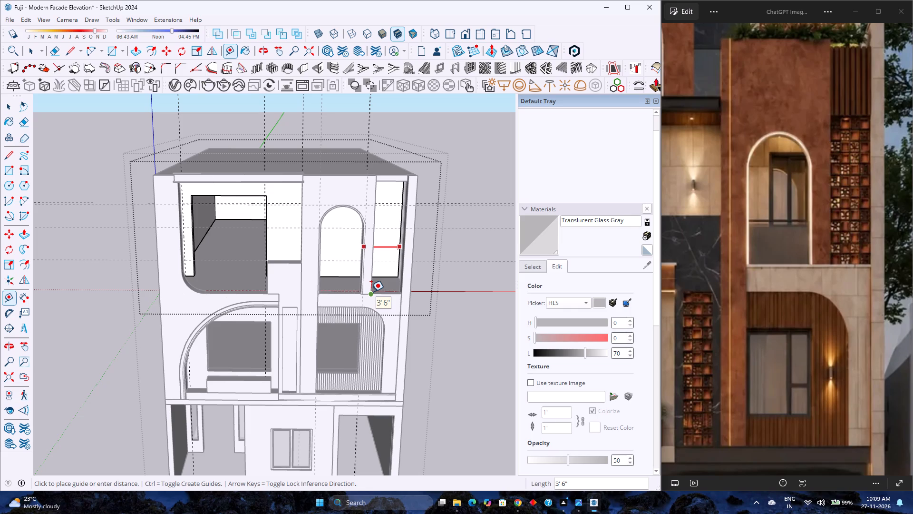
type("2'6")
key("Return")
Place a second vertical guide 4' to the left of the new guide on the back wall behind the arch.
middle_click_drag(371, 280, 334, 261)
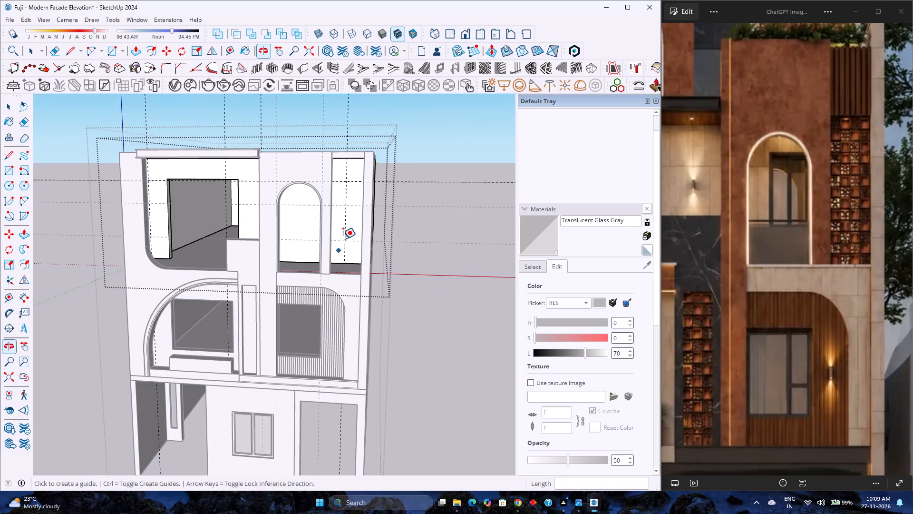
scroll(346, 225, "up", 3)
left_click(345, 220)
scroll(296, 216, "up", 2)
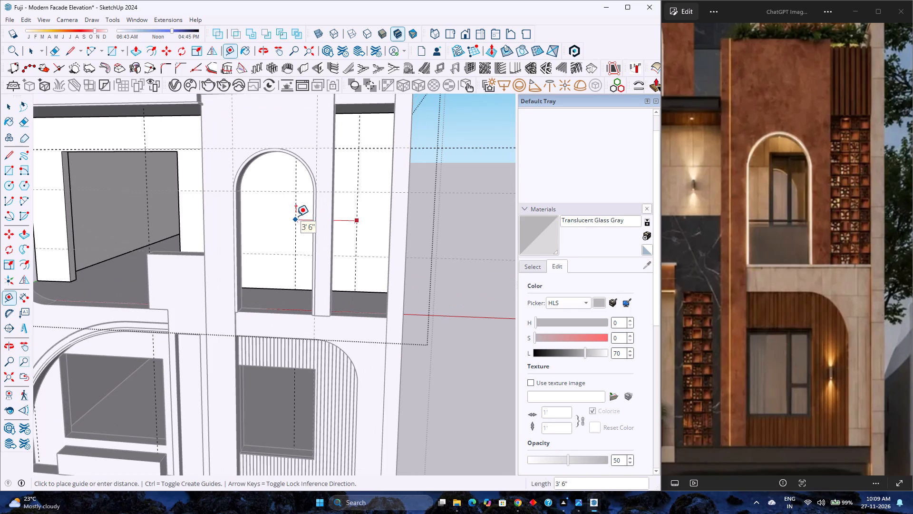
key("Right")
type("4'")
key("Return")
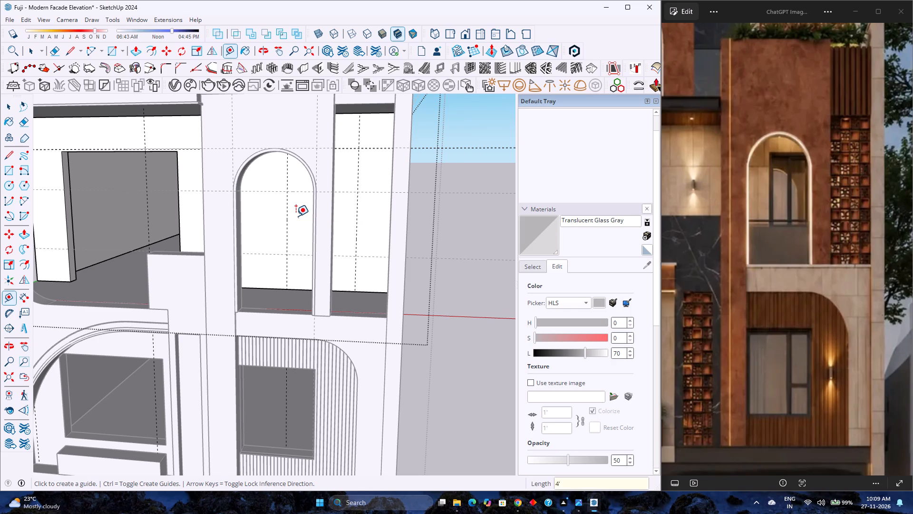
Place a horizontal guide 2'6" above the back wall's bottom edge, crossing the two vertical guides.
scroll(296, 216, "down", 3)
middle_click_drag(304, 228, 331, 203)
scroll(331, 203, "down", 6)
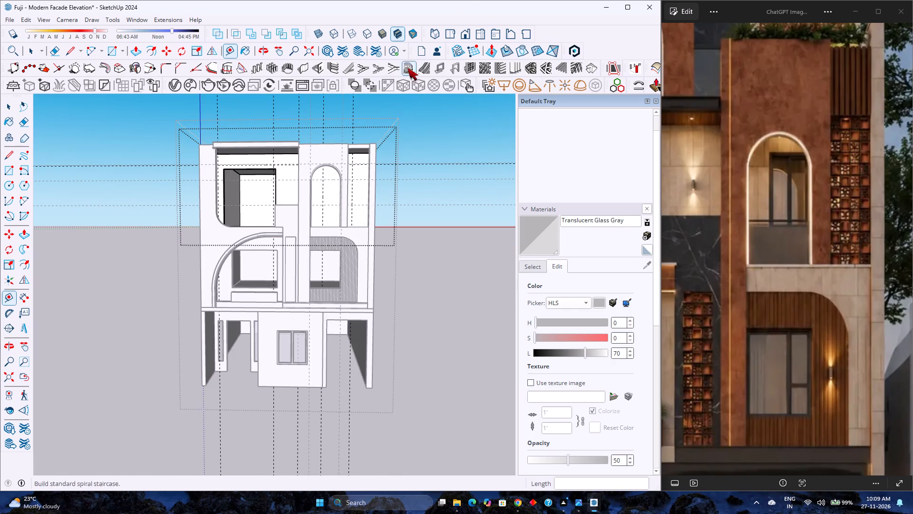
left_click(466, 40)
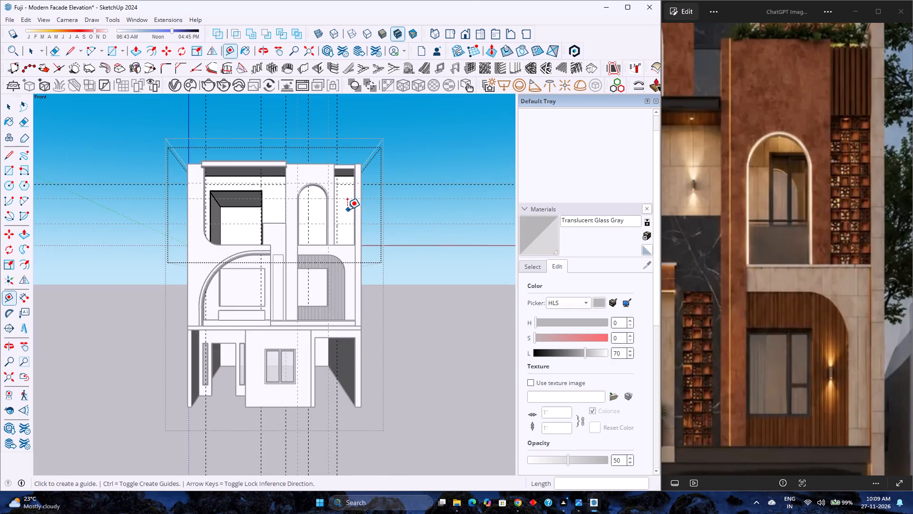
scroll(296, 235, "up", 7)
middle_click_drag(321, 232, 282, 258)
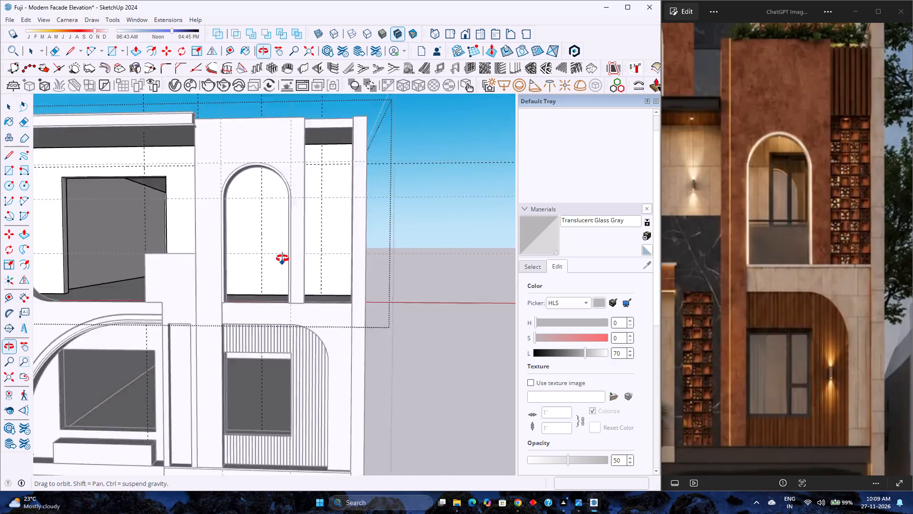
middle_click_drag(282, 258, 257, 270)
scroll(208, 334, "up", 4)
middle_click_drag(233, 302, 58, 290)
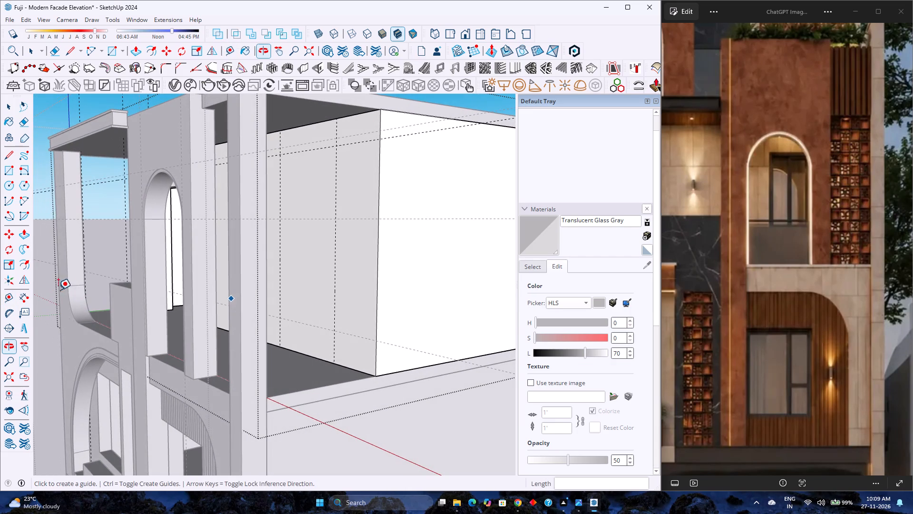
left_click(318, 356)
type("2'")
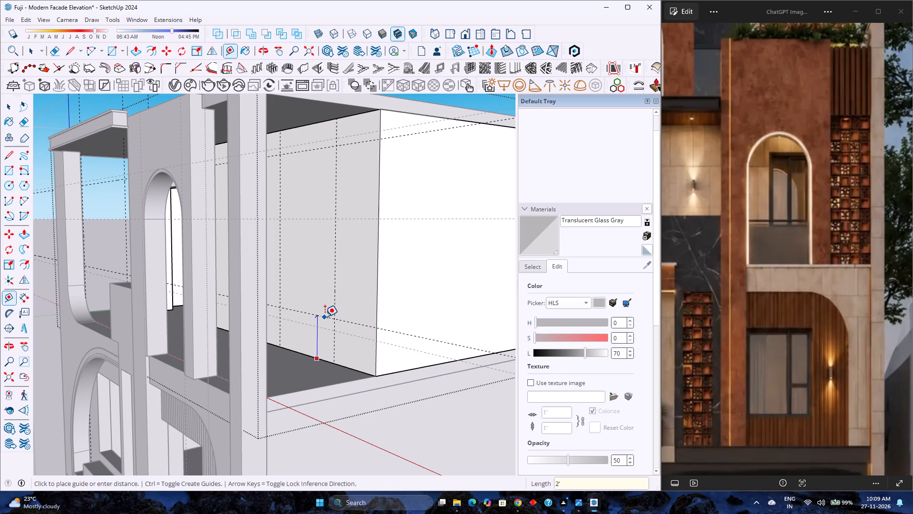
key("6")
key("Return")
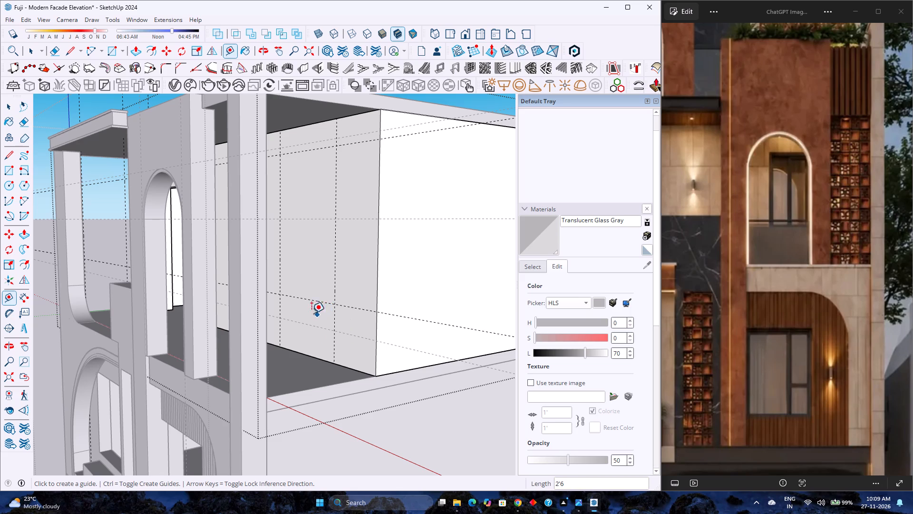
Check the new guides on the back wall from the side and through the arched opening.
scroll(279, 306, "down", 3)
scroll(279, 306, "up", 4)
scroll(279, 306, "down", 4)
scroll(279, 306, "up", 4)
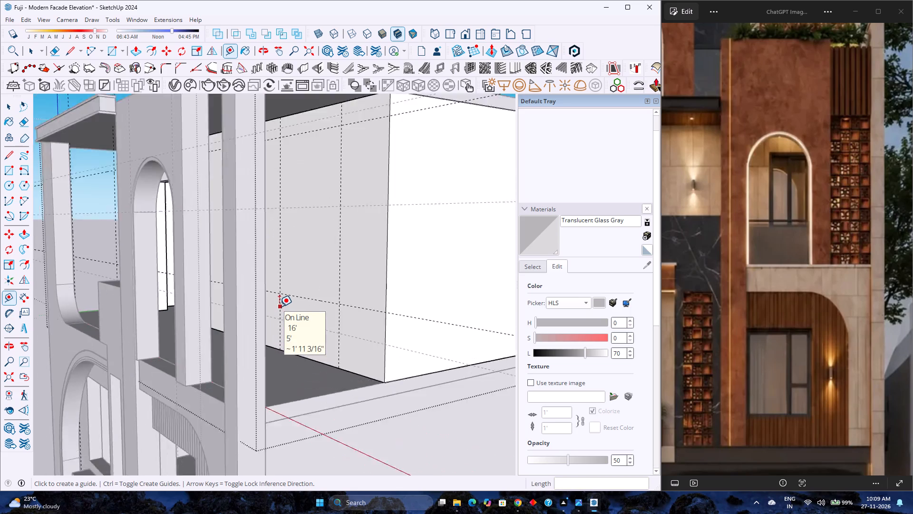
scroll(279, 306, "down", 5)
scroll(279, 306, "up", 4)
scroll(279, 306, "down", 3)
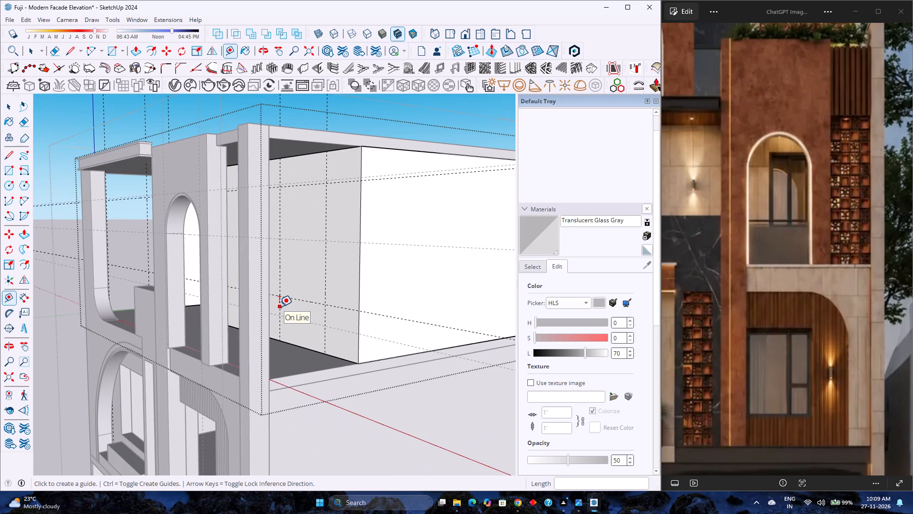
scroll(279, 306, "up", 1)
scroll(279, 306, "down", 2)
scroll(279, 306, "up", 3)
scroll(279, 306, "down", 3)
scroll(279, 306, "up", 3)
scroll(279, 306, "down", 5)
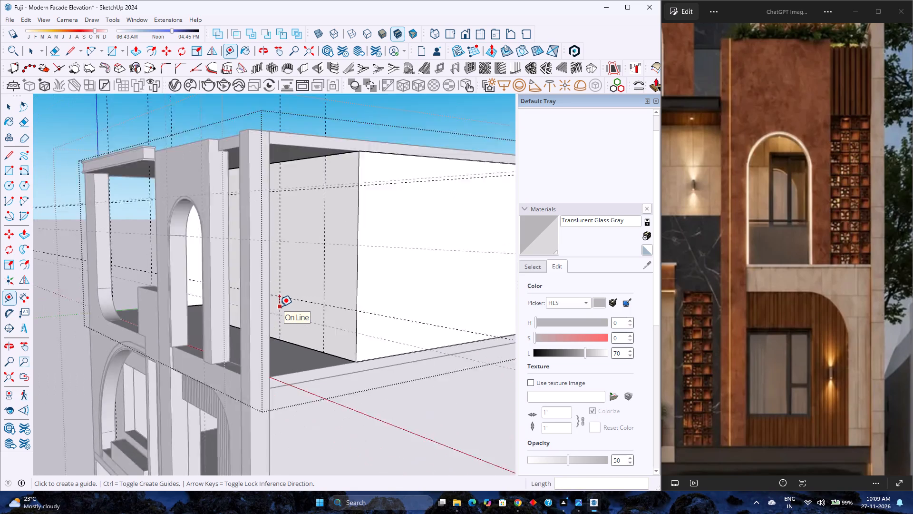
scroll(279, 306, "up", 4)
scroll(279, 306, "down", 4)
middle_click_drag(279, 306, 429, 295)
scroll(420, 295, "down", 3)
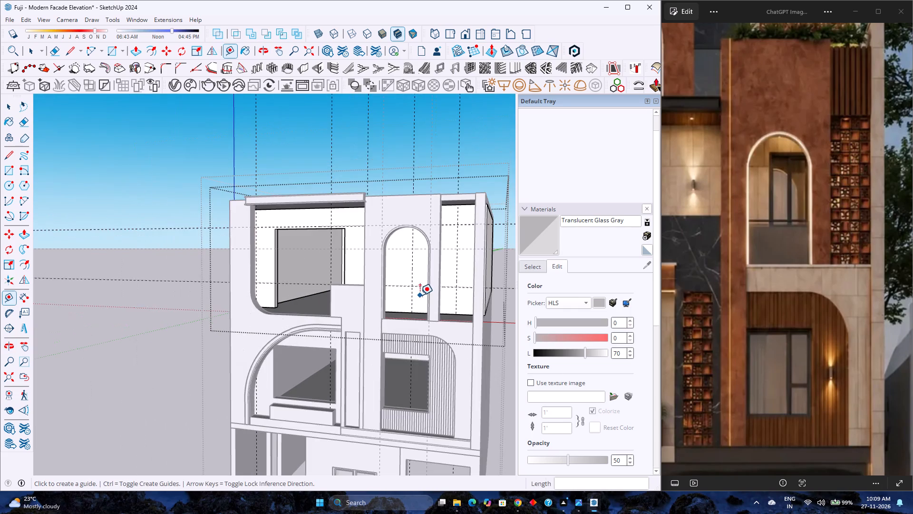
Place a horizontal guide 8' above the back wall's bottom edge, level with the top of the neighbouring opening.
scroll(437, 292, "up", 10)
middle_click_drag(434, 289, 339, 291)
middle_click(339, 291)
scroll(339, 291, "down", 8)
middle_click_drag(381, 270, 217, 297, "shift")
scroll(328, 317, "up", 4)
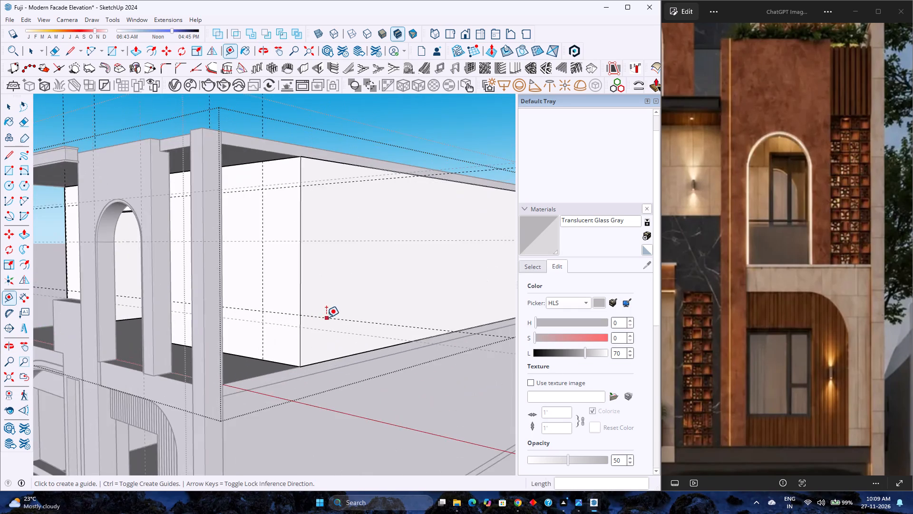
scroll(298, 317, "up", 3)
middle_click_drag(298, 317, 217, 313)
middle_click(217, 313)
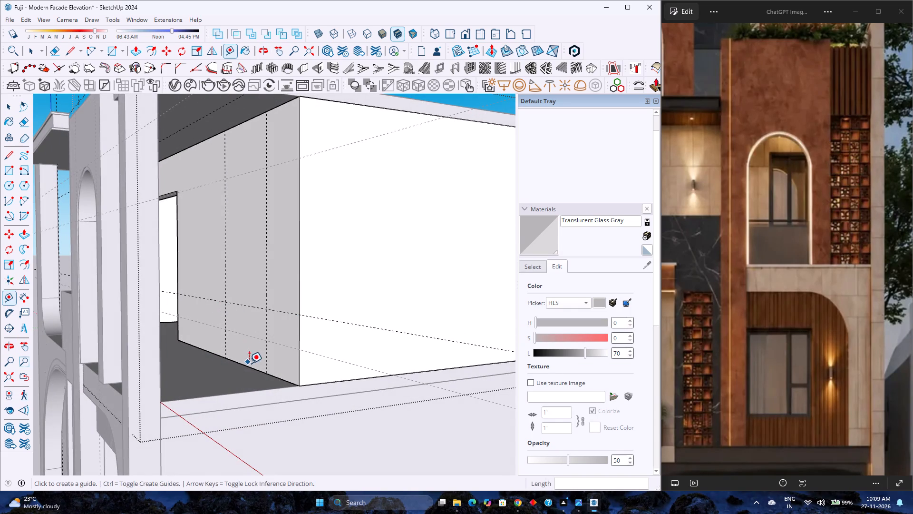
left_click(252, 365)
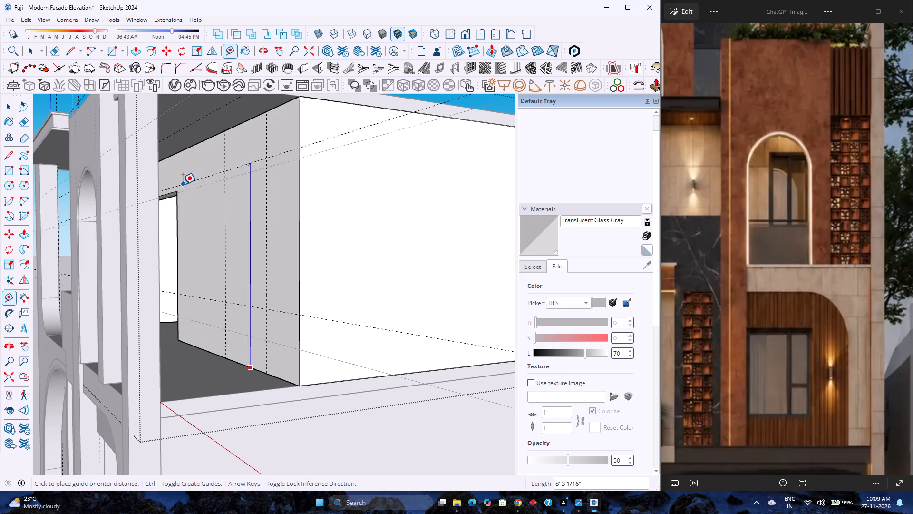
left_click(179, 189)
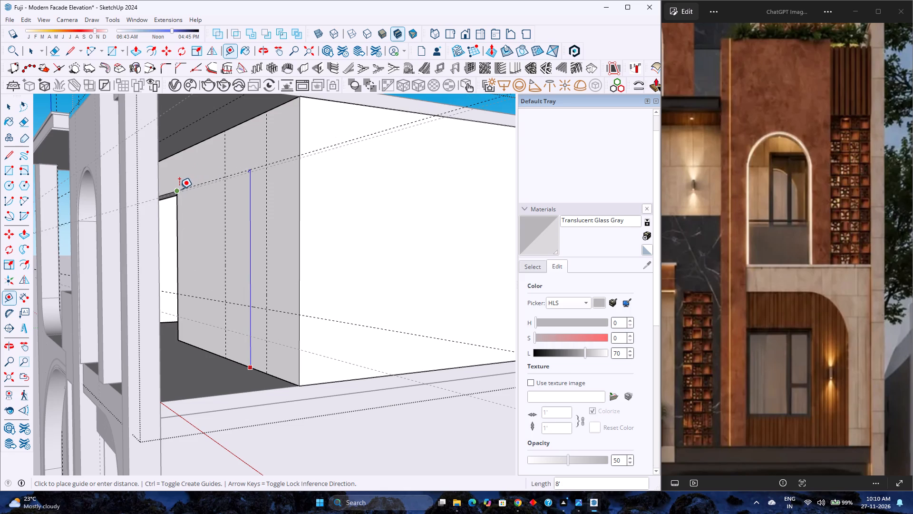
Draw a 4' by 5'6" window rectangle on the top floor's back wall between the guide intersections.
middle_click_drag(208, 221, 215, 217)
scroll(215, 217, "down", 4)
scroll(266, 210, "up", 6)
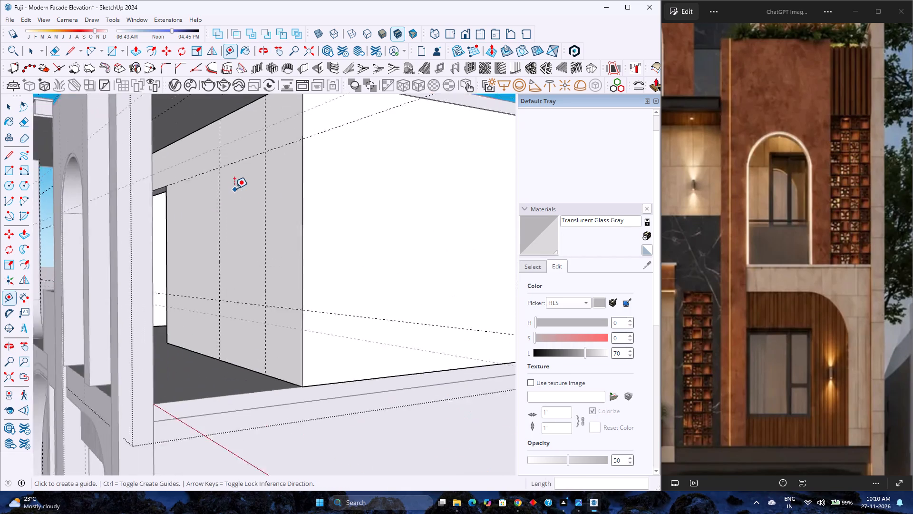
scroll(234, 188, "up", 2)
middle_click(234, 188)
key("r")
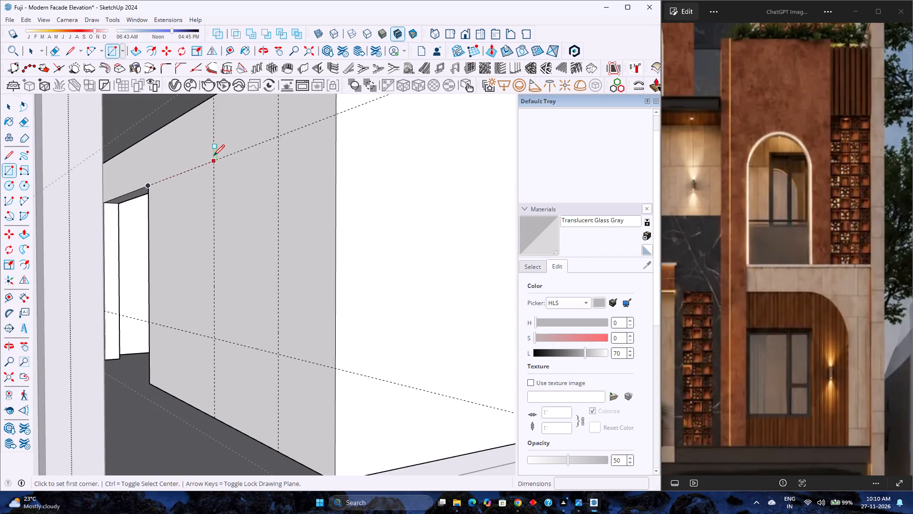
left_click(214, 156)
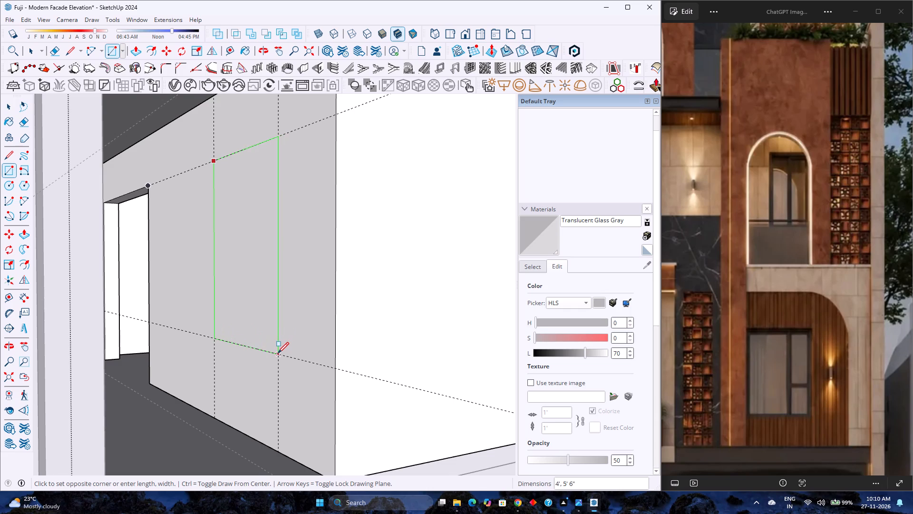
left_click(278, 353)
Push the window rectangle 9" through the back wall to cut the opening.
key("p")
left_click(260, 278)
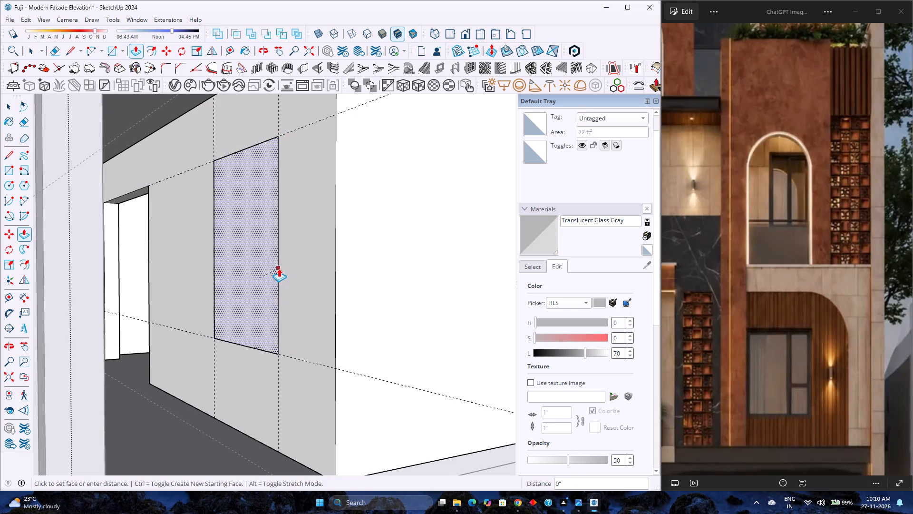
key("9")
key("Return")
scroll(310, 269, "down", 5)
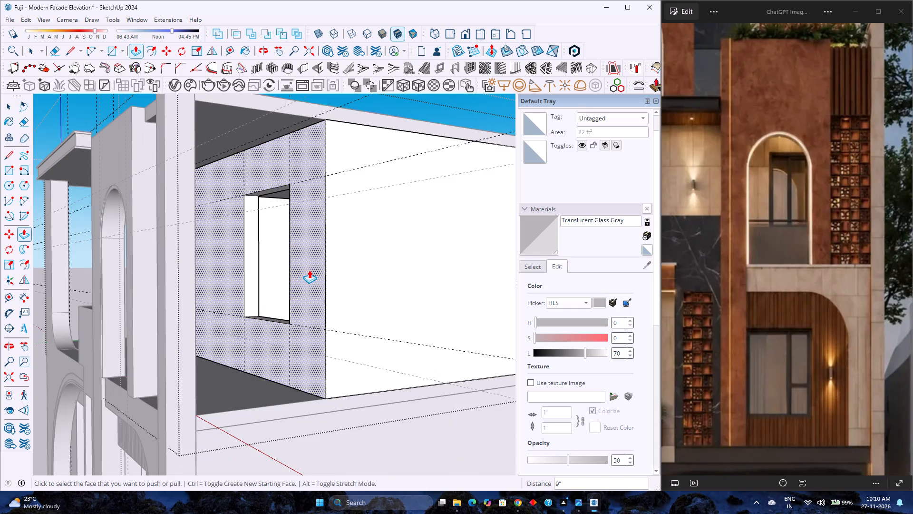
key("space")
Delete all guides inside the top floor's group and close the group.
scroll(309, 270, "down", 8)
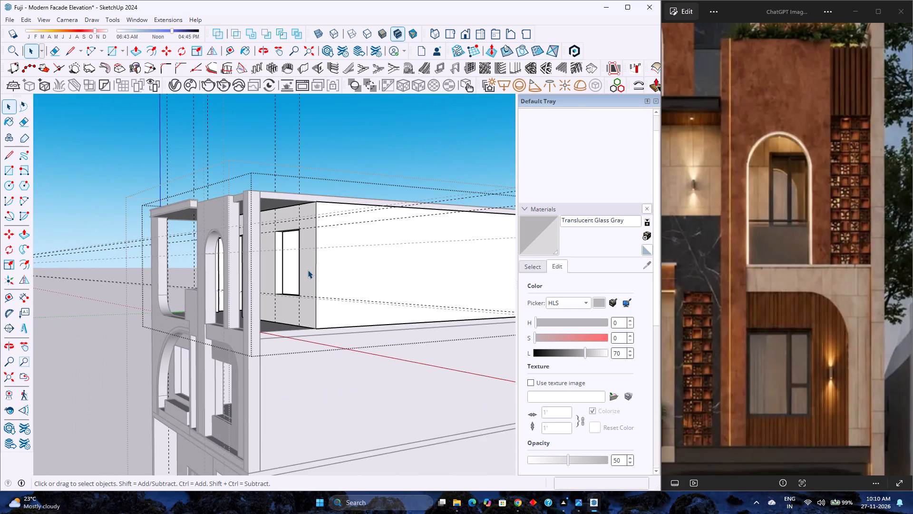
scroll(308, 270, "down", 11)
middle_click_drag(311, 272, 427, 292)
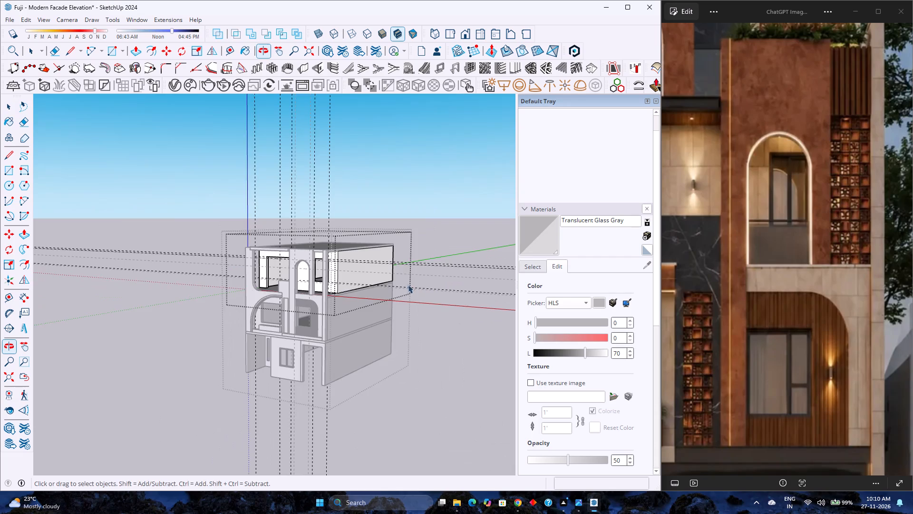
scroll(406, 282, "up", 15)
scroll(395, 280, "down", 4)
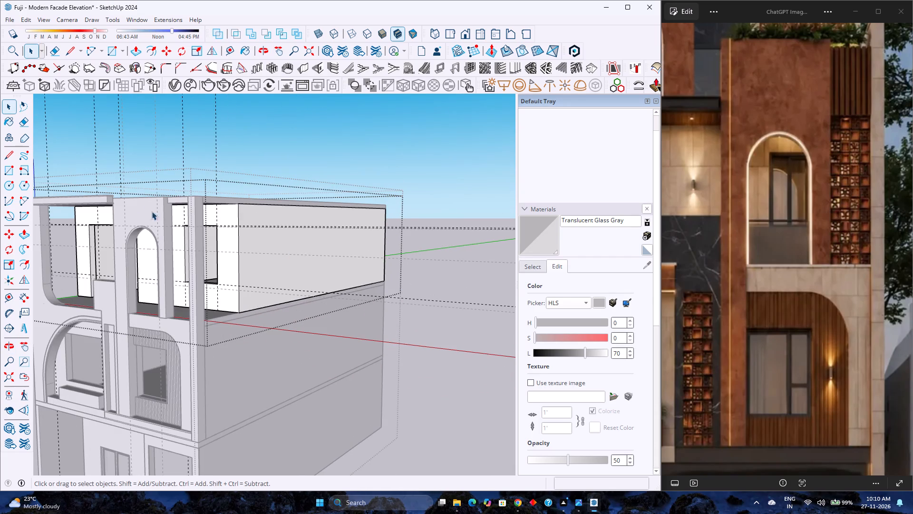
left_click(29, 17)
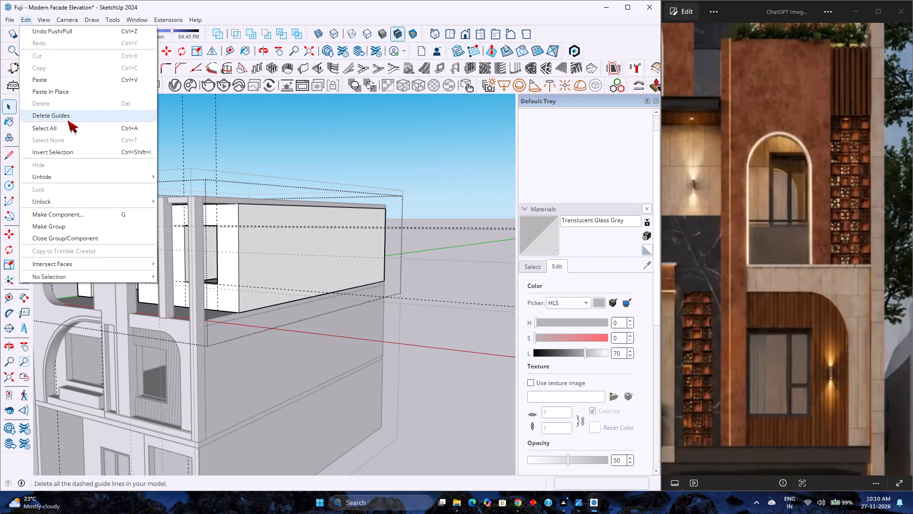
left_click(68, 117)
scroll(232, 274, "down", 9)
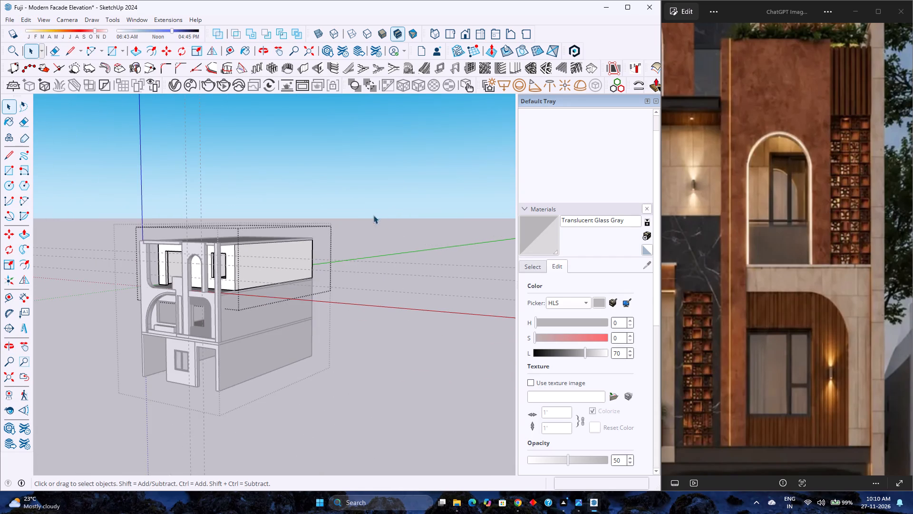
left_click(366, 213)
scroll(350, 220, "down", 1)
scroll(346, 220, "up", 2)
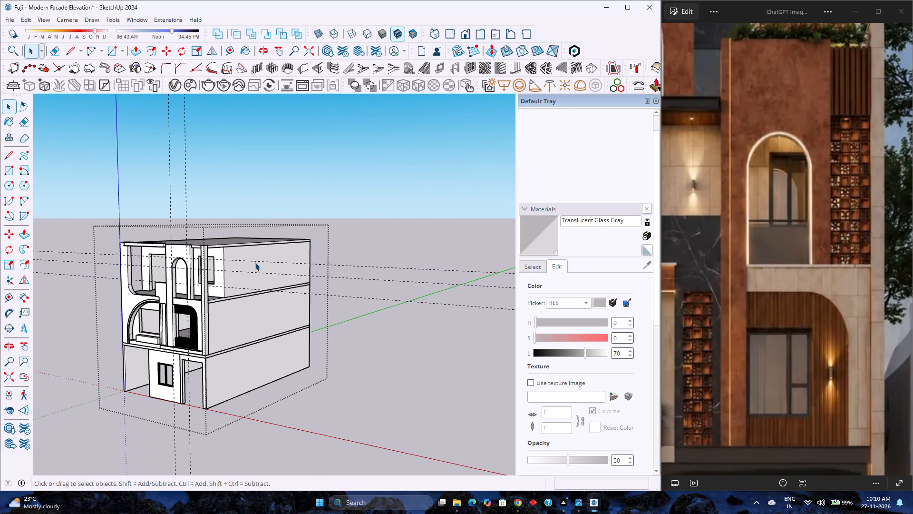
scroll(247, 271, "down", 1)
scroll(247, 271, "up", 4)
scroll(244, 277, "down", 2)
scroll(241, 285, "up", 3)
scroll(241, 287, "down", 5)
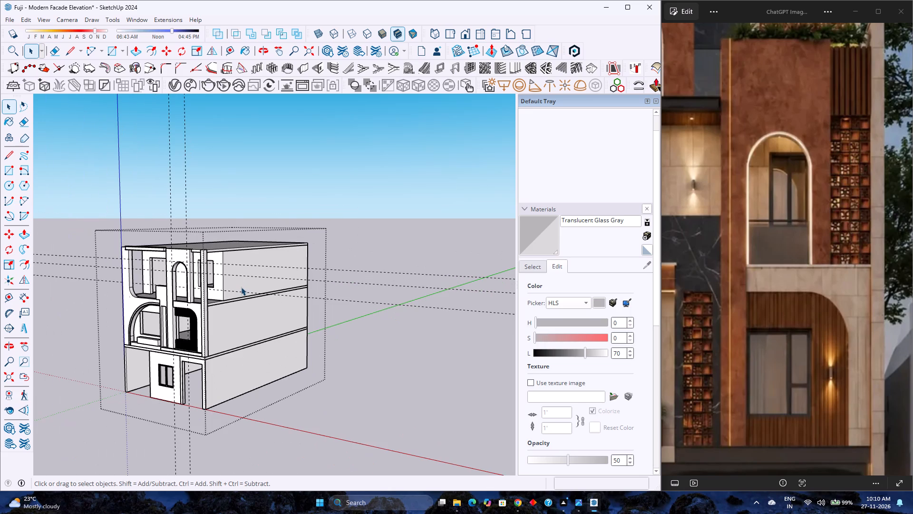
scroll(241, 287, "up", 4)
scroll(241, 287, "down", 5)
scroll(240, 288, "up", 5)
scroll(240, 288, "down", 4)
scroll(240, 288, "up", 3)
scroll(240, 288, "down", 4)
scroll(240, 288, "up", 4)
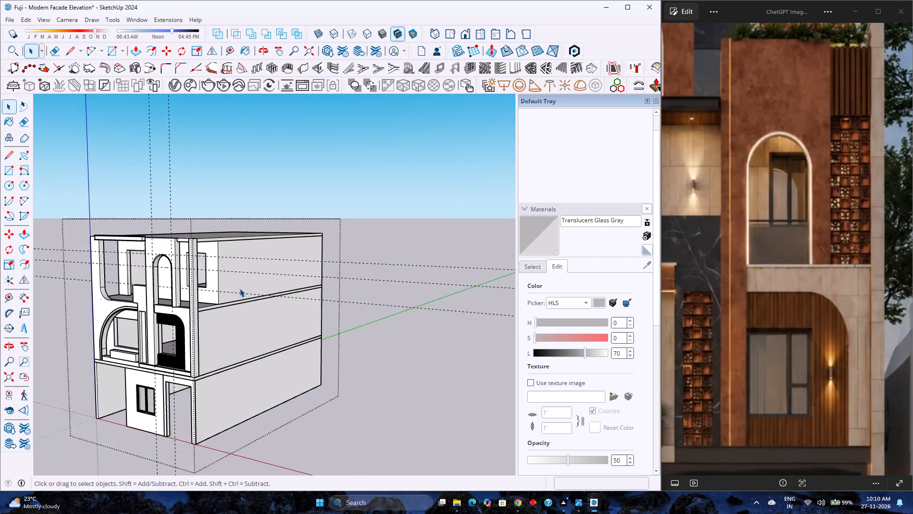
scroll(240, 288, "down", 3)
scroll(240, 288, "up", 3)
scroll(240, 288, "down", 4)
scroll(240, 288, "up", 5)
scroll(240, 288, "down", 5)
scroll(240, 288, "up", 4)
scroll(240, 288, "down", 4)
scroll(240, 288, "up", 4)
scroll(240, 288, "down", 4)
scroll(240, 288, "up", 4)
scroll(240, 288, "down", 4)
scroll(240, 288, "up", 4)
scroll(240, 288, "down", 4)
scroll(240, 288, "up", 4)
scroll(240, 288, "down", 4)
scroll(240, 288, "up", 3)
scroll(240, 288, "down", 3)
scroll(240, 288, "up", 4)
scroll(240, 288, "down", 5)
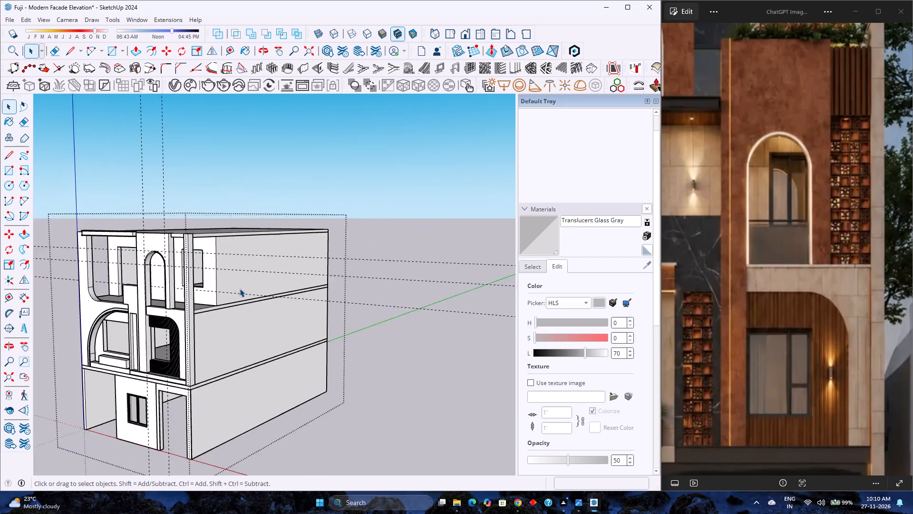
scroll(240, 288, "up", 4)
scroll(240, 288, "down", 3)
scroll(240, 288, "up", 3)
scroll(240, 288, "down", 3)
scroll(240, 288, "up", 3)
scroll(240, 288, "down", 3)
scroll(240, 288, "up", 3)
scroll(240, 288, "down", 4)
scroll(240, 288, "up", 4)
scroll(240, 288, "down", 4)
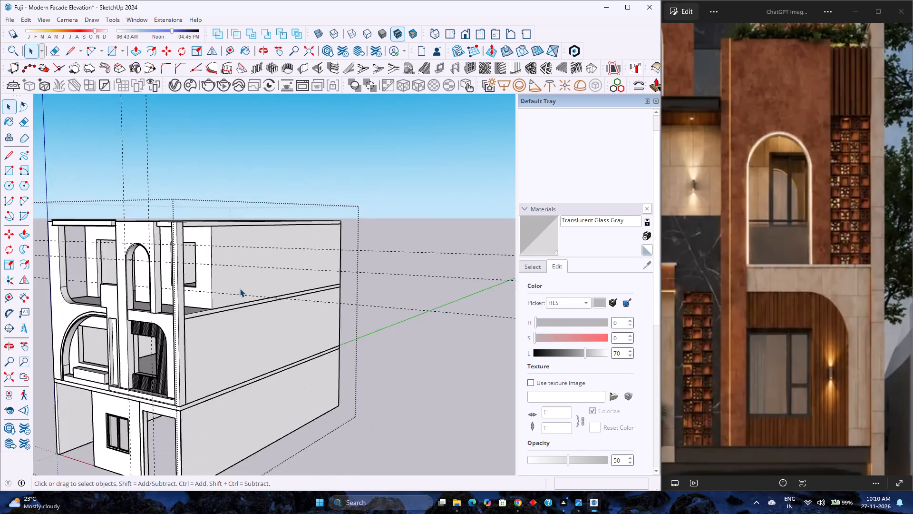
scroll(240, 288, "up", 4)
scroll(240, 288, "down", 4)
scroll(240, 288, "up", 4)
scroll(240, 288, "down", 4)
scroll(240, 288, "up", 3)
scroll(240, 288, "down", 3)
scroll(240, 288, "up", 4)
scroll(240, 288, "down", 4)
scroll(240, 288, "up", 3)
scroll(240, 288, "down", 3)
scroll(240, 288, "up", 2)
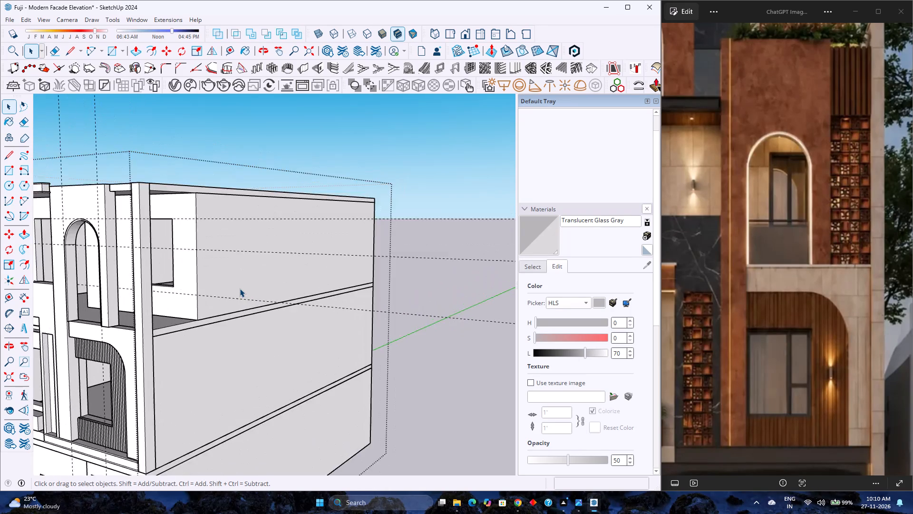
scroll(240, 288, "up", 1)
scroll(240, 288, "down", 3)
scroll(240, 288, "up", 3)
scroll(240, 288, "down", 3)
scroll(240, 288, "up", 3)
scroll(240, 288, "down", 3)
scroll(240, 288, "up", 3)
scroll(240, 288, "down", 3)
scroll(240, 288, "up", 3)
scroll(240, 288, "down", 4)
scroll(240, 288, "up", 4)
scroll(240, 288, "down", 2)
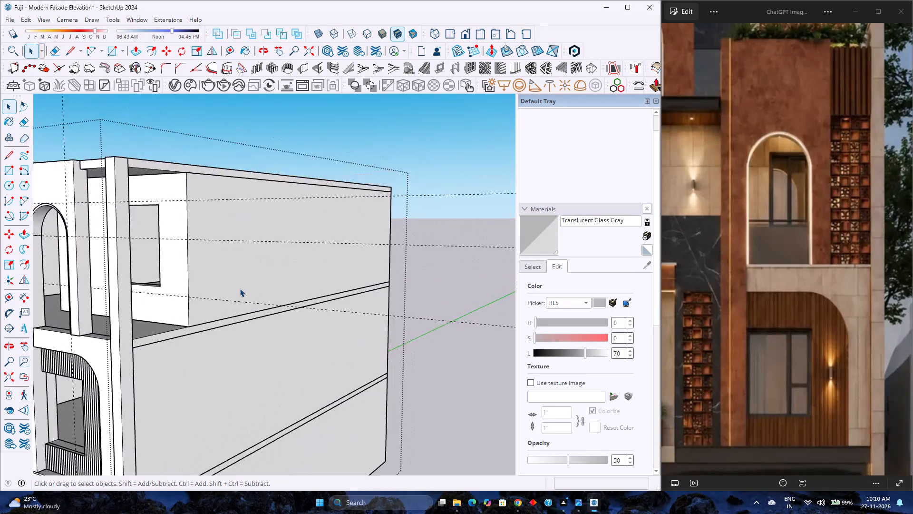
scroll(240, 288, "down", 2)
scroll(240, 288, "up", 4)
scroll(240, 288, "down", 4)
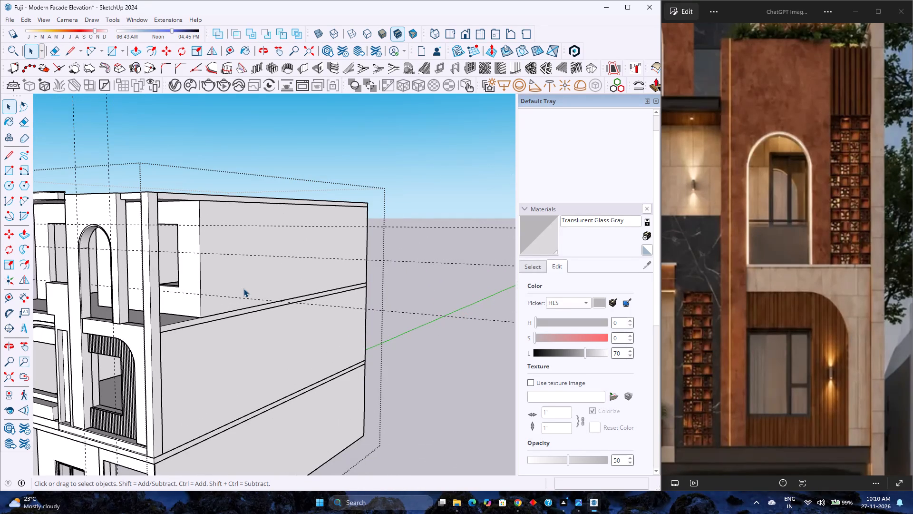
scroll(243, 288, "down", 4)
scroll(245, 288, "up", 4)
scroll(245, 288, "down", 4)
Show the whole facade in the standard front view.
middle_click_drag(246, 289, 422, 284)
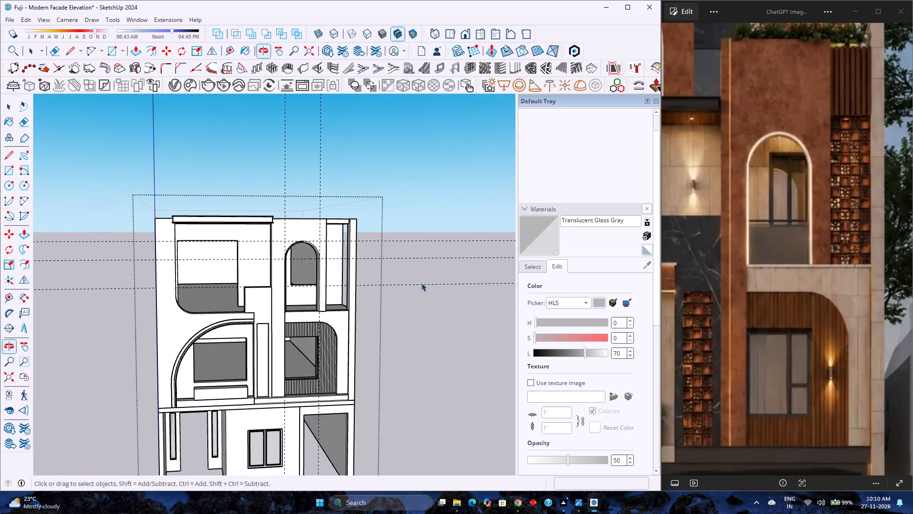
scroll(421, 283, "down", 3)
left_click(12, 378)
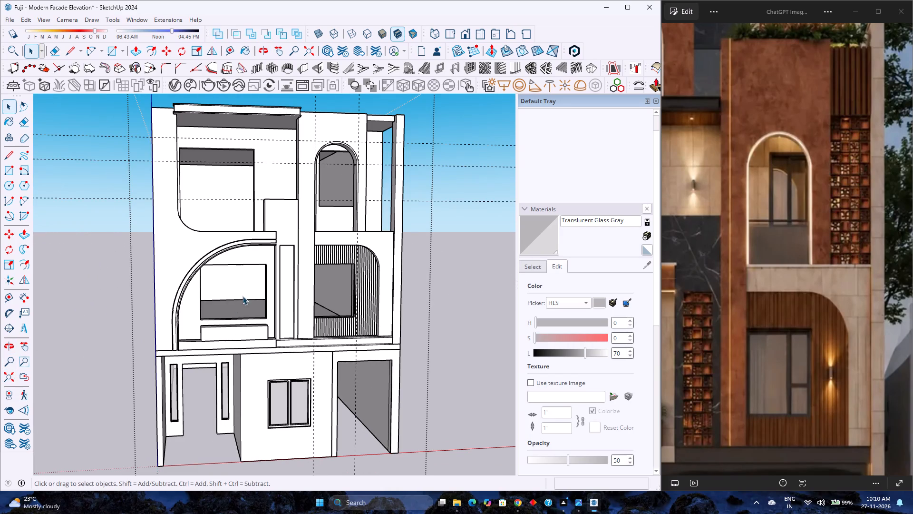
left_click(466, 36)
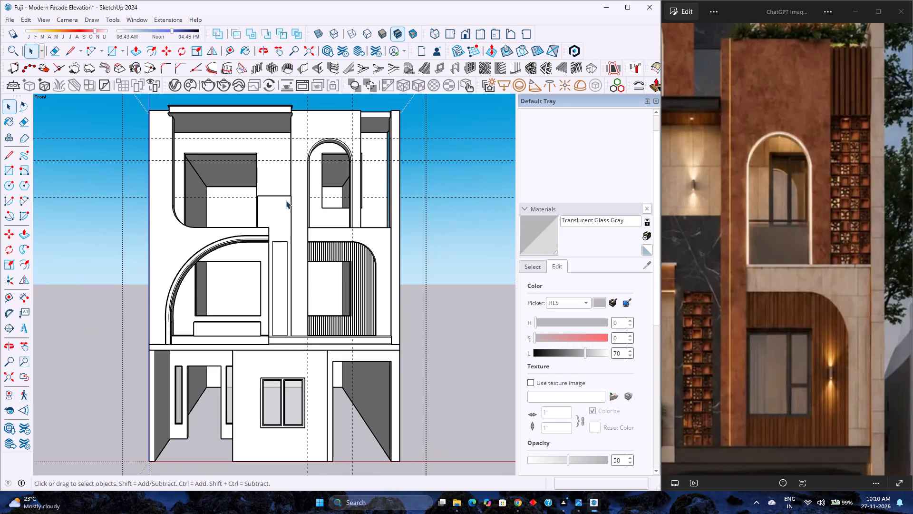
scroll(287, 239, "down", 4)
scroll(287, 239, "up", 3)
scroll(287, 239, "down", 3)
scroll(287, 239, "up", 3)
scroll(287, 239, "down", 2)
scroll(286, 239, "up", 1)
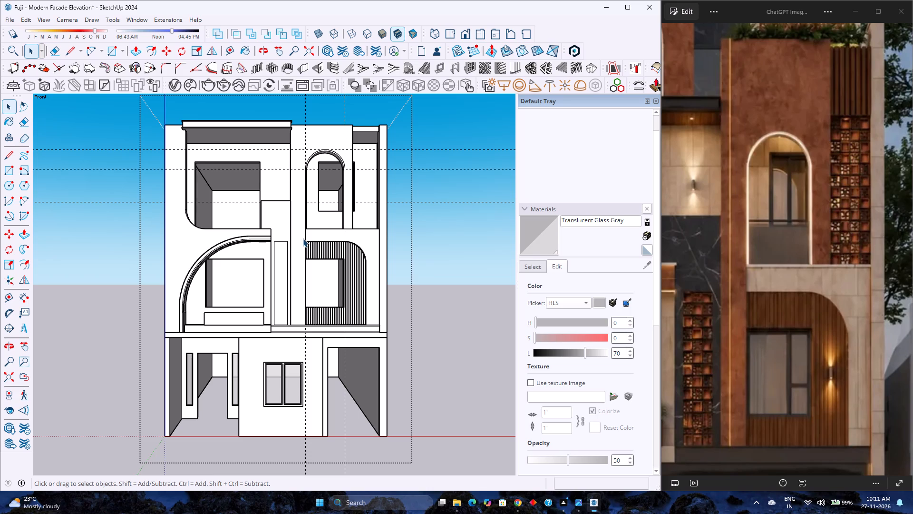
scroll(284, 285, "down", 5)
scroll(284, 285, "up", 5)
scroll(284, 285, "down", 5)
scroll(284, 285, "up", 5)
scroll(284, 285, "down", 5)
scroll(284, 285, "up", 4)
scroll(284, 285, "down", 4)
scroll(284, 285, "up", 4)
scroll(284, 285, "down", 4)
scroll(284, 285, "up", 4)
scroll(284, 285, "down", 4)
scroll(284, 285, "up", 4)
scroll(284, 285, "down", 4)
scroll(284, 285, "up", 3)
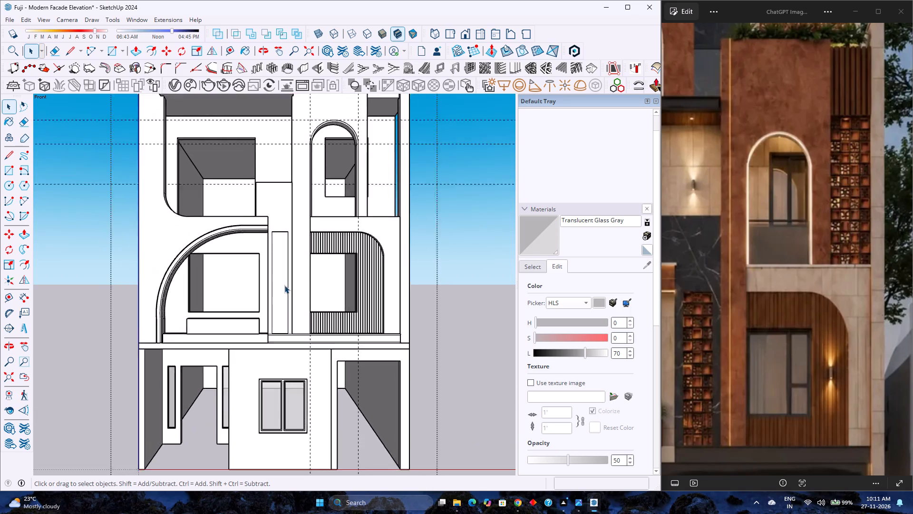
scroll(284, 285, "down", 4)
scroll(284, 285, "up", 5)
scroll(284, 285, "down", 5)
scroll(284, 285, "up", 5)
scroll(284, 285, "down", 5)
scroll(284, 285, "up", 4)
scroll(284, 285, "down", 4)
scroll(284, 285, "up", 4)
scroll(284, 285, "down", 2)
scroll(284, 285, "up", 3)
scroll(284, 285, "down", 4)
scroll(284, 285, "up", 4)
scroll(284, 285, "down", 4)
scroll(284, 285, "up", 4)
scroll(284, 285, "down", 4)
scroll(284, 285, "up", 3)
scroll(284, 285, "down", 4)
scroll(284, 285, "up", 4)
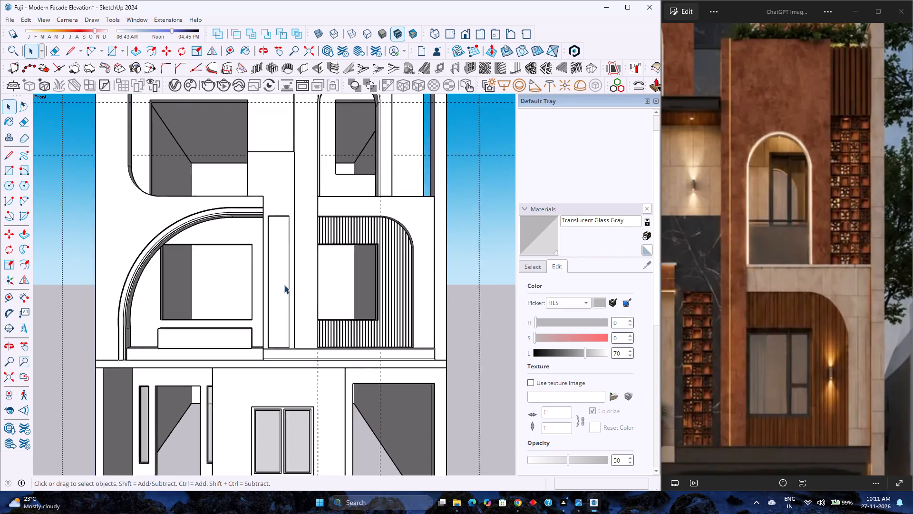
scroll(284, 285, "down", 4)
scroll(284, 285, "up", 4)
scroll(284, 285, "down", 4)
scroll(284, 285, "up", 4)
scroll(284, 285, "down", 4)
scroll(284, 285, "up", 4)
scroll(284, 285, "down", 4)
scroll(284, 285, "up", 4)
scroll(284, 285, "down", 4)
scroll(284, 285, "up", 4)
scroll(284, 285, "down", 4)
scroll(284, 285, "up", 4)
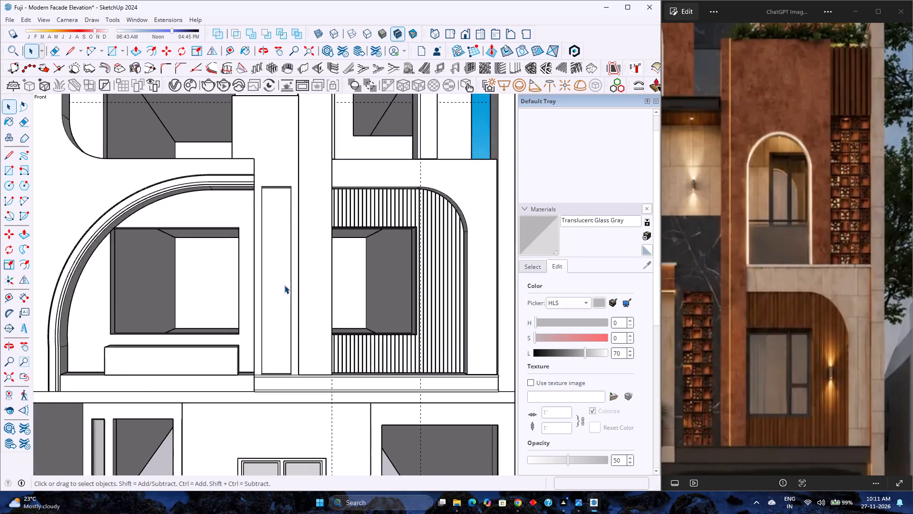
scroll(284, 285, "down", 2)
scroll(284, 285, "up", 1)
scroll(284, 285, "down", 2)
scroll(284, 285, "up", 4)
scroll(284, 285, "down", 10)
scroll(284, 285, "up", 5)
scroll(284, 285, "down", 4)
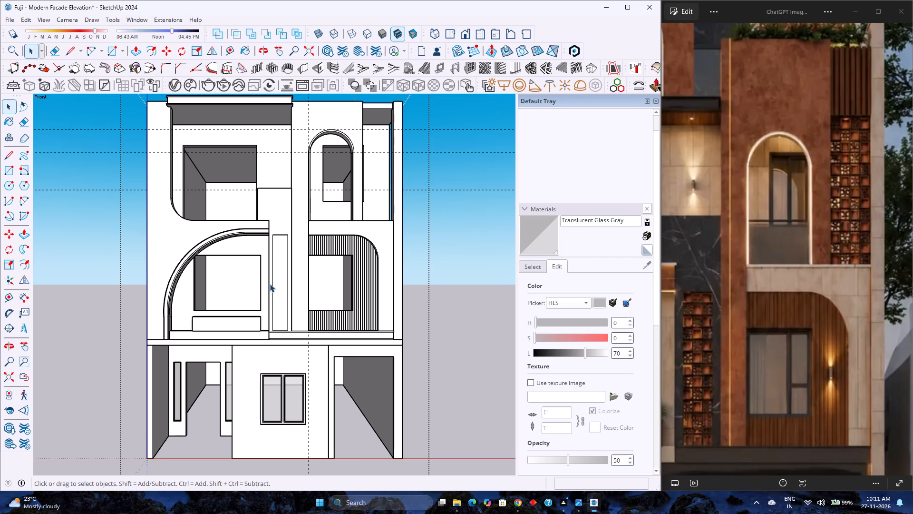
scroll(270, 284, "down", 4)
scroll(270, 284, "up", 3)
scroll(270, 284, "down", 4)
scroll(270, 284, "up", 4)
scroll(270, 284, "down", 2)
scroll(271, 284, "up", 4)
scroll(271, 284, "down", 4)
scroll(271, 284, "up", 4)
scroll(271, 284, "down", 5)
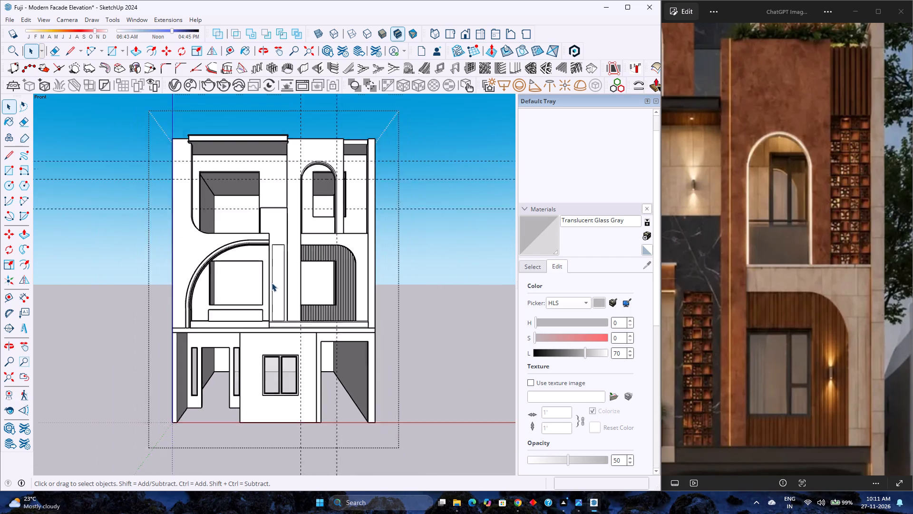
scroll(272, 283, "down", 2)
Place a horizontal guide 10" above the top of the top floor's arch.
middle_click_drag(286, 245, 301, 288)
scroll(290, 236, "up", 3)
scroll(290, 236, "down", 1)
middle_click_drag(312, 240, 299, 247)
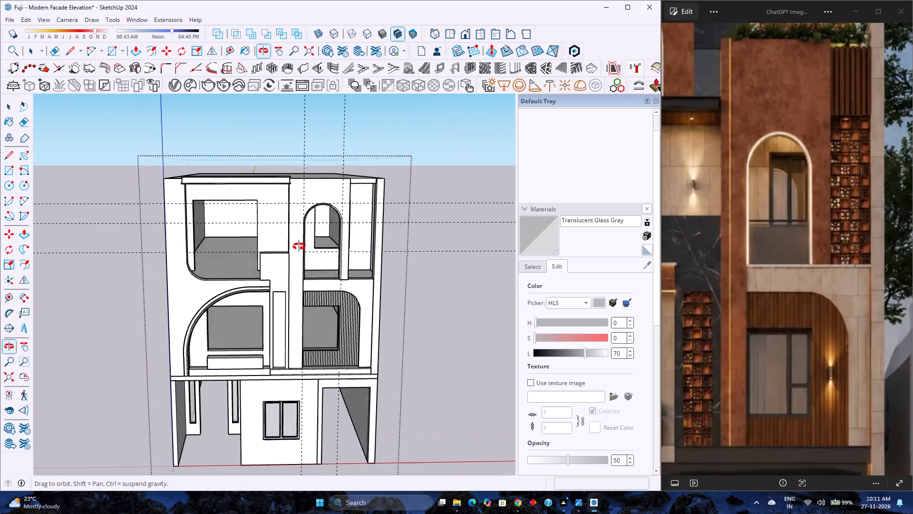
middle_click_drag(299, 247, 283, 235)
scroll(282, 235, "up", 1)
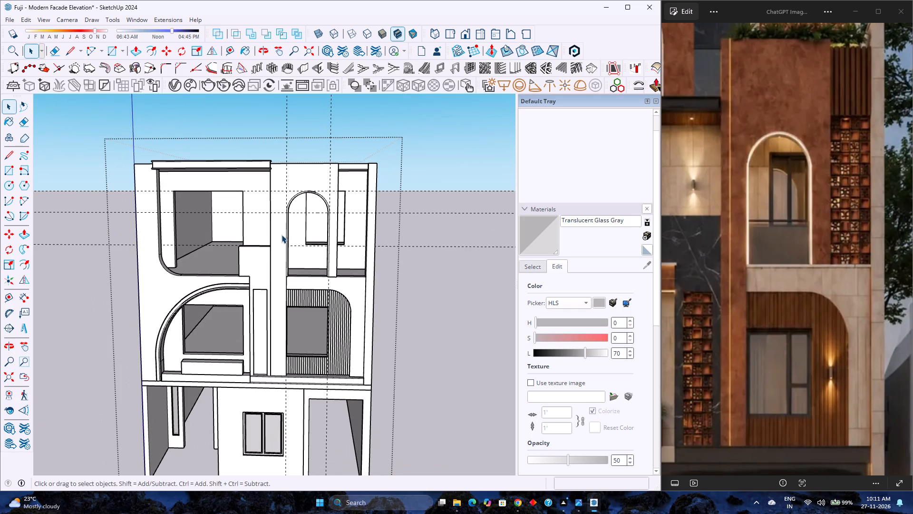
scroll(332, 182, "up", 8)
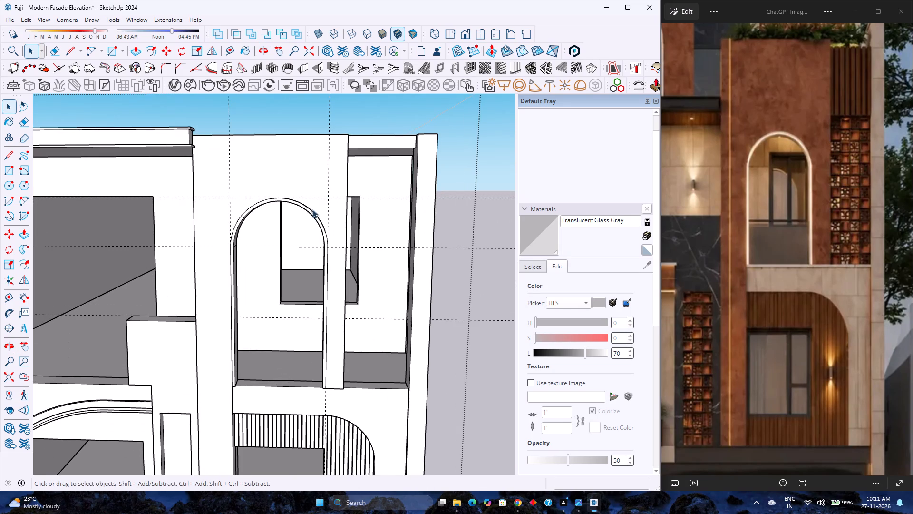
left_click(233, 47)
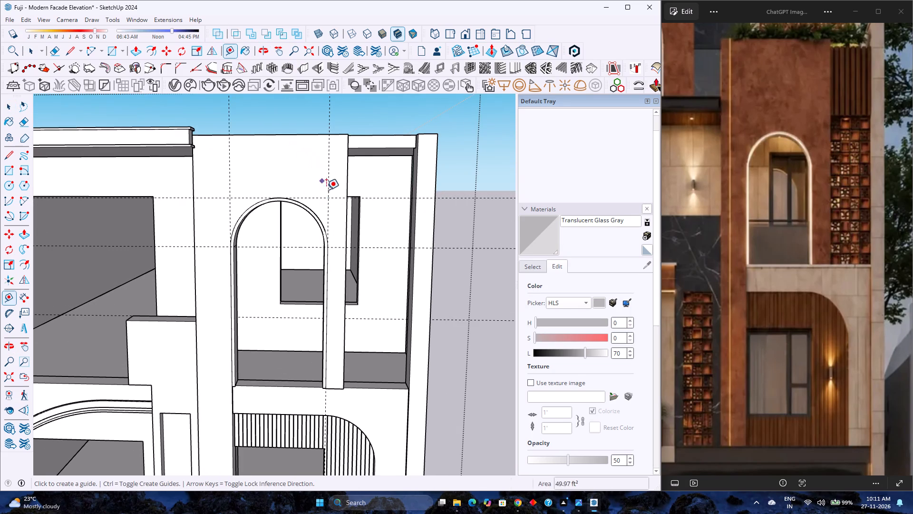
left_click(320, 198)
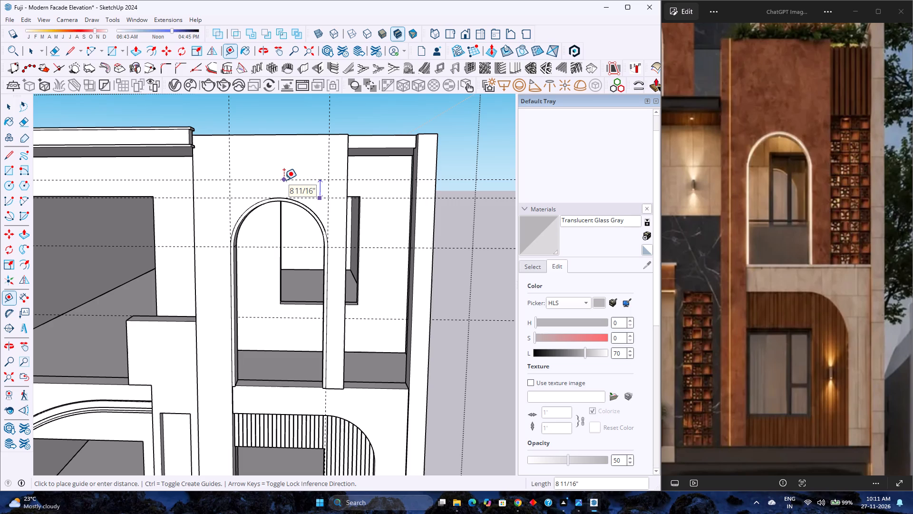
type("10")
key("Return")
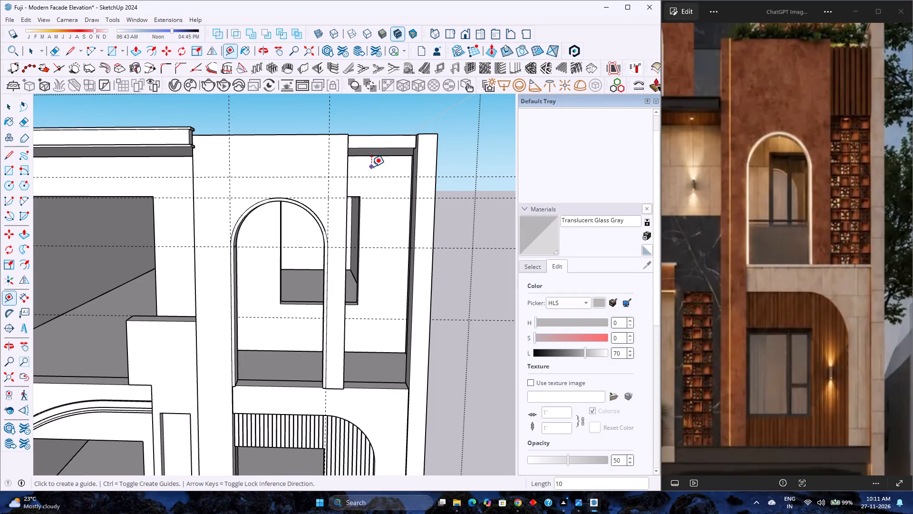
key("space")
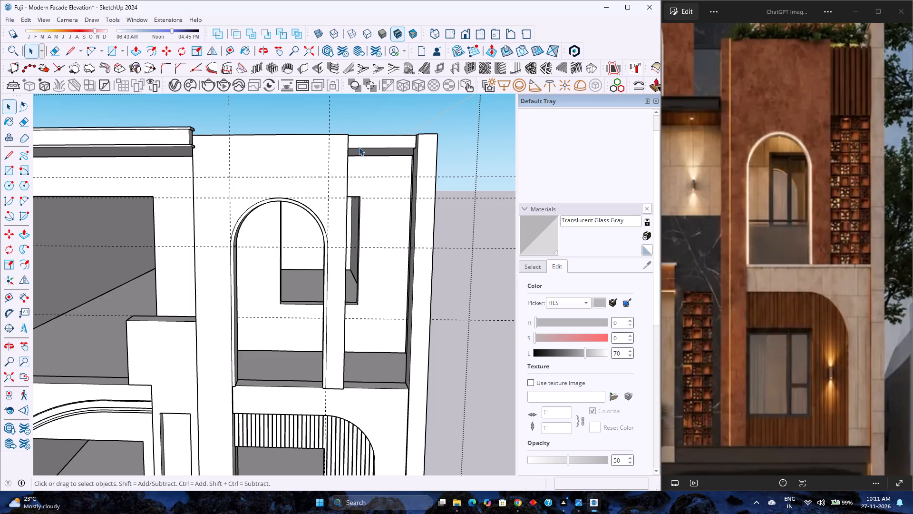
Inside the upper facade's group, draw a 2'9" by 1'8" rectangle at the roof edge between the arch panel and the end pillar.
double_click(341, 160)
scroll(341, 160, "up", 3)
left_click(341, 160)
double_click(341, 160)
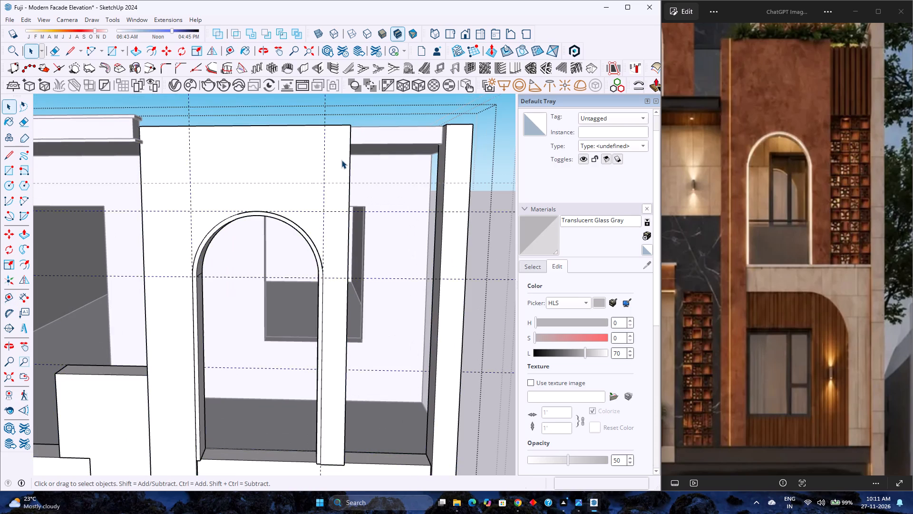
scroll(341, 160, "up", 2)
double_click(341, 160)
scroll(341, 160, "down", 6)
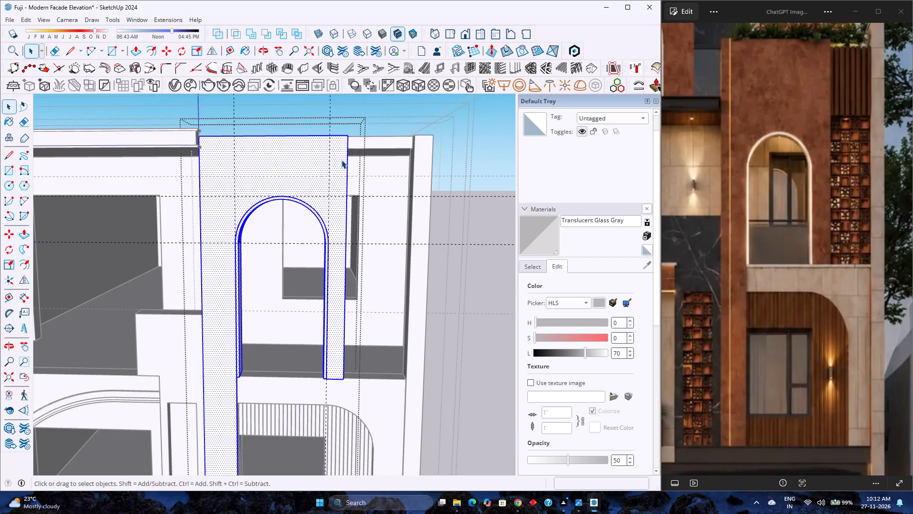
key("Escape")
left_click(341, 160)
scroll(341, 160, "down", 5)
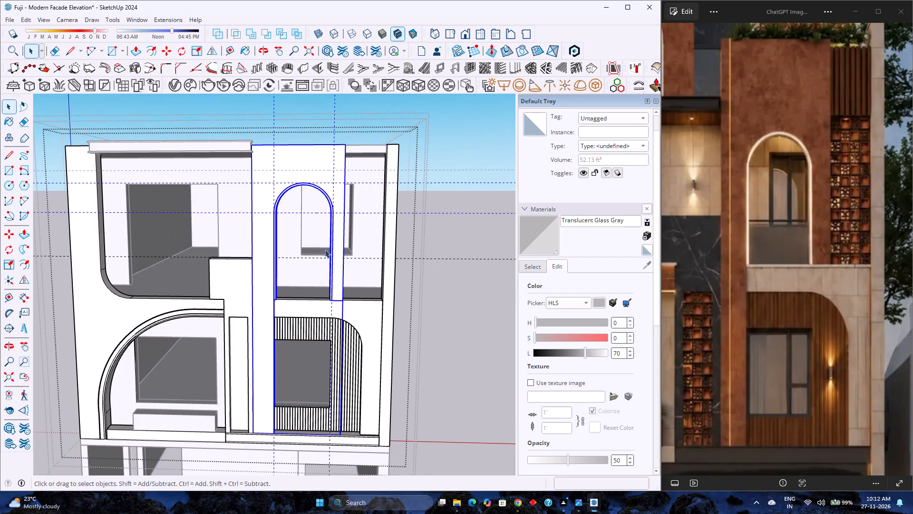
left_click(367, 316)
scroll(354, 266, "down", 2)
middle_click_drag(353, 263, 351, 315)
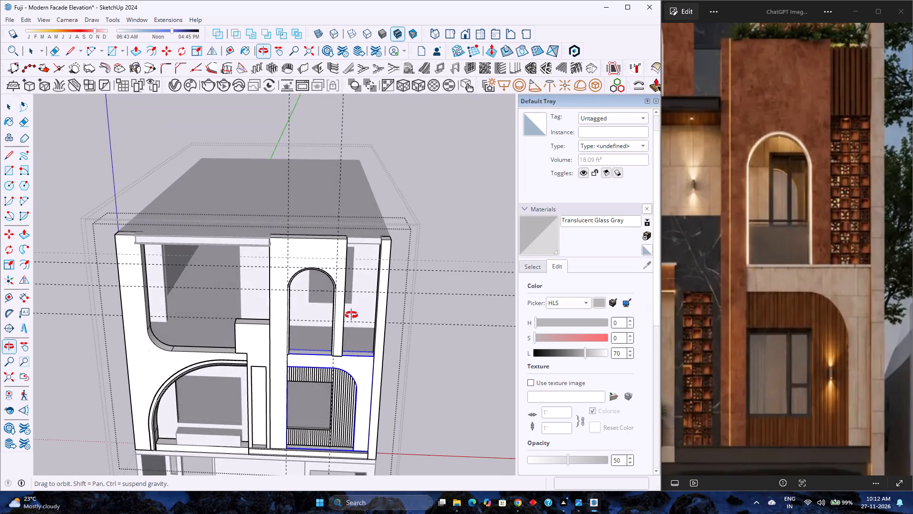
middle_click_drag(351, 315, 351, 316)
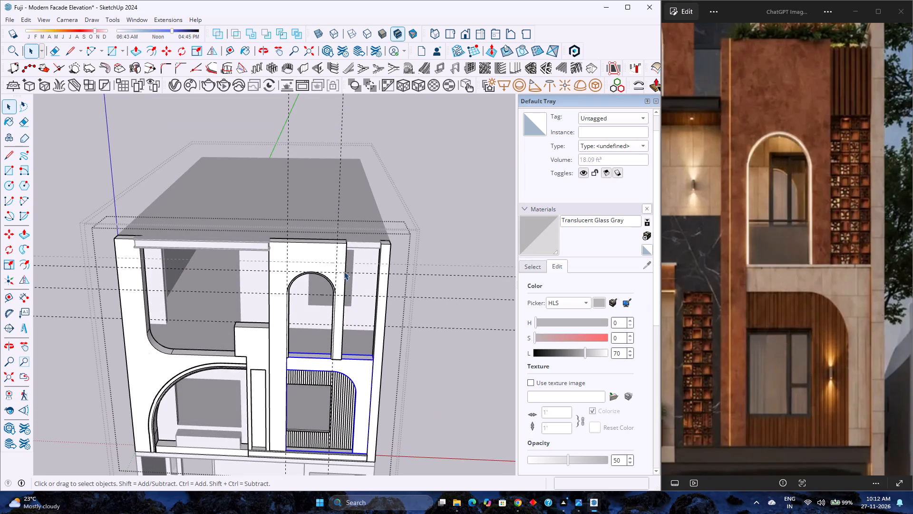
scroll(382, 268, "up", 4)
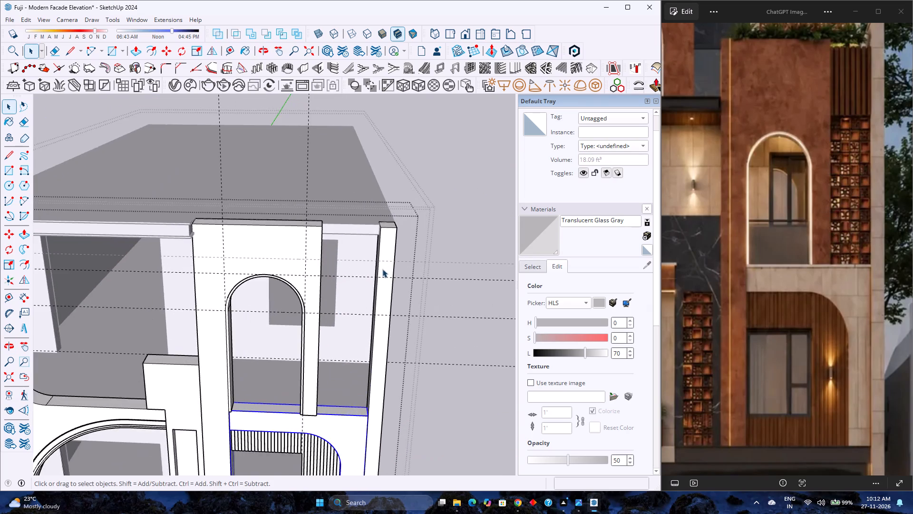
scroll(382, 269, "up", 3)
middle_click(381, 269)
middle_click_drag(381, 269, 374, 255)
scroll(374, 255, "down", 4)
scroll(257, 259, "up", 4)
middle_click_drag(261, 268, 263, 245)
middle_click(263, 245)
scroll(247, 135, "up", 4)
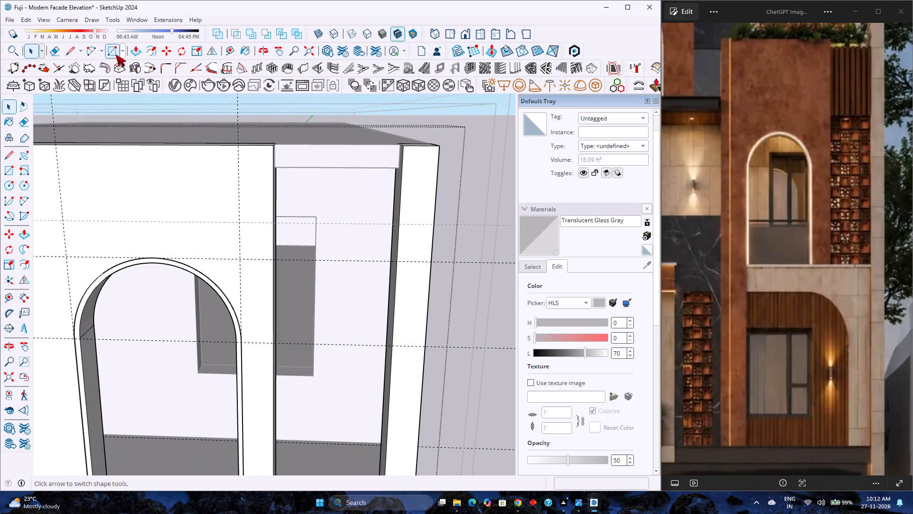
left_click(114, 54)
left_click(273, 147)
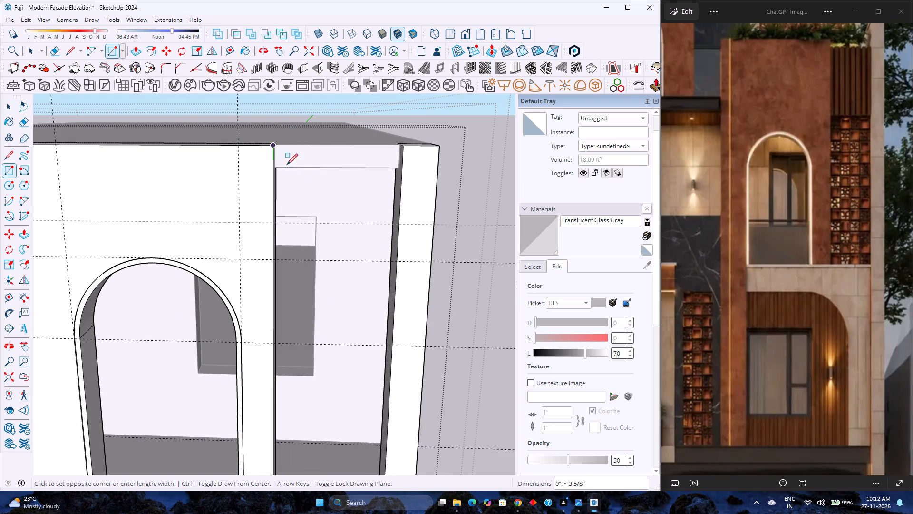
left_click(399, 223)
scroll(384, 212, "up", 1)
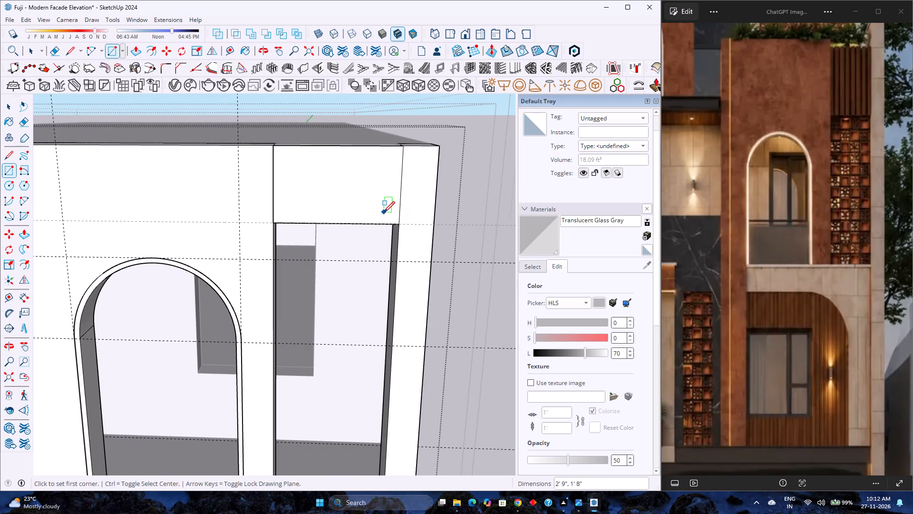
Make the new rectangle between the arch panel and the end pillar into its own group.
middle_click_drag(380, 213, 246, 306)
middle_click(246, 306)
scroll(265, 280, "down", 5)
scroll(327, 250, "up", 5)
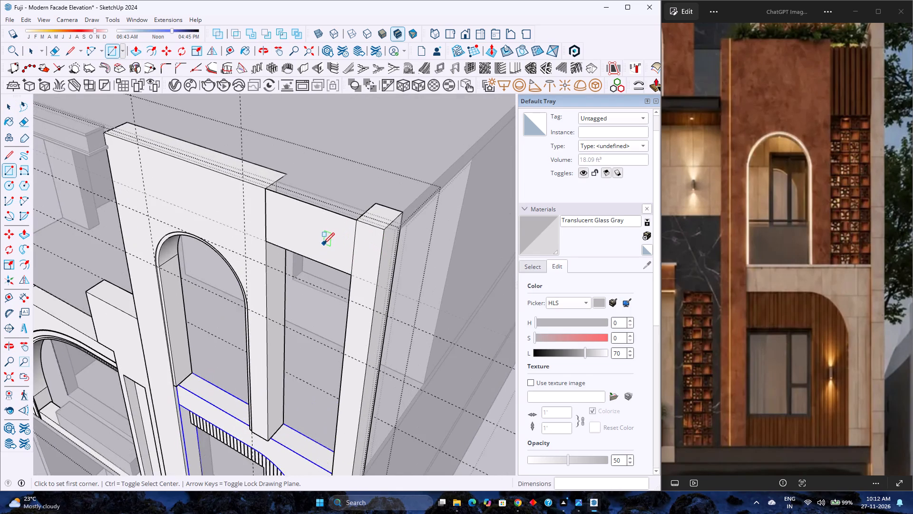
scroll(323, 244, "up", 2)
key("space")
scroll(310, 227, "up", 3)
double_click(309, 227)
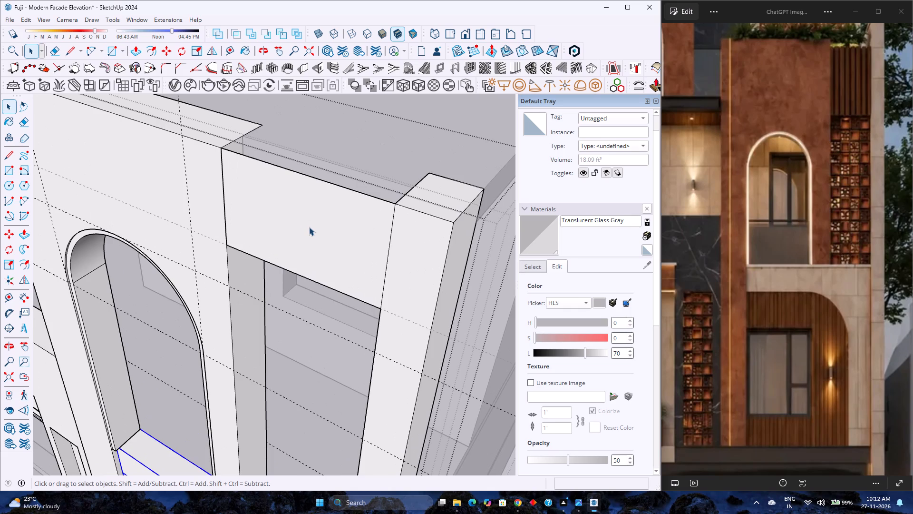
right_click(309, 227)
left_click(338, 316)
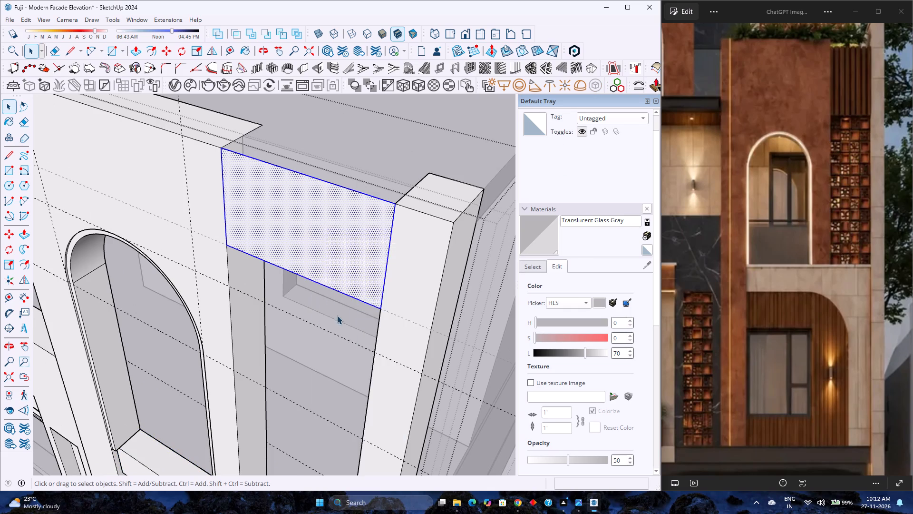
Extrude the grouped rectangle 6" back toward the house and close its group.
double_click(322, 237)
key("p")
left_click(322, 233)
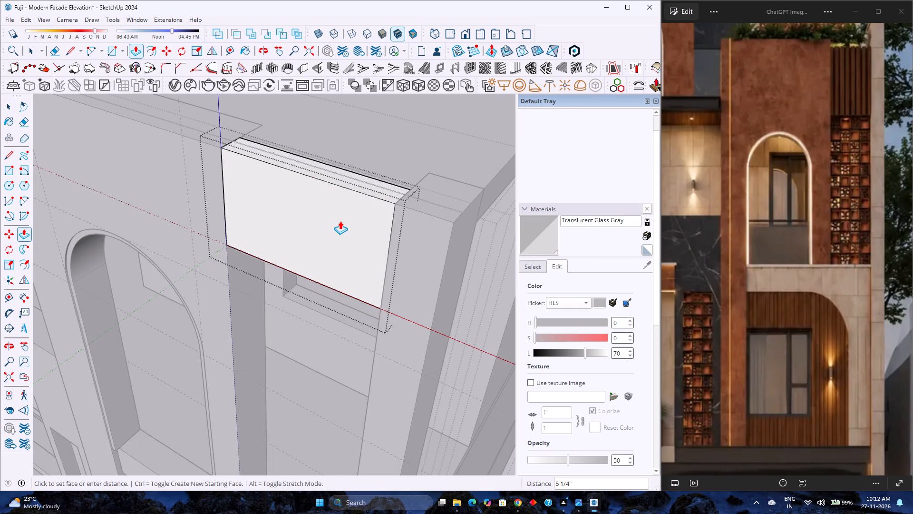
scroll(340, 221, "down", 1)
middle_click_drag(340, 221, 281, 298)
middle_click(281, 298)
scroll(279, 280, "down", 5)
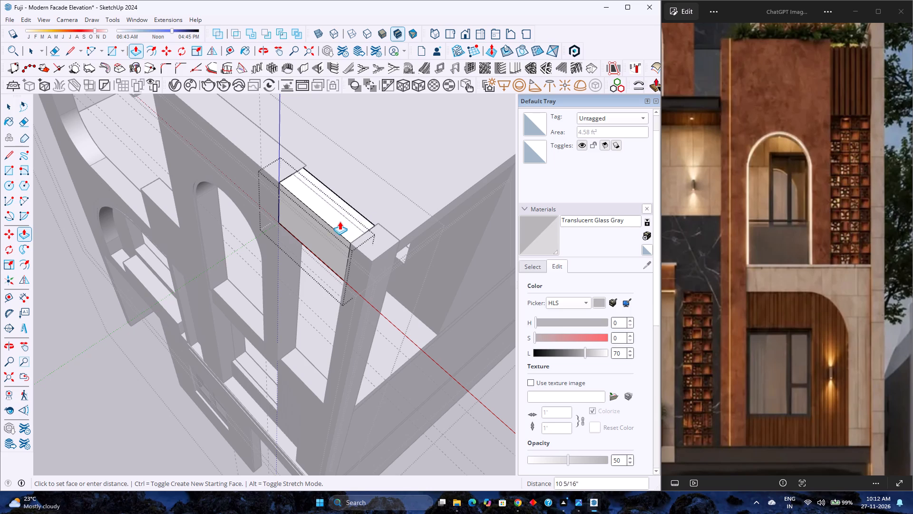
key("3")
key("Return")
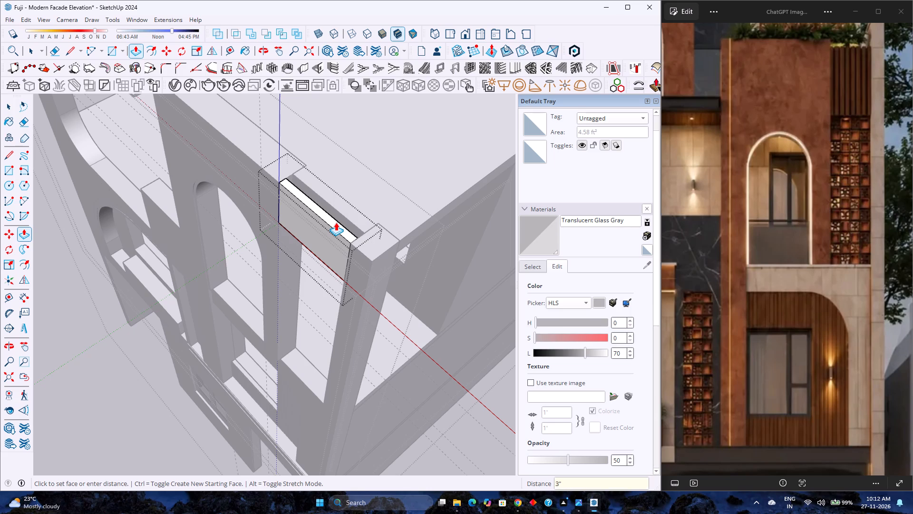
key("6")
key("Return")
scroll(336, 222, "down", 4)
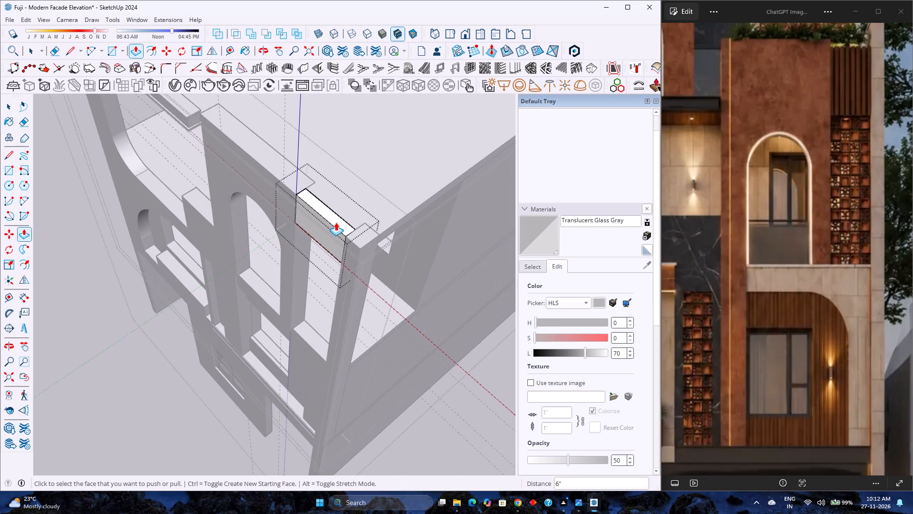
key("space")
scroll(336, 222, "down", 3)
key("Escape")
Examine the upper facade and the new lintel panel beside the arch from several angles.
scroll(336, 223, "down", 3)
middle_click_drag(336, 241, 371, 136)
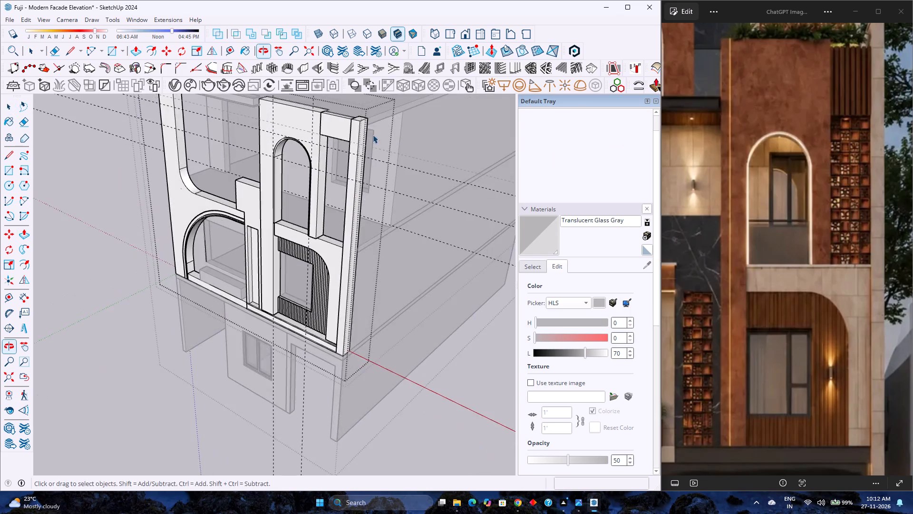
scroll(373, 134, "down", 3)
middle_click_drag(369, 143, 340, 275, "shift")
middle_click_drag(339, 277, 394, 178)
scroll(390, 181, "down", 3)
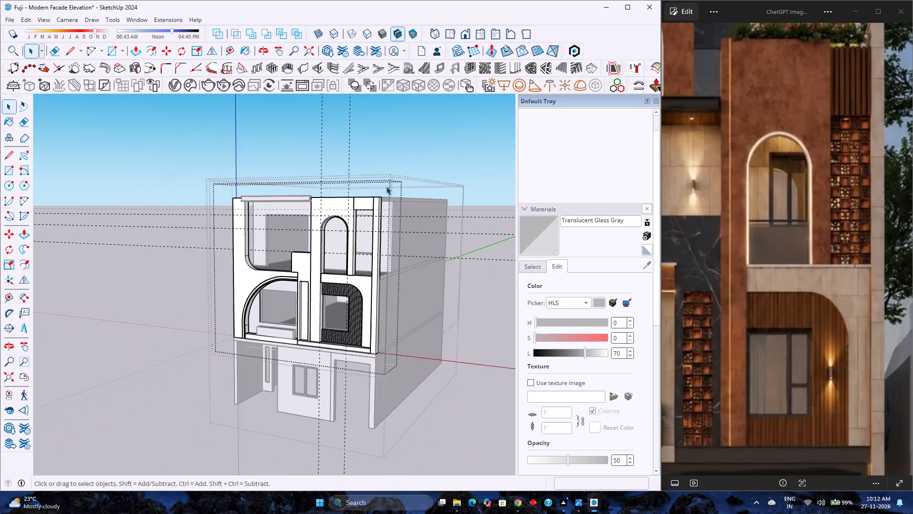
scroll(360, 230, "up", 4)
scroll(359, 234, "down", 2)
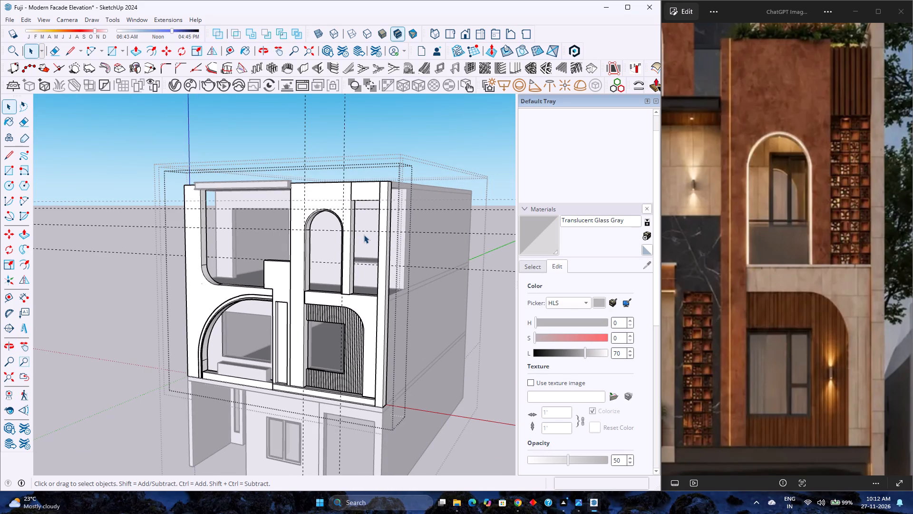
scroll(378, 262, "down", 1)
scroll(381, 262, "up", 5)
scroll(381, 262, "down", 10)
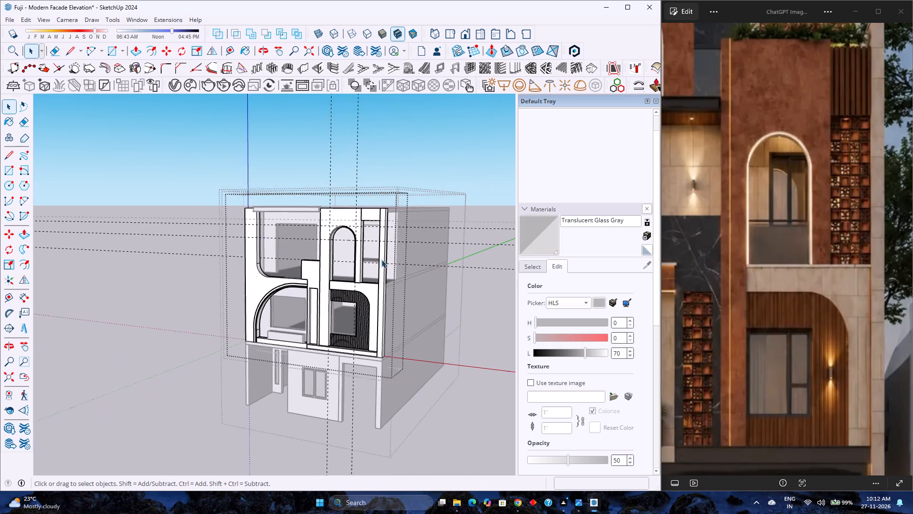
Close the upper facade's nested groups to return to the whole model.
left_click(166, 278)
scroll(167, 273, "down", 5)
scroll(167, 273, "up", 4)
scroll(167, 273, "down", 4)
left_click(163, 280)
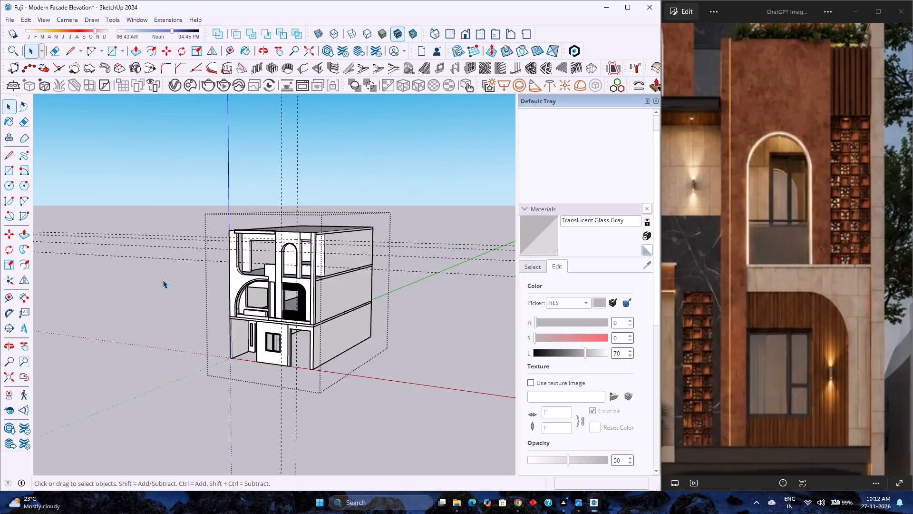
Show the whole house in the standard front view, fitted to the window.
scroll(163, 280, "down", 4)
scroll(163, 280, "up", 1)
middle_click_drag(163, 280, 304, 270)
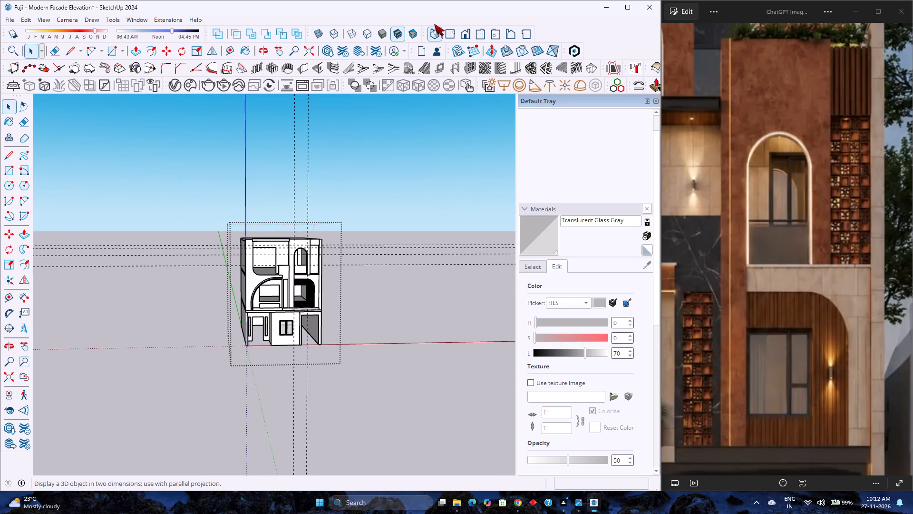
left_click(458, 34)
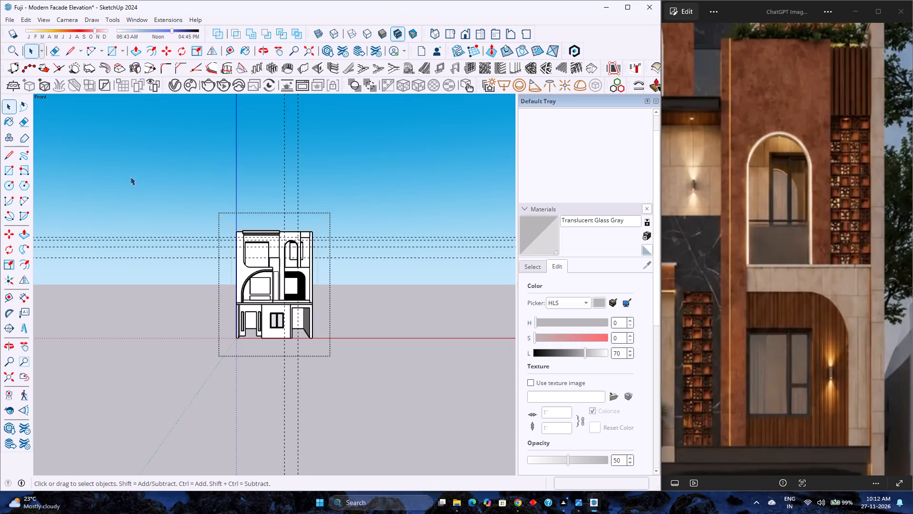
left_click(6, 381)
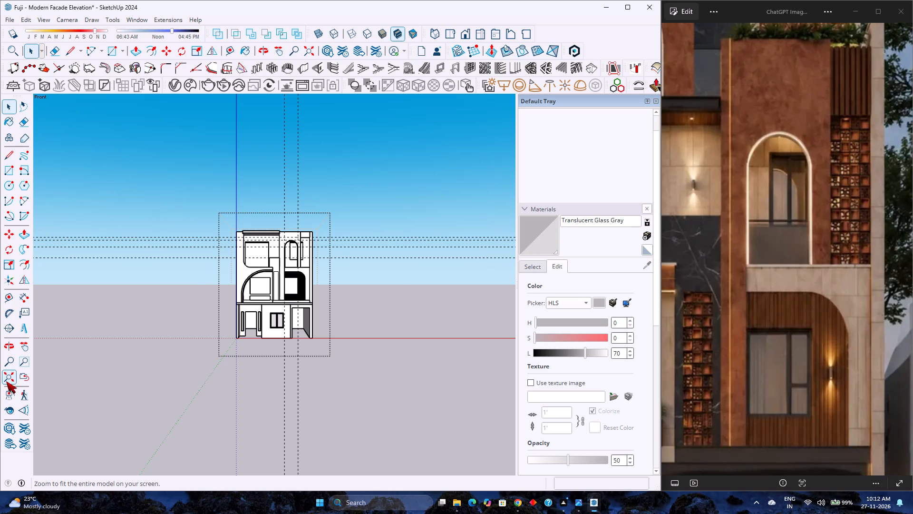
scroll(238, 316, "down", 4)
scroll(238, 316, "up", 4)
scroll(238, 316, "down", 1)
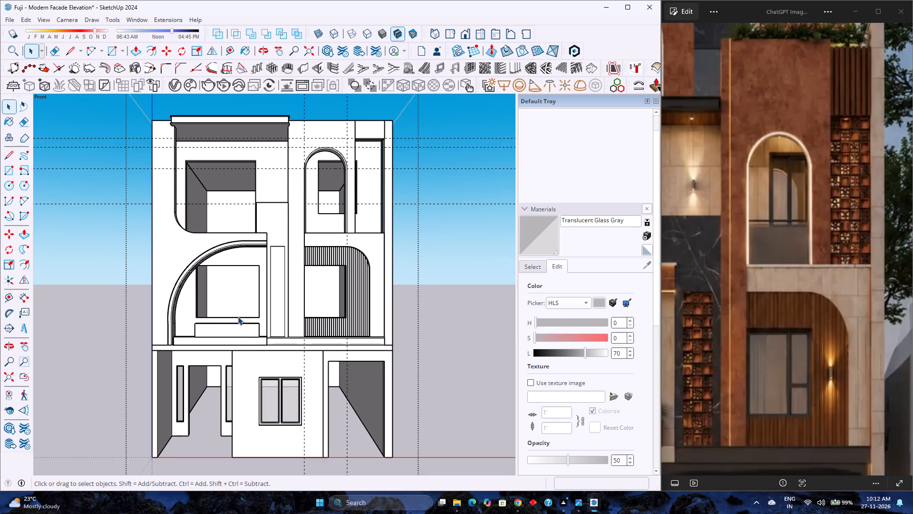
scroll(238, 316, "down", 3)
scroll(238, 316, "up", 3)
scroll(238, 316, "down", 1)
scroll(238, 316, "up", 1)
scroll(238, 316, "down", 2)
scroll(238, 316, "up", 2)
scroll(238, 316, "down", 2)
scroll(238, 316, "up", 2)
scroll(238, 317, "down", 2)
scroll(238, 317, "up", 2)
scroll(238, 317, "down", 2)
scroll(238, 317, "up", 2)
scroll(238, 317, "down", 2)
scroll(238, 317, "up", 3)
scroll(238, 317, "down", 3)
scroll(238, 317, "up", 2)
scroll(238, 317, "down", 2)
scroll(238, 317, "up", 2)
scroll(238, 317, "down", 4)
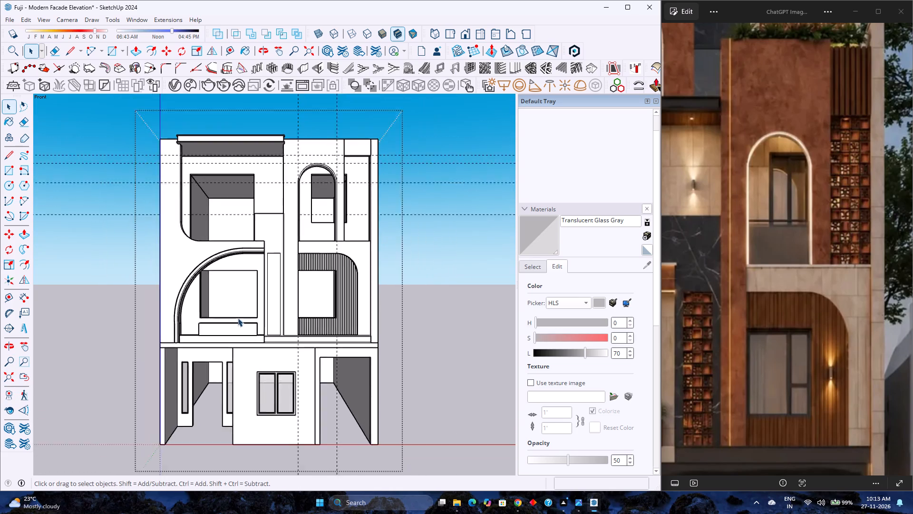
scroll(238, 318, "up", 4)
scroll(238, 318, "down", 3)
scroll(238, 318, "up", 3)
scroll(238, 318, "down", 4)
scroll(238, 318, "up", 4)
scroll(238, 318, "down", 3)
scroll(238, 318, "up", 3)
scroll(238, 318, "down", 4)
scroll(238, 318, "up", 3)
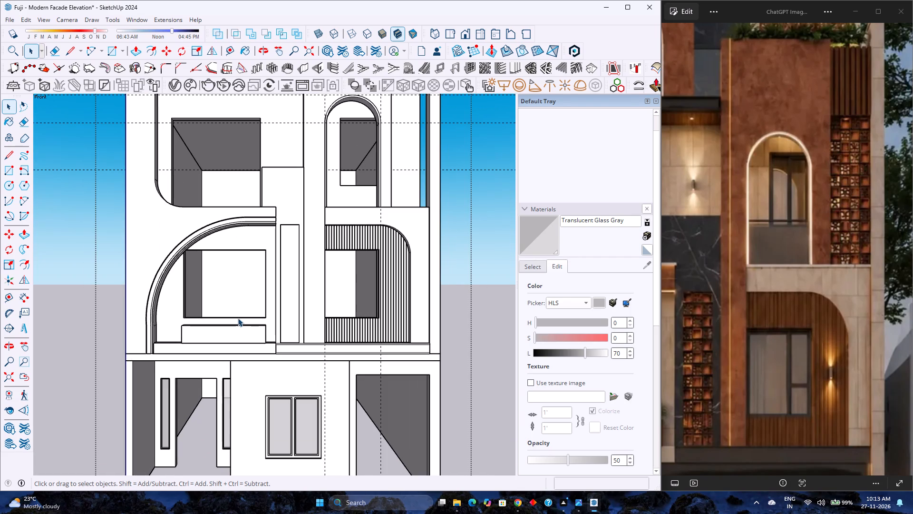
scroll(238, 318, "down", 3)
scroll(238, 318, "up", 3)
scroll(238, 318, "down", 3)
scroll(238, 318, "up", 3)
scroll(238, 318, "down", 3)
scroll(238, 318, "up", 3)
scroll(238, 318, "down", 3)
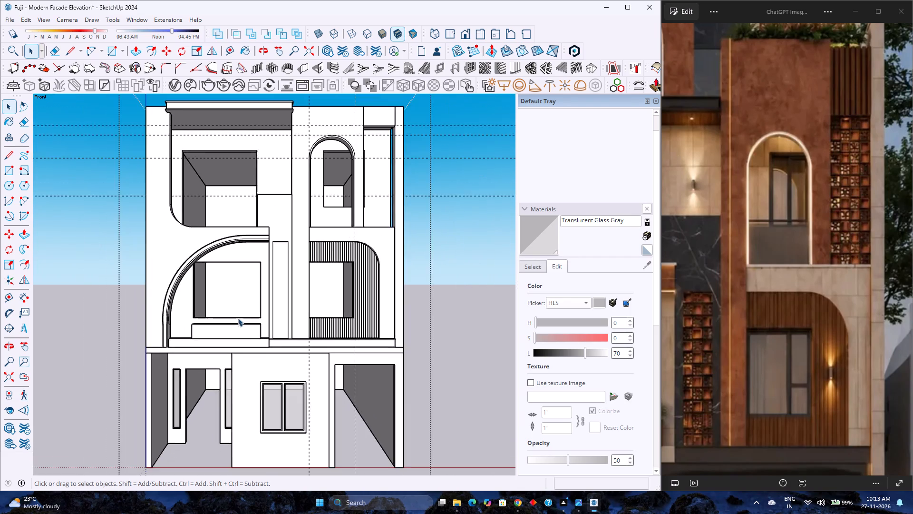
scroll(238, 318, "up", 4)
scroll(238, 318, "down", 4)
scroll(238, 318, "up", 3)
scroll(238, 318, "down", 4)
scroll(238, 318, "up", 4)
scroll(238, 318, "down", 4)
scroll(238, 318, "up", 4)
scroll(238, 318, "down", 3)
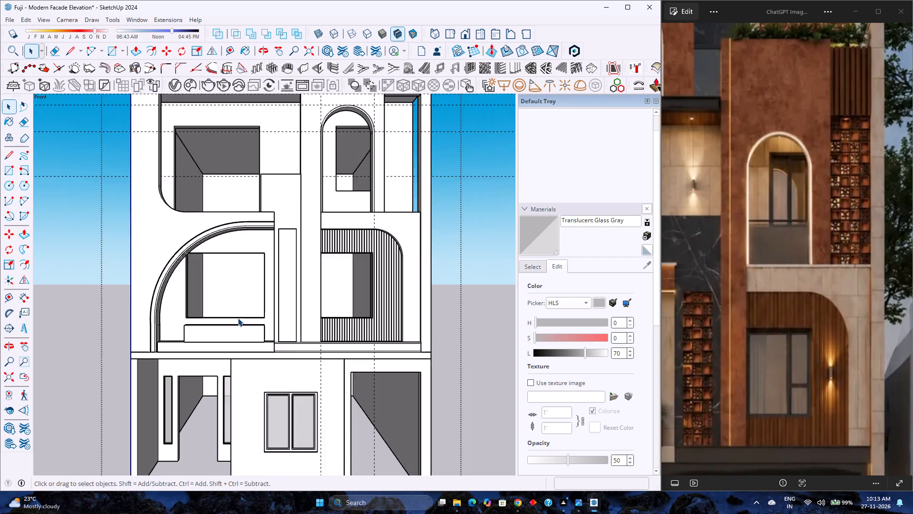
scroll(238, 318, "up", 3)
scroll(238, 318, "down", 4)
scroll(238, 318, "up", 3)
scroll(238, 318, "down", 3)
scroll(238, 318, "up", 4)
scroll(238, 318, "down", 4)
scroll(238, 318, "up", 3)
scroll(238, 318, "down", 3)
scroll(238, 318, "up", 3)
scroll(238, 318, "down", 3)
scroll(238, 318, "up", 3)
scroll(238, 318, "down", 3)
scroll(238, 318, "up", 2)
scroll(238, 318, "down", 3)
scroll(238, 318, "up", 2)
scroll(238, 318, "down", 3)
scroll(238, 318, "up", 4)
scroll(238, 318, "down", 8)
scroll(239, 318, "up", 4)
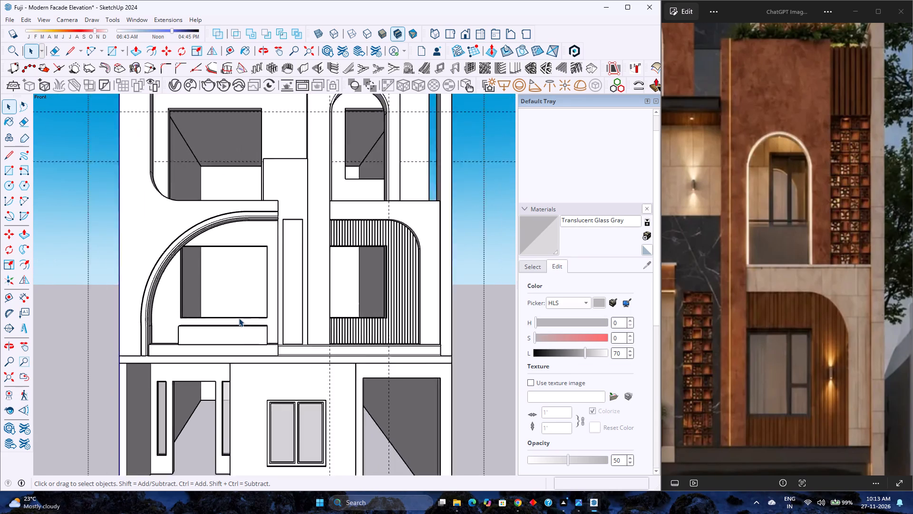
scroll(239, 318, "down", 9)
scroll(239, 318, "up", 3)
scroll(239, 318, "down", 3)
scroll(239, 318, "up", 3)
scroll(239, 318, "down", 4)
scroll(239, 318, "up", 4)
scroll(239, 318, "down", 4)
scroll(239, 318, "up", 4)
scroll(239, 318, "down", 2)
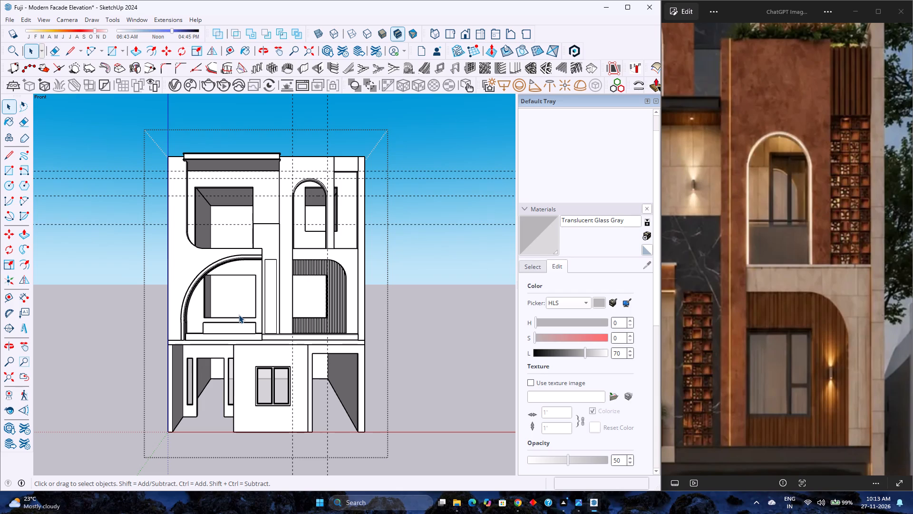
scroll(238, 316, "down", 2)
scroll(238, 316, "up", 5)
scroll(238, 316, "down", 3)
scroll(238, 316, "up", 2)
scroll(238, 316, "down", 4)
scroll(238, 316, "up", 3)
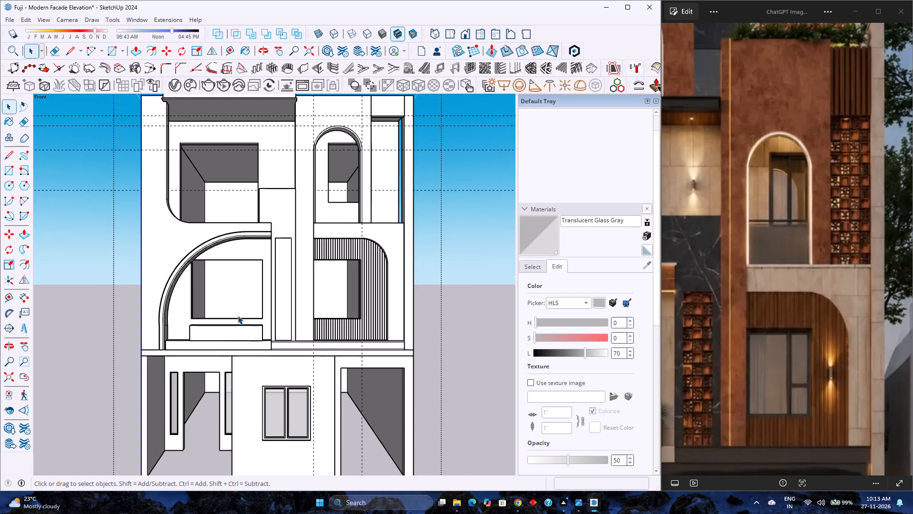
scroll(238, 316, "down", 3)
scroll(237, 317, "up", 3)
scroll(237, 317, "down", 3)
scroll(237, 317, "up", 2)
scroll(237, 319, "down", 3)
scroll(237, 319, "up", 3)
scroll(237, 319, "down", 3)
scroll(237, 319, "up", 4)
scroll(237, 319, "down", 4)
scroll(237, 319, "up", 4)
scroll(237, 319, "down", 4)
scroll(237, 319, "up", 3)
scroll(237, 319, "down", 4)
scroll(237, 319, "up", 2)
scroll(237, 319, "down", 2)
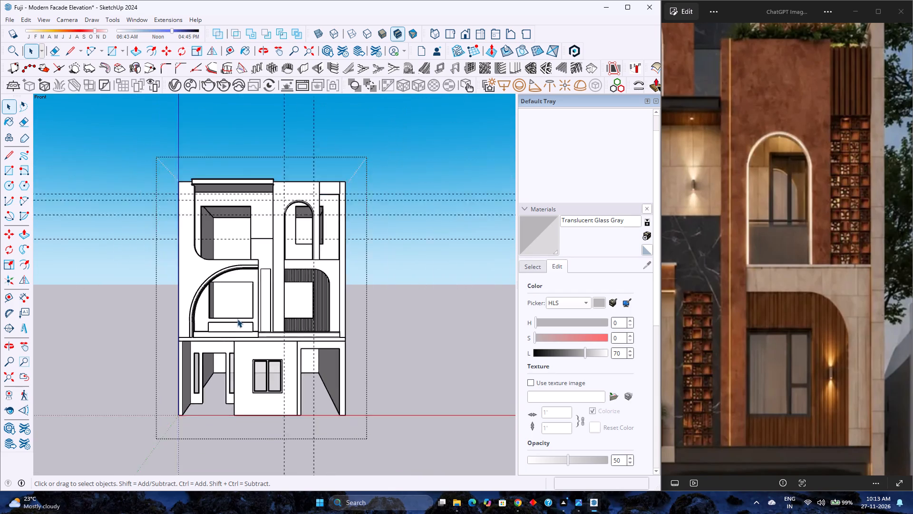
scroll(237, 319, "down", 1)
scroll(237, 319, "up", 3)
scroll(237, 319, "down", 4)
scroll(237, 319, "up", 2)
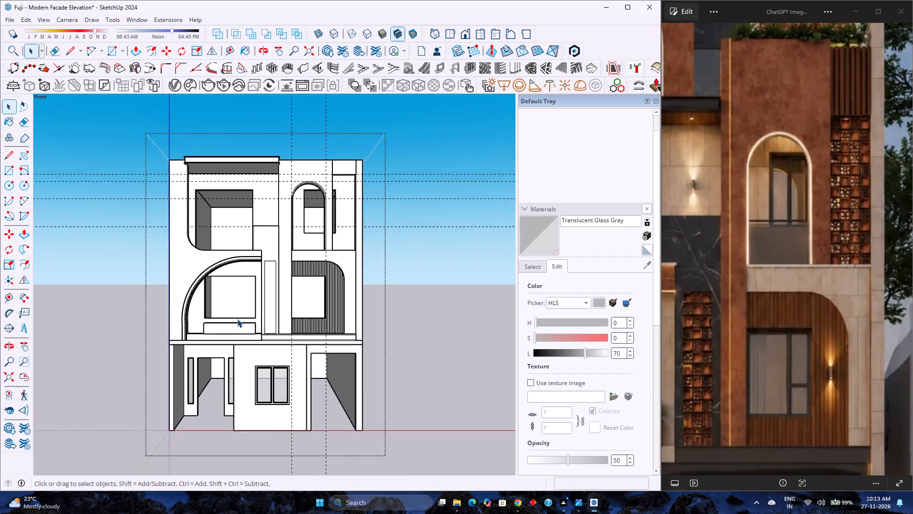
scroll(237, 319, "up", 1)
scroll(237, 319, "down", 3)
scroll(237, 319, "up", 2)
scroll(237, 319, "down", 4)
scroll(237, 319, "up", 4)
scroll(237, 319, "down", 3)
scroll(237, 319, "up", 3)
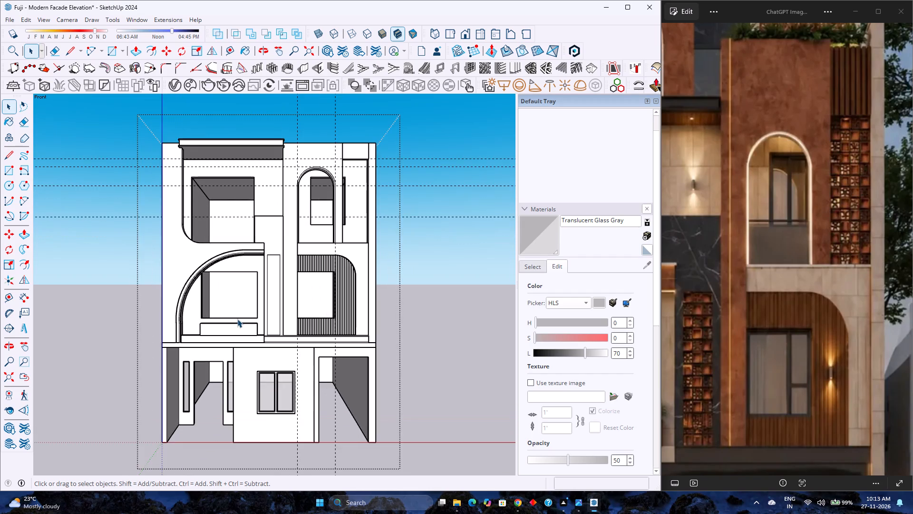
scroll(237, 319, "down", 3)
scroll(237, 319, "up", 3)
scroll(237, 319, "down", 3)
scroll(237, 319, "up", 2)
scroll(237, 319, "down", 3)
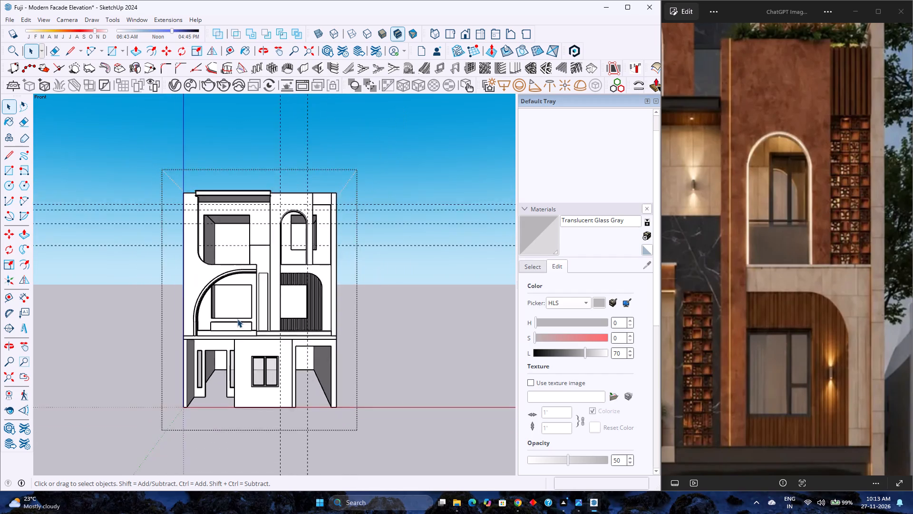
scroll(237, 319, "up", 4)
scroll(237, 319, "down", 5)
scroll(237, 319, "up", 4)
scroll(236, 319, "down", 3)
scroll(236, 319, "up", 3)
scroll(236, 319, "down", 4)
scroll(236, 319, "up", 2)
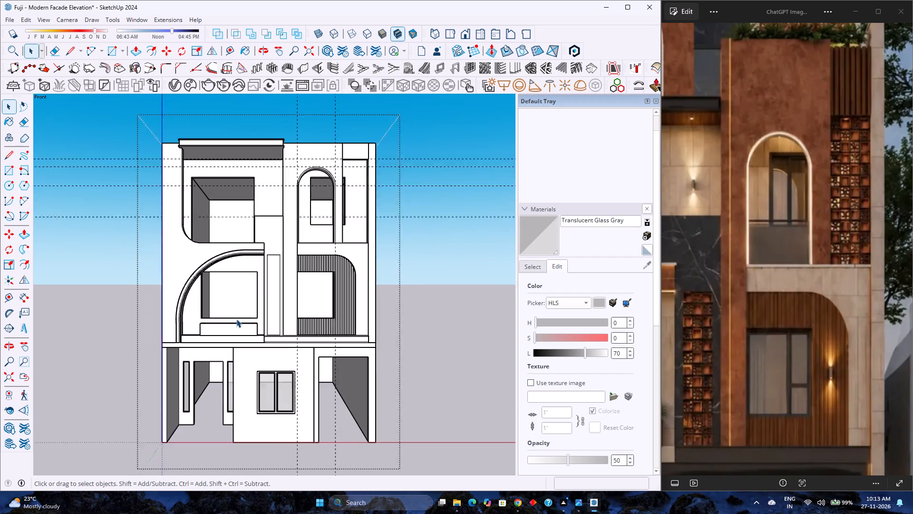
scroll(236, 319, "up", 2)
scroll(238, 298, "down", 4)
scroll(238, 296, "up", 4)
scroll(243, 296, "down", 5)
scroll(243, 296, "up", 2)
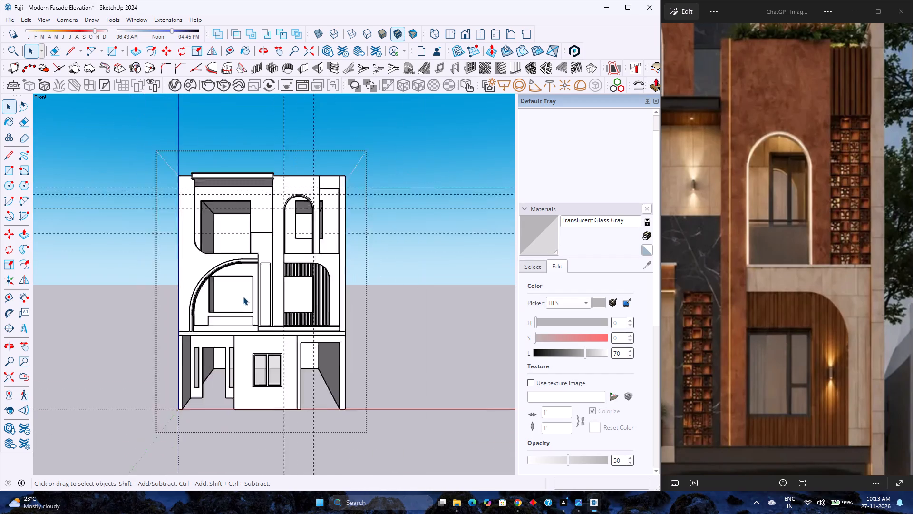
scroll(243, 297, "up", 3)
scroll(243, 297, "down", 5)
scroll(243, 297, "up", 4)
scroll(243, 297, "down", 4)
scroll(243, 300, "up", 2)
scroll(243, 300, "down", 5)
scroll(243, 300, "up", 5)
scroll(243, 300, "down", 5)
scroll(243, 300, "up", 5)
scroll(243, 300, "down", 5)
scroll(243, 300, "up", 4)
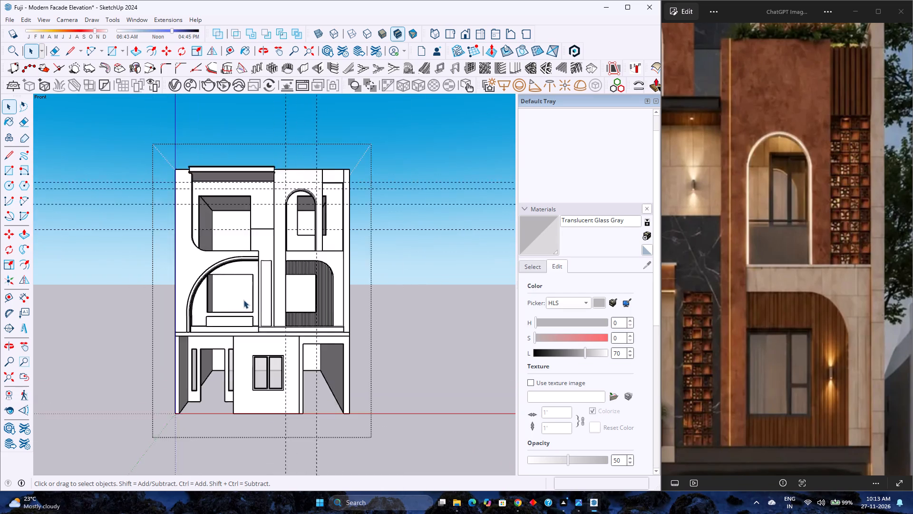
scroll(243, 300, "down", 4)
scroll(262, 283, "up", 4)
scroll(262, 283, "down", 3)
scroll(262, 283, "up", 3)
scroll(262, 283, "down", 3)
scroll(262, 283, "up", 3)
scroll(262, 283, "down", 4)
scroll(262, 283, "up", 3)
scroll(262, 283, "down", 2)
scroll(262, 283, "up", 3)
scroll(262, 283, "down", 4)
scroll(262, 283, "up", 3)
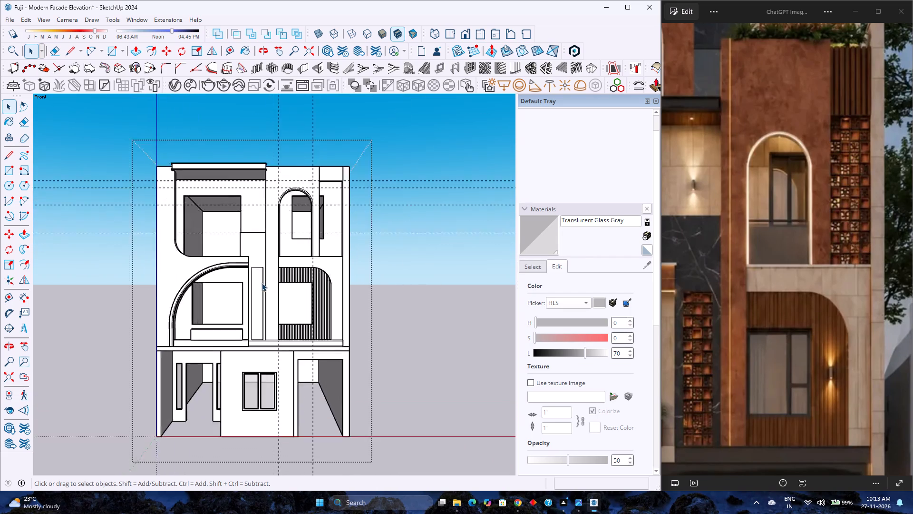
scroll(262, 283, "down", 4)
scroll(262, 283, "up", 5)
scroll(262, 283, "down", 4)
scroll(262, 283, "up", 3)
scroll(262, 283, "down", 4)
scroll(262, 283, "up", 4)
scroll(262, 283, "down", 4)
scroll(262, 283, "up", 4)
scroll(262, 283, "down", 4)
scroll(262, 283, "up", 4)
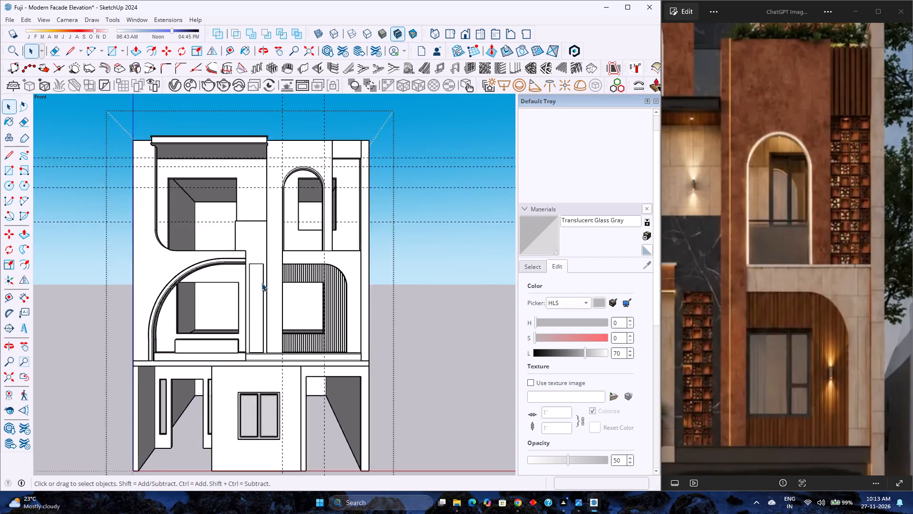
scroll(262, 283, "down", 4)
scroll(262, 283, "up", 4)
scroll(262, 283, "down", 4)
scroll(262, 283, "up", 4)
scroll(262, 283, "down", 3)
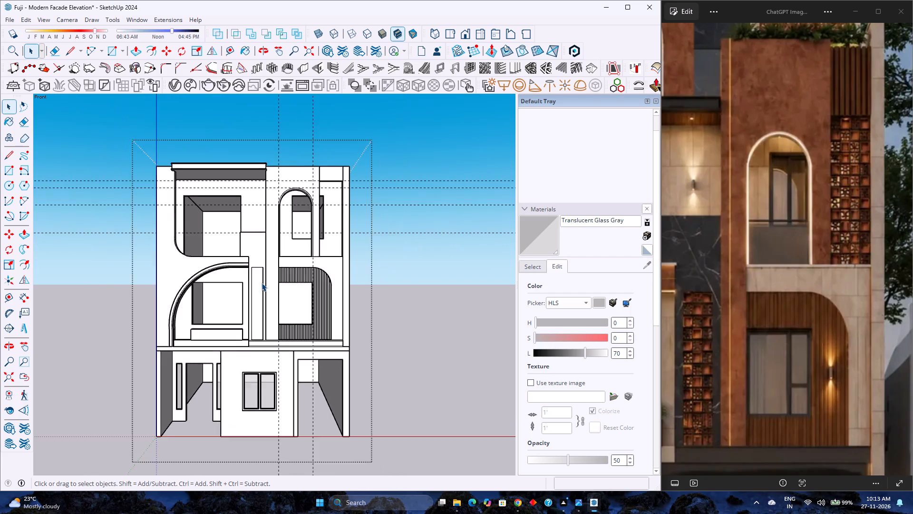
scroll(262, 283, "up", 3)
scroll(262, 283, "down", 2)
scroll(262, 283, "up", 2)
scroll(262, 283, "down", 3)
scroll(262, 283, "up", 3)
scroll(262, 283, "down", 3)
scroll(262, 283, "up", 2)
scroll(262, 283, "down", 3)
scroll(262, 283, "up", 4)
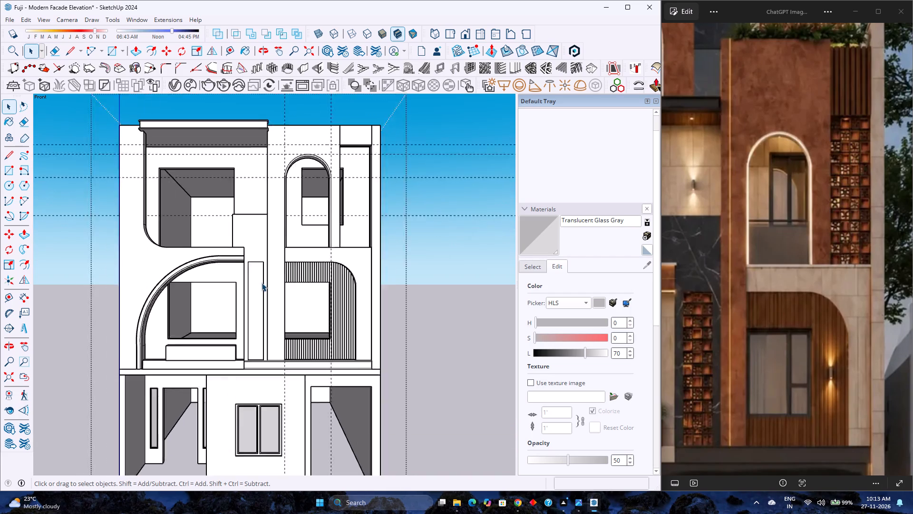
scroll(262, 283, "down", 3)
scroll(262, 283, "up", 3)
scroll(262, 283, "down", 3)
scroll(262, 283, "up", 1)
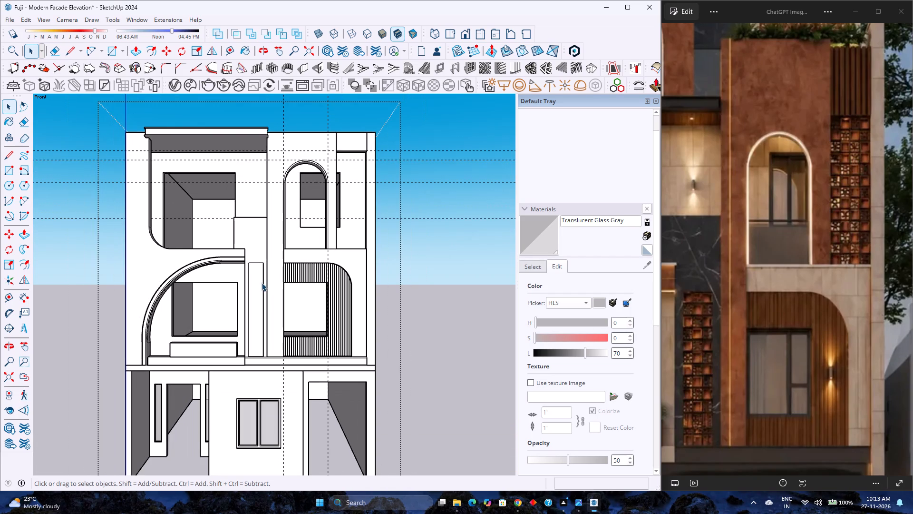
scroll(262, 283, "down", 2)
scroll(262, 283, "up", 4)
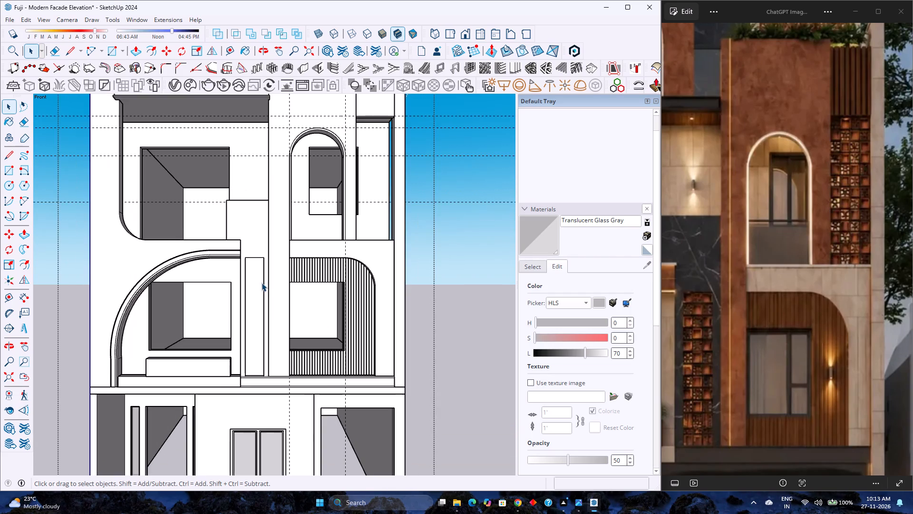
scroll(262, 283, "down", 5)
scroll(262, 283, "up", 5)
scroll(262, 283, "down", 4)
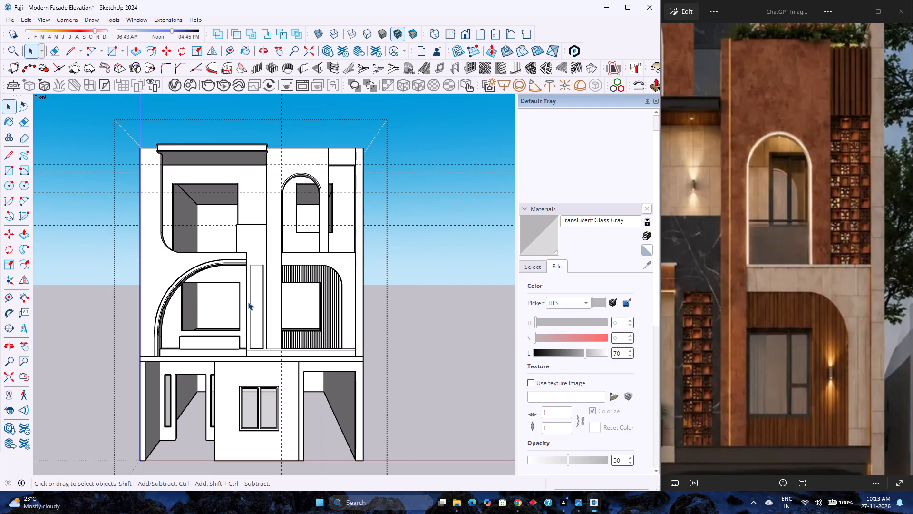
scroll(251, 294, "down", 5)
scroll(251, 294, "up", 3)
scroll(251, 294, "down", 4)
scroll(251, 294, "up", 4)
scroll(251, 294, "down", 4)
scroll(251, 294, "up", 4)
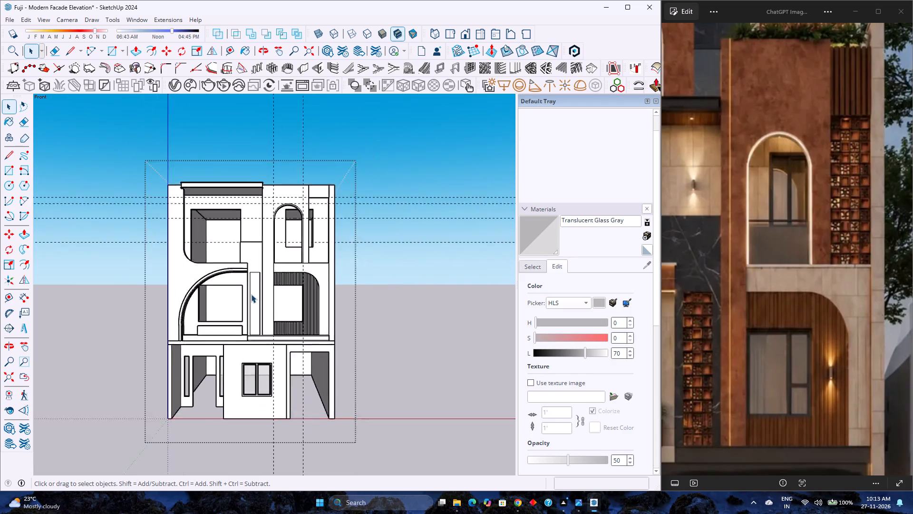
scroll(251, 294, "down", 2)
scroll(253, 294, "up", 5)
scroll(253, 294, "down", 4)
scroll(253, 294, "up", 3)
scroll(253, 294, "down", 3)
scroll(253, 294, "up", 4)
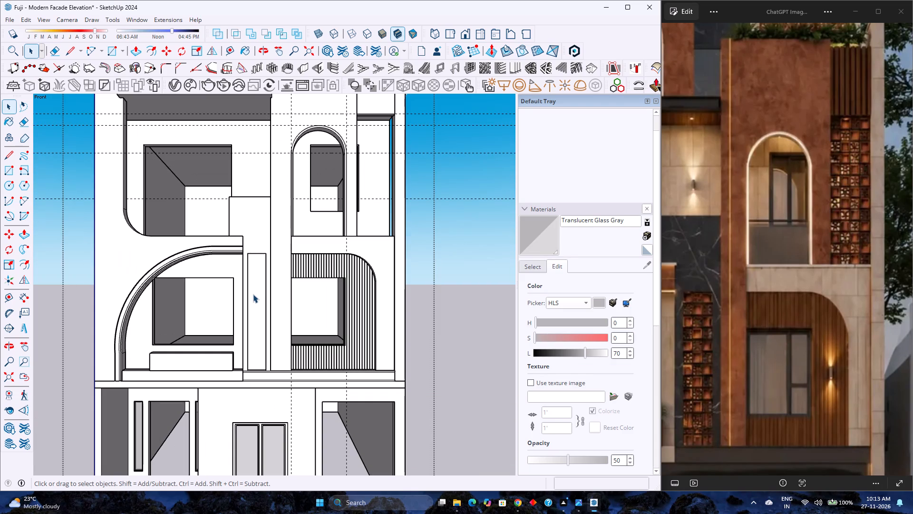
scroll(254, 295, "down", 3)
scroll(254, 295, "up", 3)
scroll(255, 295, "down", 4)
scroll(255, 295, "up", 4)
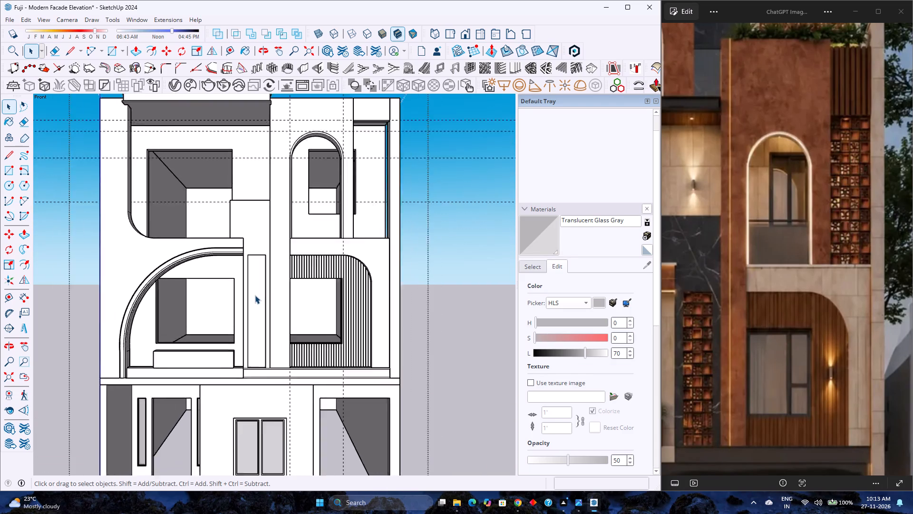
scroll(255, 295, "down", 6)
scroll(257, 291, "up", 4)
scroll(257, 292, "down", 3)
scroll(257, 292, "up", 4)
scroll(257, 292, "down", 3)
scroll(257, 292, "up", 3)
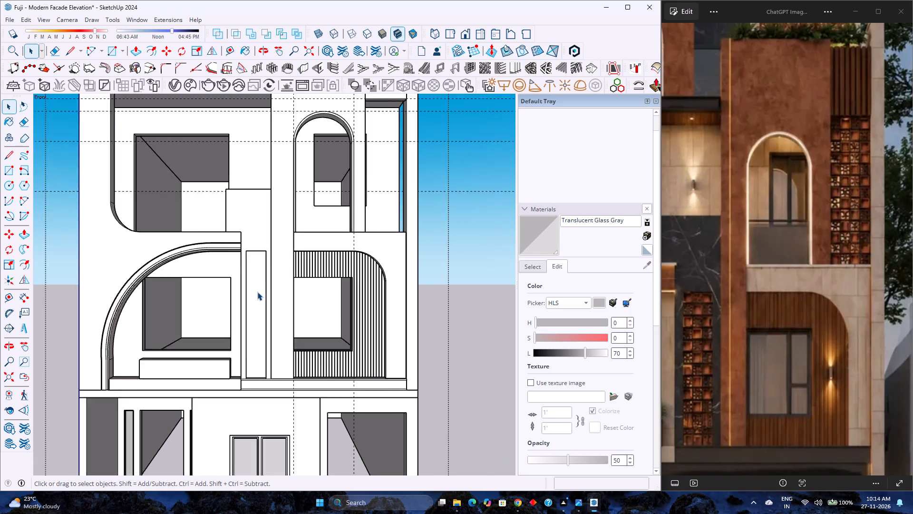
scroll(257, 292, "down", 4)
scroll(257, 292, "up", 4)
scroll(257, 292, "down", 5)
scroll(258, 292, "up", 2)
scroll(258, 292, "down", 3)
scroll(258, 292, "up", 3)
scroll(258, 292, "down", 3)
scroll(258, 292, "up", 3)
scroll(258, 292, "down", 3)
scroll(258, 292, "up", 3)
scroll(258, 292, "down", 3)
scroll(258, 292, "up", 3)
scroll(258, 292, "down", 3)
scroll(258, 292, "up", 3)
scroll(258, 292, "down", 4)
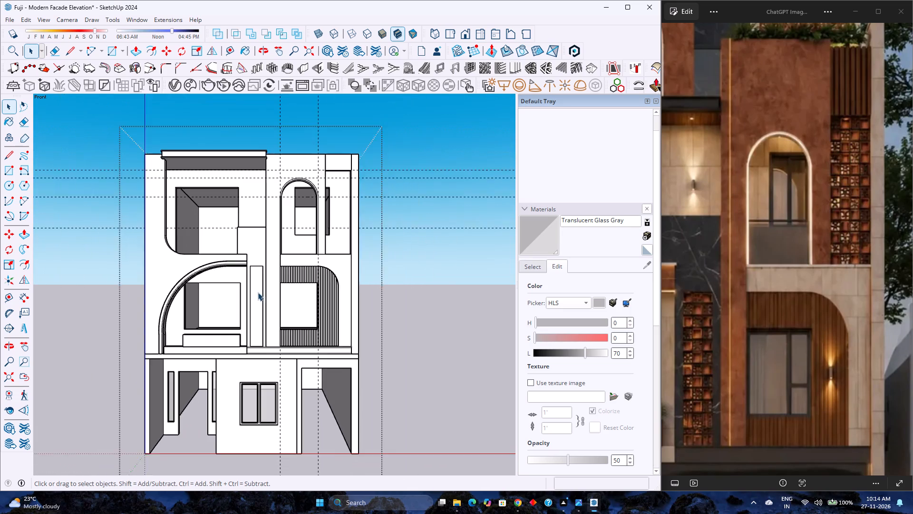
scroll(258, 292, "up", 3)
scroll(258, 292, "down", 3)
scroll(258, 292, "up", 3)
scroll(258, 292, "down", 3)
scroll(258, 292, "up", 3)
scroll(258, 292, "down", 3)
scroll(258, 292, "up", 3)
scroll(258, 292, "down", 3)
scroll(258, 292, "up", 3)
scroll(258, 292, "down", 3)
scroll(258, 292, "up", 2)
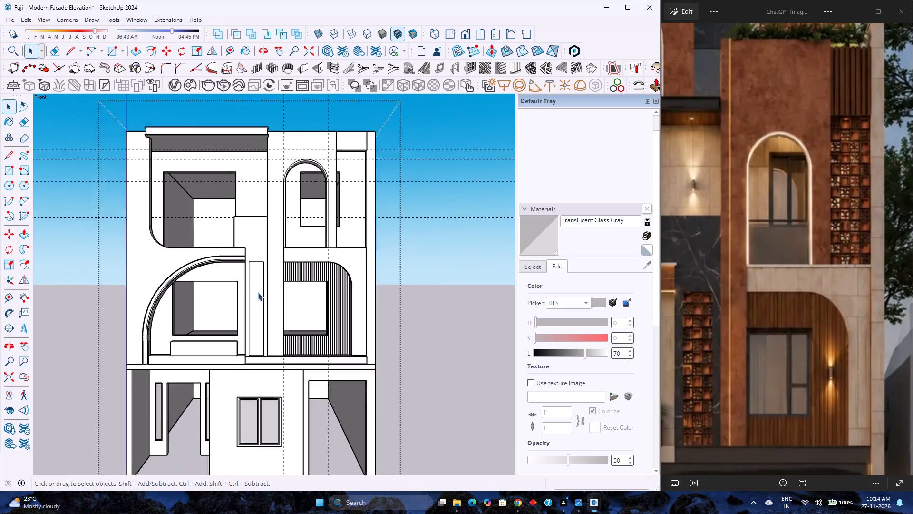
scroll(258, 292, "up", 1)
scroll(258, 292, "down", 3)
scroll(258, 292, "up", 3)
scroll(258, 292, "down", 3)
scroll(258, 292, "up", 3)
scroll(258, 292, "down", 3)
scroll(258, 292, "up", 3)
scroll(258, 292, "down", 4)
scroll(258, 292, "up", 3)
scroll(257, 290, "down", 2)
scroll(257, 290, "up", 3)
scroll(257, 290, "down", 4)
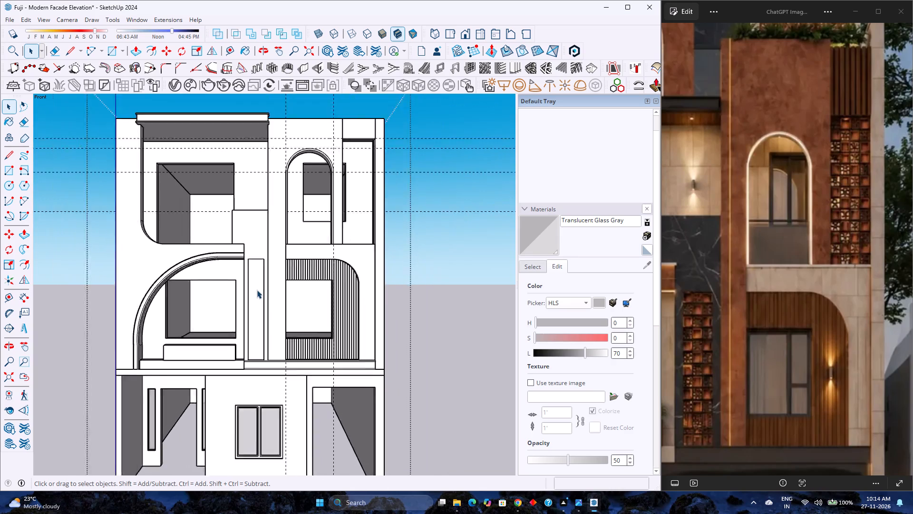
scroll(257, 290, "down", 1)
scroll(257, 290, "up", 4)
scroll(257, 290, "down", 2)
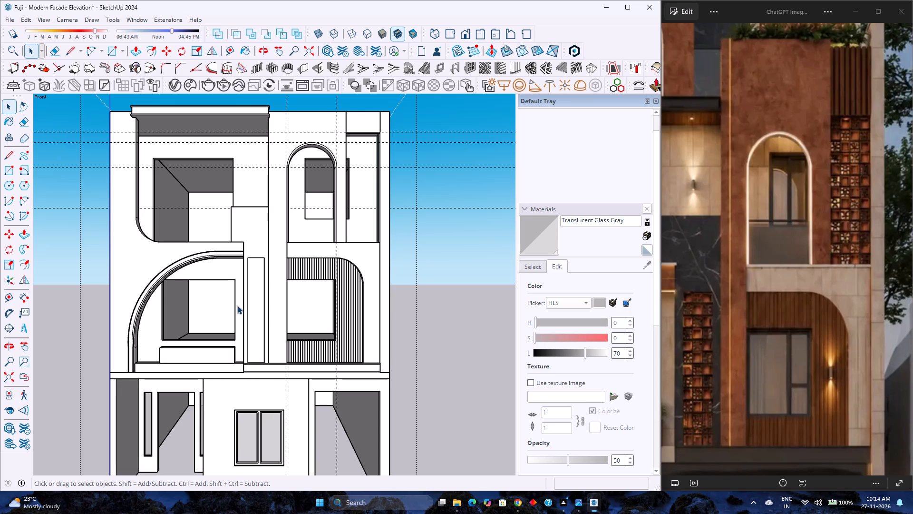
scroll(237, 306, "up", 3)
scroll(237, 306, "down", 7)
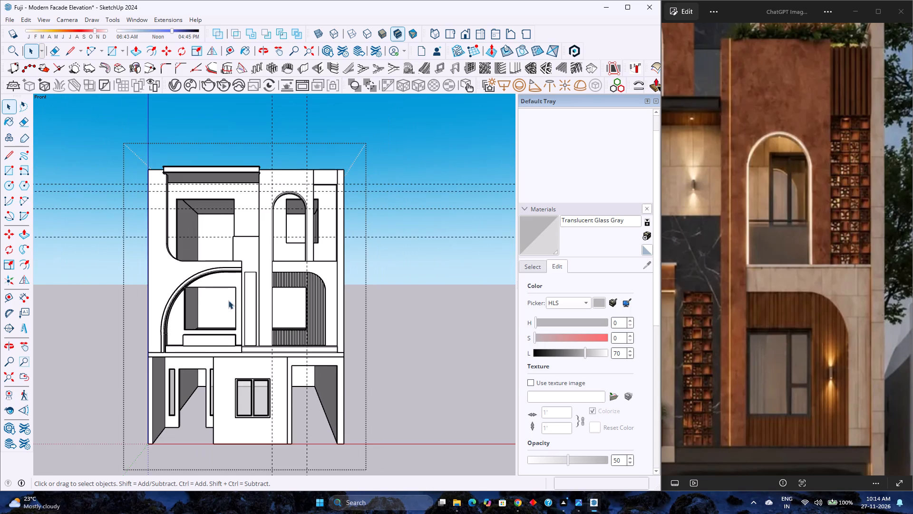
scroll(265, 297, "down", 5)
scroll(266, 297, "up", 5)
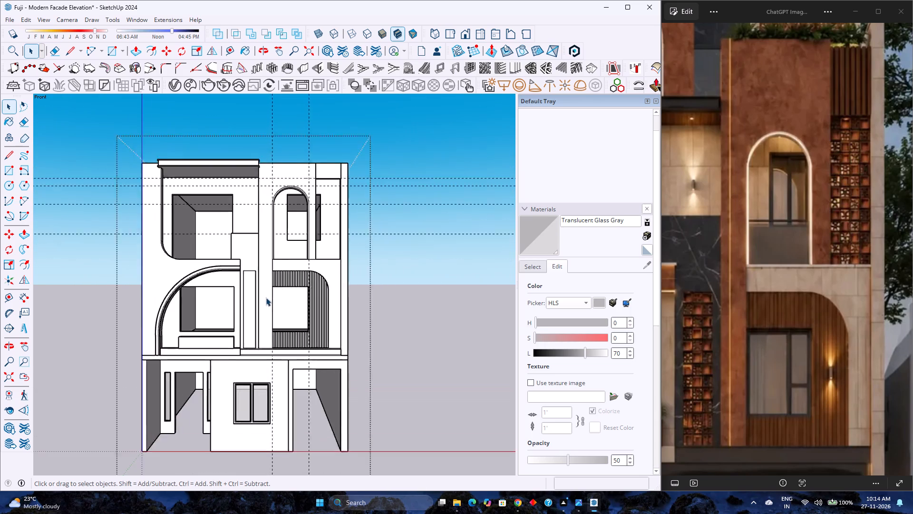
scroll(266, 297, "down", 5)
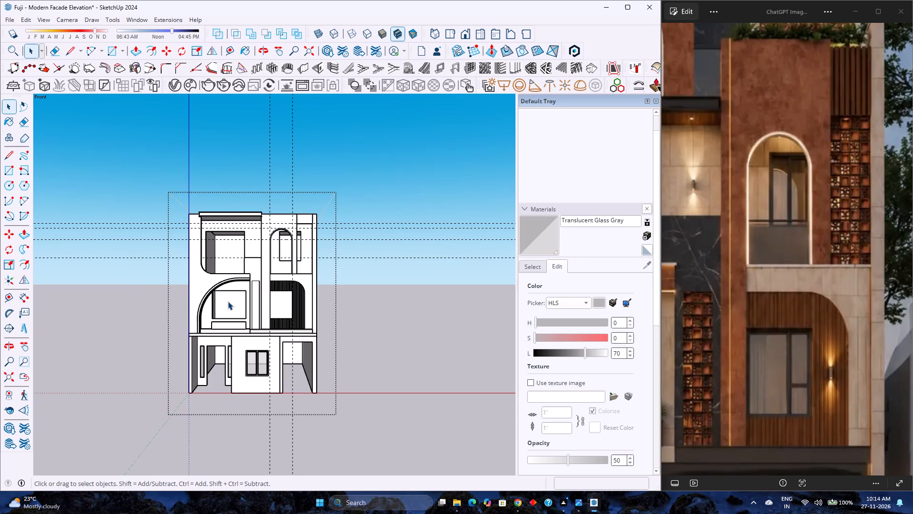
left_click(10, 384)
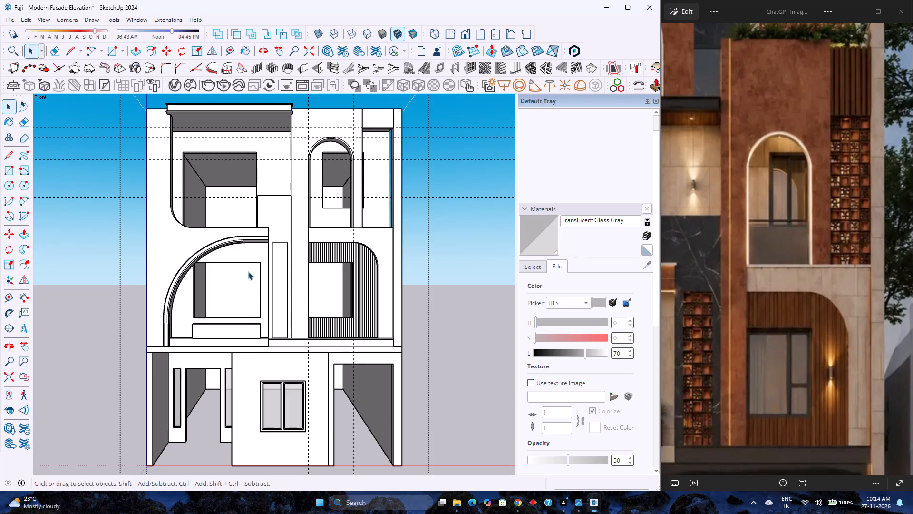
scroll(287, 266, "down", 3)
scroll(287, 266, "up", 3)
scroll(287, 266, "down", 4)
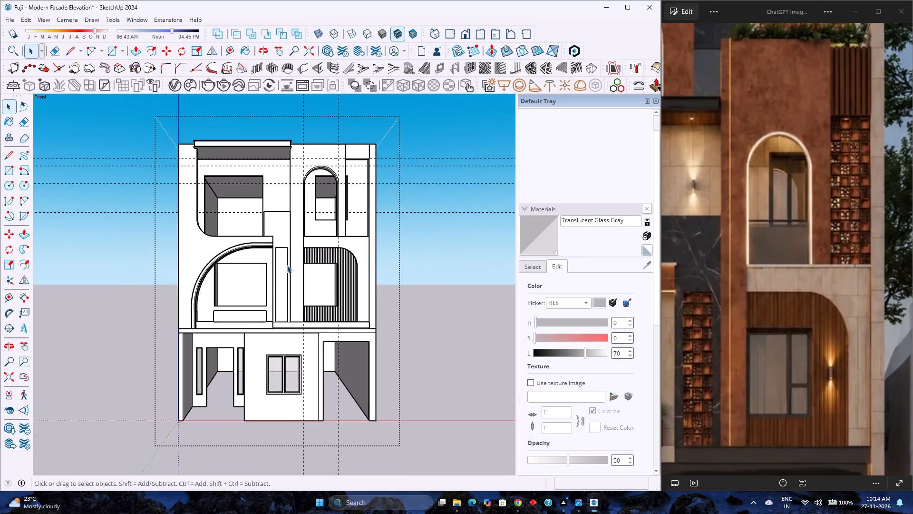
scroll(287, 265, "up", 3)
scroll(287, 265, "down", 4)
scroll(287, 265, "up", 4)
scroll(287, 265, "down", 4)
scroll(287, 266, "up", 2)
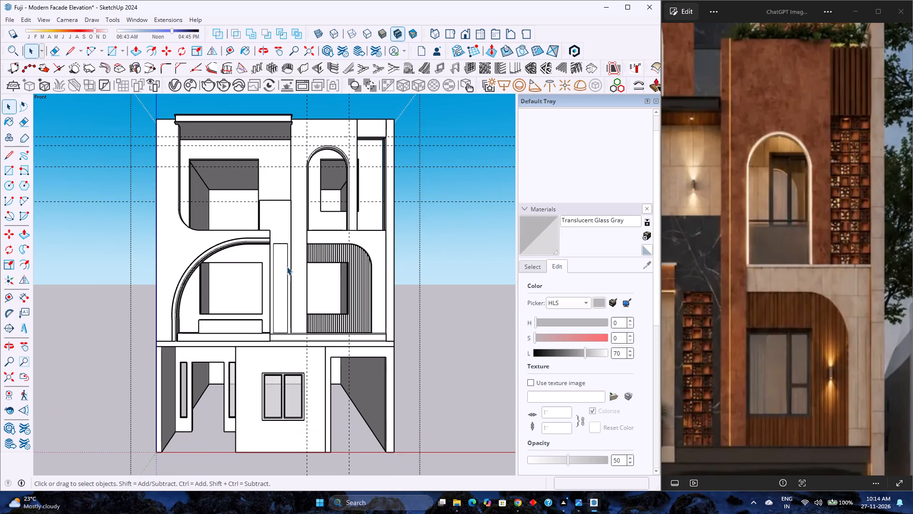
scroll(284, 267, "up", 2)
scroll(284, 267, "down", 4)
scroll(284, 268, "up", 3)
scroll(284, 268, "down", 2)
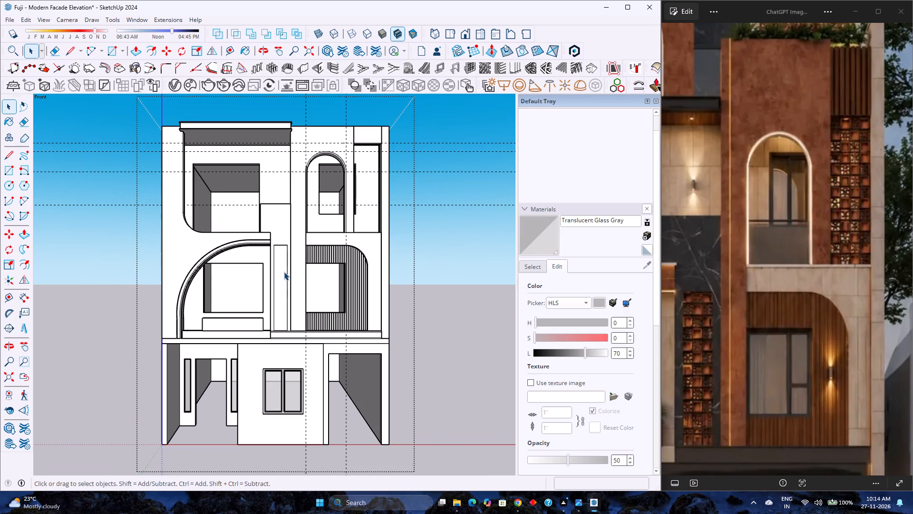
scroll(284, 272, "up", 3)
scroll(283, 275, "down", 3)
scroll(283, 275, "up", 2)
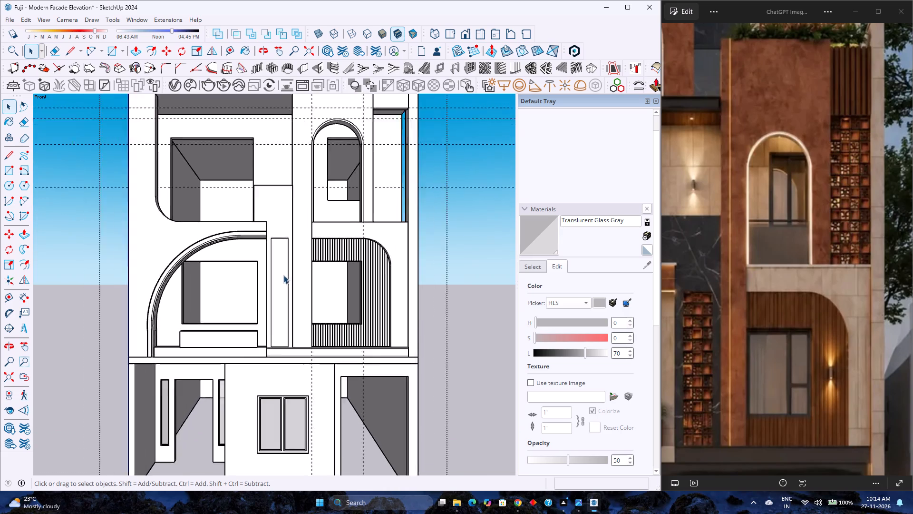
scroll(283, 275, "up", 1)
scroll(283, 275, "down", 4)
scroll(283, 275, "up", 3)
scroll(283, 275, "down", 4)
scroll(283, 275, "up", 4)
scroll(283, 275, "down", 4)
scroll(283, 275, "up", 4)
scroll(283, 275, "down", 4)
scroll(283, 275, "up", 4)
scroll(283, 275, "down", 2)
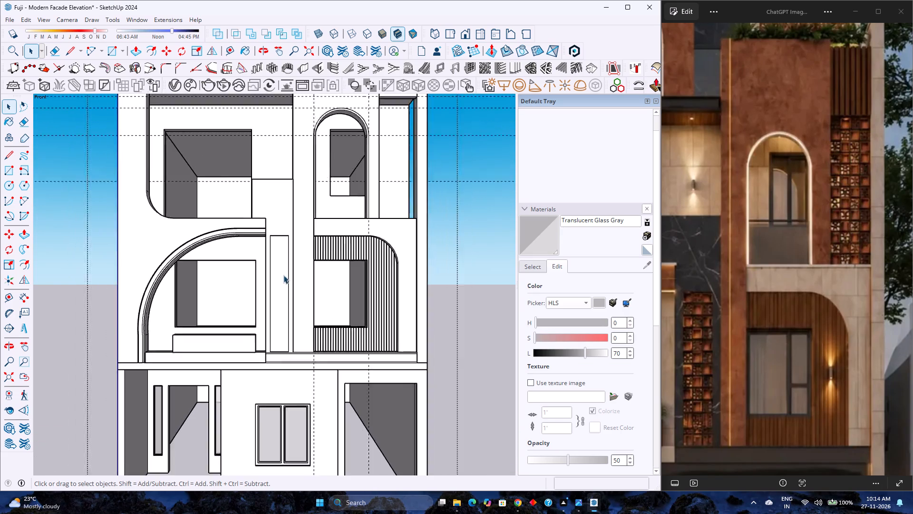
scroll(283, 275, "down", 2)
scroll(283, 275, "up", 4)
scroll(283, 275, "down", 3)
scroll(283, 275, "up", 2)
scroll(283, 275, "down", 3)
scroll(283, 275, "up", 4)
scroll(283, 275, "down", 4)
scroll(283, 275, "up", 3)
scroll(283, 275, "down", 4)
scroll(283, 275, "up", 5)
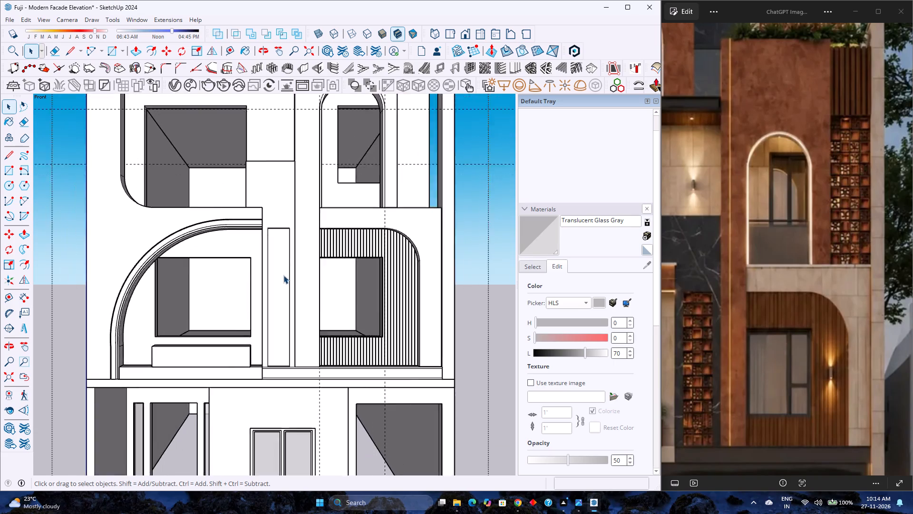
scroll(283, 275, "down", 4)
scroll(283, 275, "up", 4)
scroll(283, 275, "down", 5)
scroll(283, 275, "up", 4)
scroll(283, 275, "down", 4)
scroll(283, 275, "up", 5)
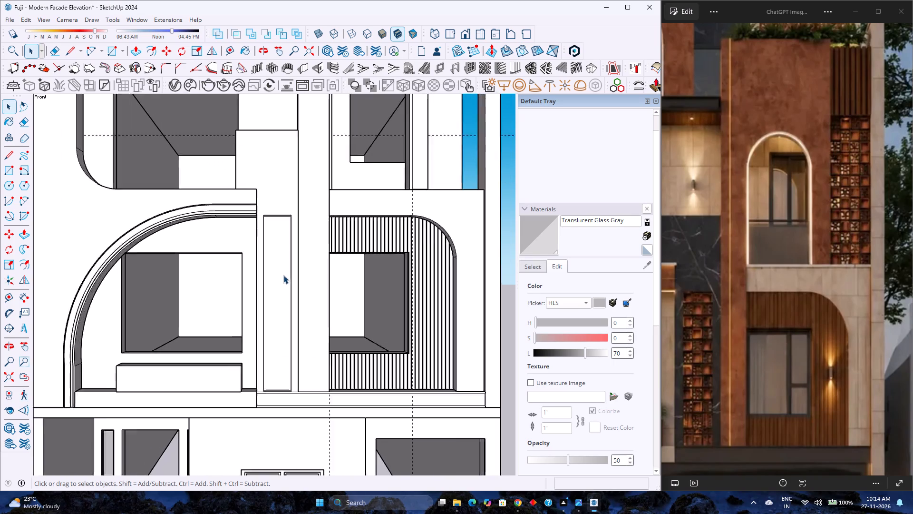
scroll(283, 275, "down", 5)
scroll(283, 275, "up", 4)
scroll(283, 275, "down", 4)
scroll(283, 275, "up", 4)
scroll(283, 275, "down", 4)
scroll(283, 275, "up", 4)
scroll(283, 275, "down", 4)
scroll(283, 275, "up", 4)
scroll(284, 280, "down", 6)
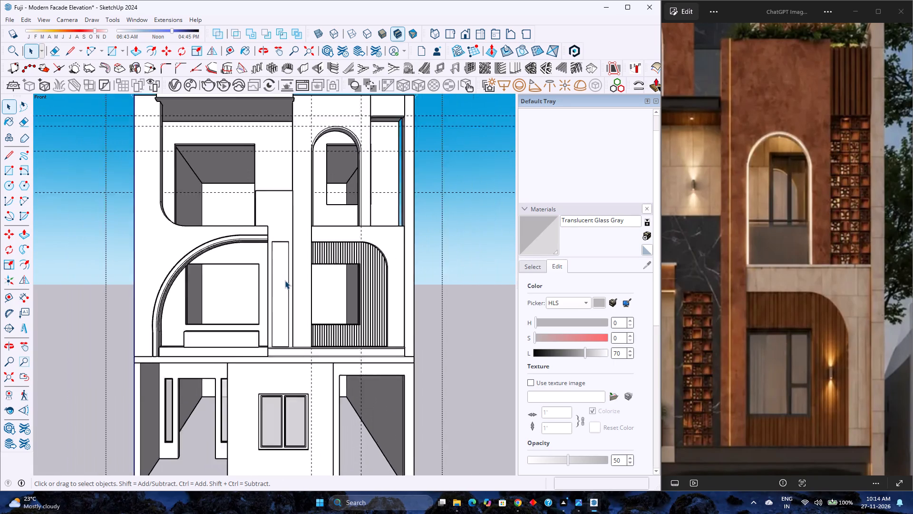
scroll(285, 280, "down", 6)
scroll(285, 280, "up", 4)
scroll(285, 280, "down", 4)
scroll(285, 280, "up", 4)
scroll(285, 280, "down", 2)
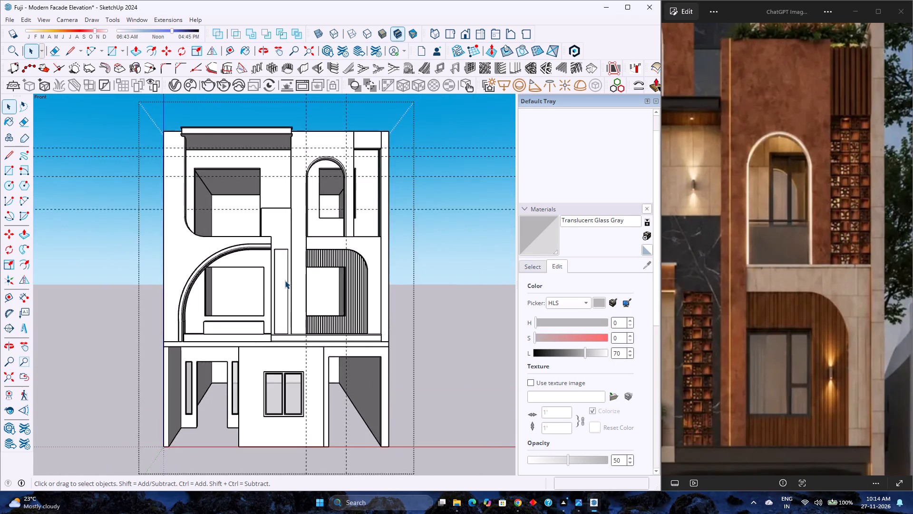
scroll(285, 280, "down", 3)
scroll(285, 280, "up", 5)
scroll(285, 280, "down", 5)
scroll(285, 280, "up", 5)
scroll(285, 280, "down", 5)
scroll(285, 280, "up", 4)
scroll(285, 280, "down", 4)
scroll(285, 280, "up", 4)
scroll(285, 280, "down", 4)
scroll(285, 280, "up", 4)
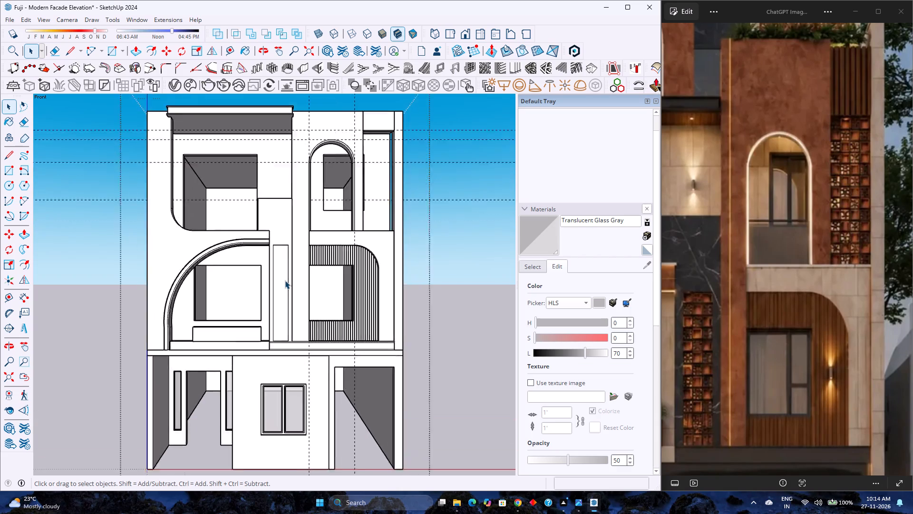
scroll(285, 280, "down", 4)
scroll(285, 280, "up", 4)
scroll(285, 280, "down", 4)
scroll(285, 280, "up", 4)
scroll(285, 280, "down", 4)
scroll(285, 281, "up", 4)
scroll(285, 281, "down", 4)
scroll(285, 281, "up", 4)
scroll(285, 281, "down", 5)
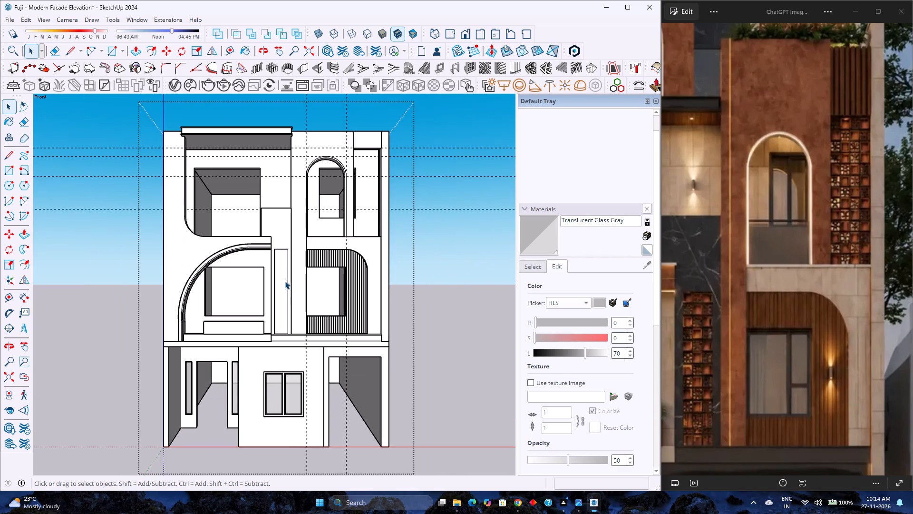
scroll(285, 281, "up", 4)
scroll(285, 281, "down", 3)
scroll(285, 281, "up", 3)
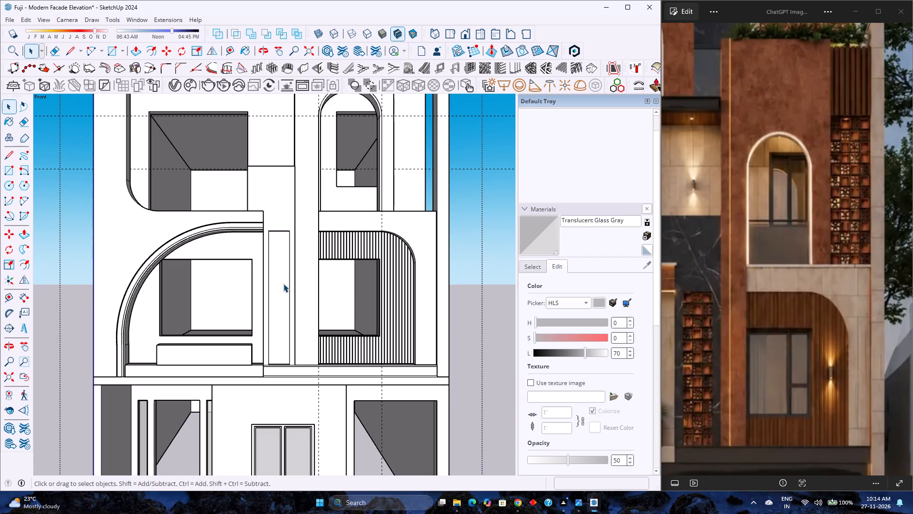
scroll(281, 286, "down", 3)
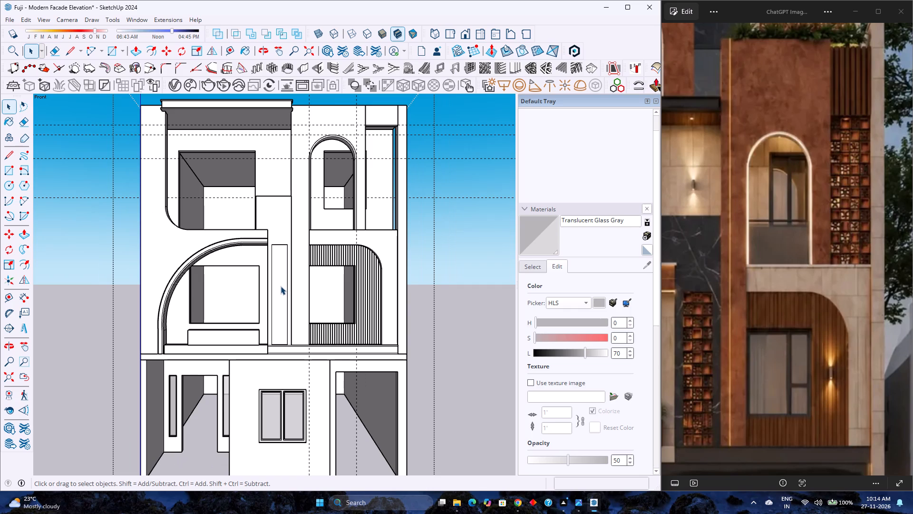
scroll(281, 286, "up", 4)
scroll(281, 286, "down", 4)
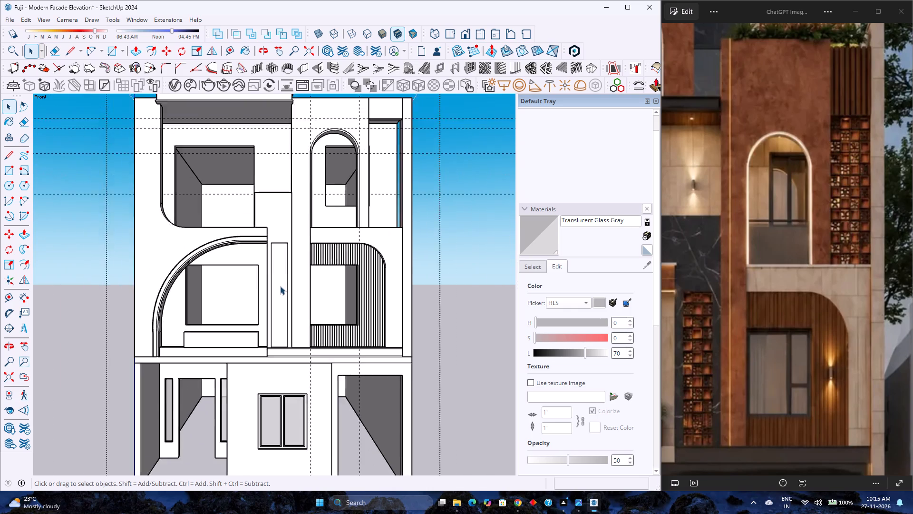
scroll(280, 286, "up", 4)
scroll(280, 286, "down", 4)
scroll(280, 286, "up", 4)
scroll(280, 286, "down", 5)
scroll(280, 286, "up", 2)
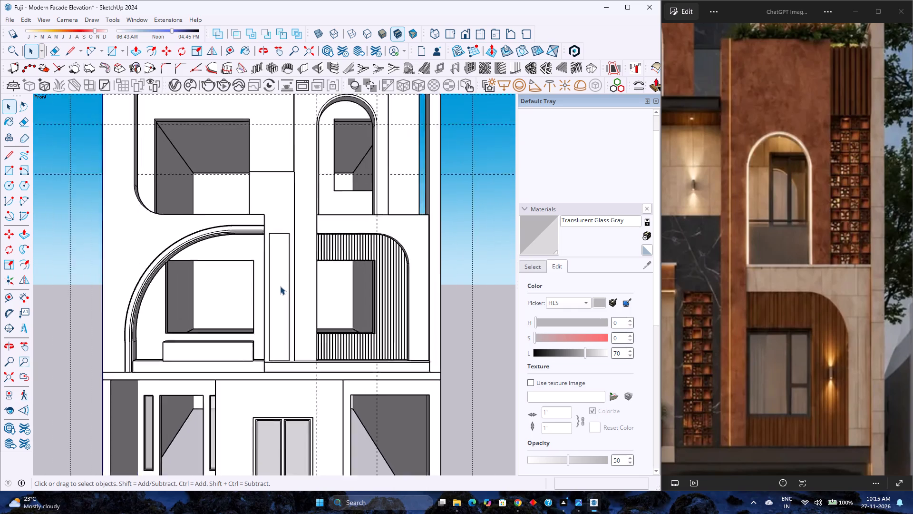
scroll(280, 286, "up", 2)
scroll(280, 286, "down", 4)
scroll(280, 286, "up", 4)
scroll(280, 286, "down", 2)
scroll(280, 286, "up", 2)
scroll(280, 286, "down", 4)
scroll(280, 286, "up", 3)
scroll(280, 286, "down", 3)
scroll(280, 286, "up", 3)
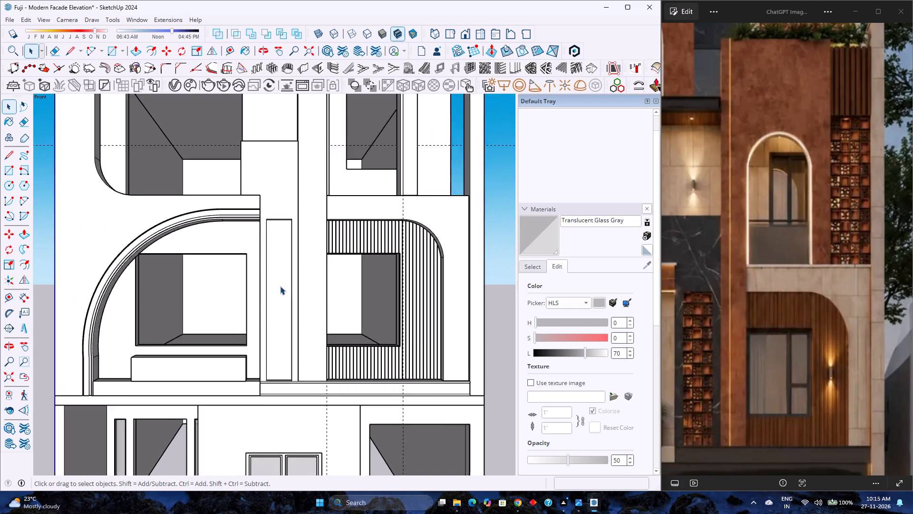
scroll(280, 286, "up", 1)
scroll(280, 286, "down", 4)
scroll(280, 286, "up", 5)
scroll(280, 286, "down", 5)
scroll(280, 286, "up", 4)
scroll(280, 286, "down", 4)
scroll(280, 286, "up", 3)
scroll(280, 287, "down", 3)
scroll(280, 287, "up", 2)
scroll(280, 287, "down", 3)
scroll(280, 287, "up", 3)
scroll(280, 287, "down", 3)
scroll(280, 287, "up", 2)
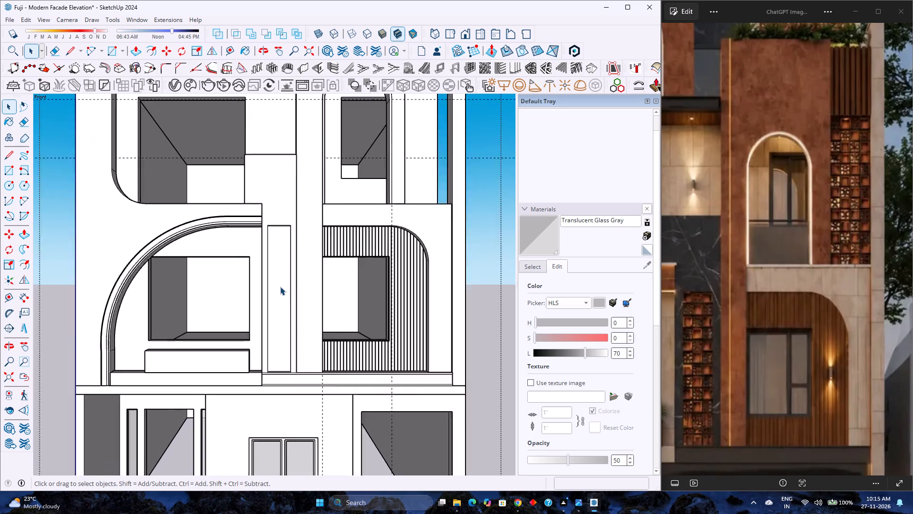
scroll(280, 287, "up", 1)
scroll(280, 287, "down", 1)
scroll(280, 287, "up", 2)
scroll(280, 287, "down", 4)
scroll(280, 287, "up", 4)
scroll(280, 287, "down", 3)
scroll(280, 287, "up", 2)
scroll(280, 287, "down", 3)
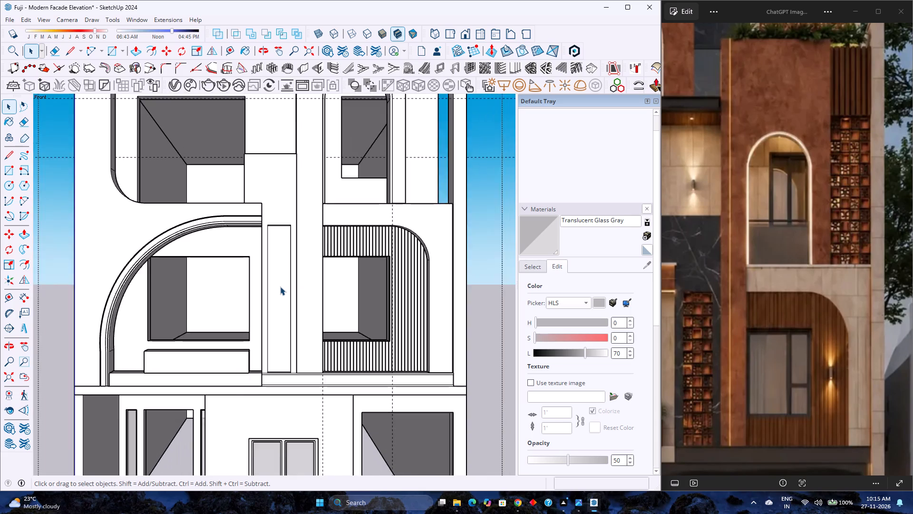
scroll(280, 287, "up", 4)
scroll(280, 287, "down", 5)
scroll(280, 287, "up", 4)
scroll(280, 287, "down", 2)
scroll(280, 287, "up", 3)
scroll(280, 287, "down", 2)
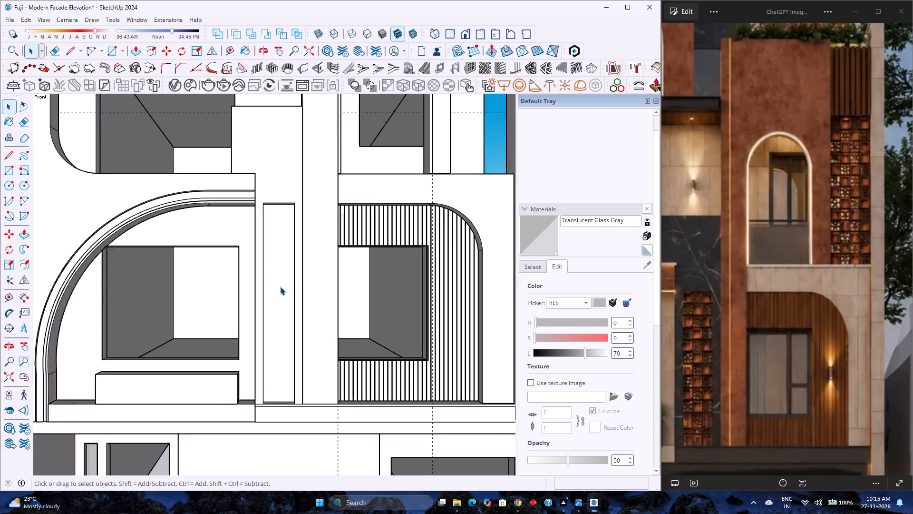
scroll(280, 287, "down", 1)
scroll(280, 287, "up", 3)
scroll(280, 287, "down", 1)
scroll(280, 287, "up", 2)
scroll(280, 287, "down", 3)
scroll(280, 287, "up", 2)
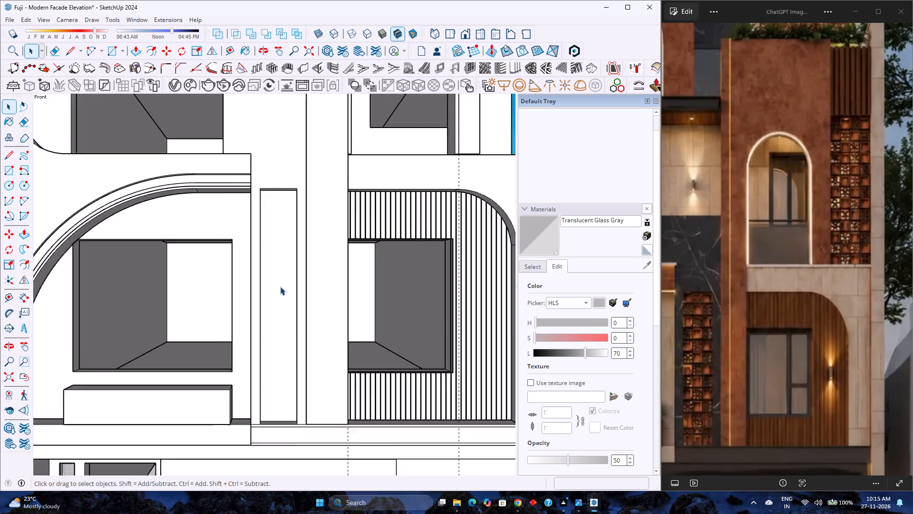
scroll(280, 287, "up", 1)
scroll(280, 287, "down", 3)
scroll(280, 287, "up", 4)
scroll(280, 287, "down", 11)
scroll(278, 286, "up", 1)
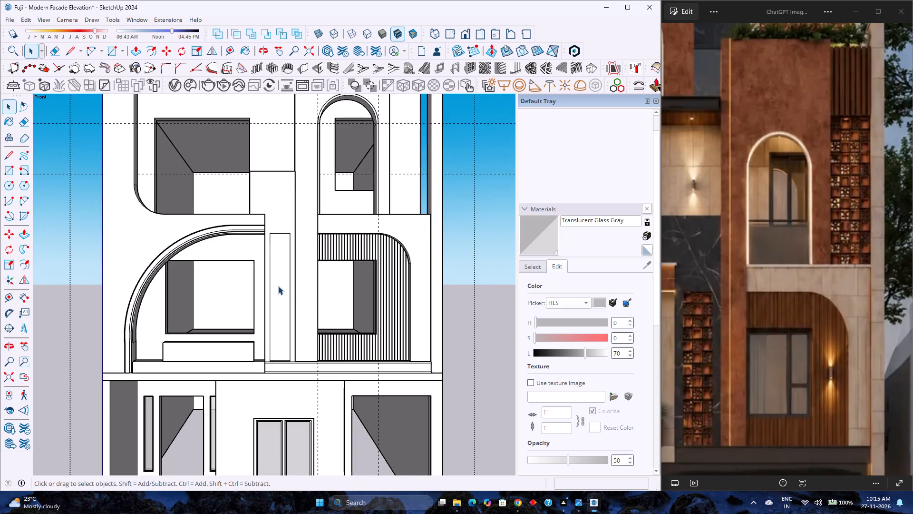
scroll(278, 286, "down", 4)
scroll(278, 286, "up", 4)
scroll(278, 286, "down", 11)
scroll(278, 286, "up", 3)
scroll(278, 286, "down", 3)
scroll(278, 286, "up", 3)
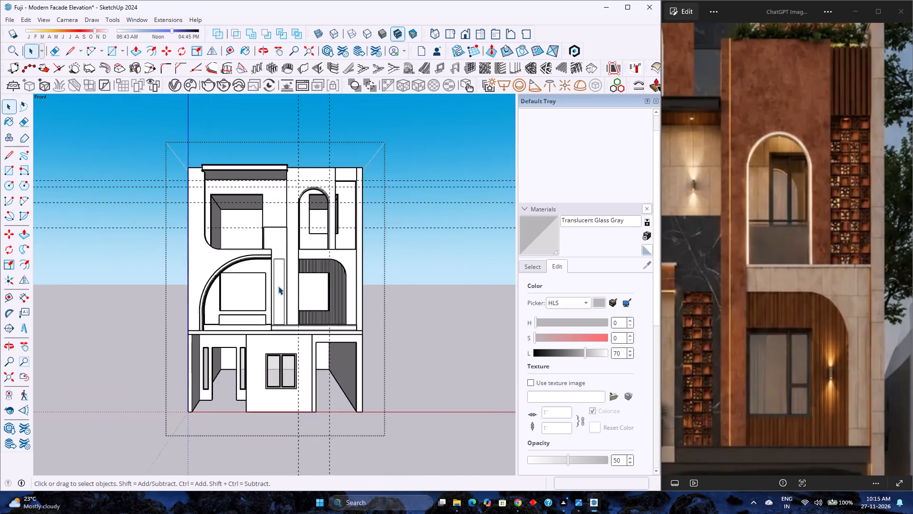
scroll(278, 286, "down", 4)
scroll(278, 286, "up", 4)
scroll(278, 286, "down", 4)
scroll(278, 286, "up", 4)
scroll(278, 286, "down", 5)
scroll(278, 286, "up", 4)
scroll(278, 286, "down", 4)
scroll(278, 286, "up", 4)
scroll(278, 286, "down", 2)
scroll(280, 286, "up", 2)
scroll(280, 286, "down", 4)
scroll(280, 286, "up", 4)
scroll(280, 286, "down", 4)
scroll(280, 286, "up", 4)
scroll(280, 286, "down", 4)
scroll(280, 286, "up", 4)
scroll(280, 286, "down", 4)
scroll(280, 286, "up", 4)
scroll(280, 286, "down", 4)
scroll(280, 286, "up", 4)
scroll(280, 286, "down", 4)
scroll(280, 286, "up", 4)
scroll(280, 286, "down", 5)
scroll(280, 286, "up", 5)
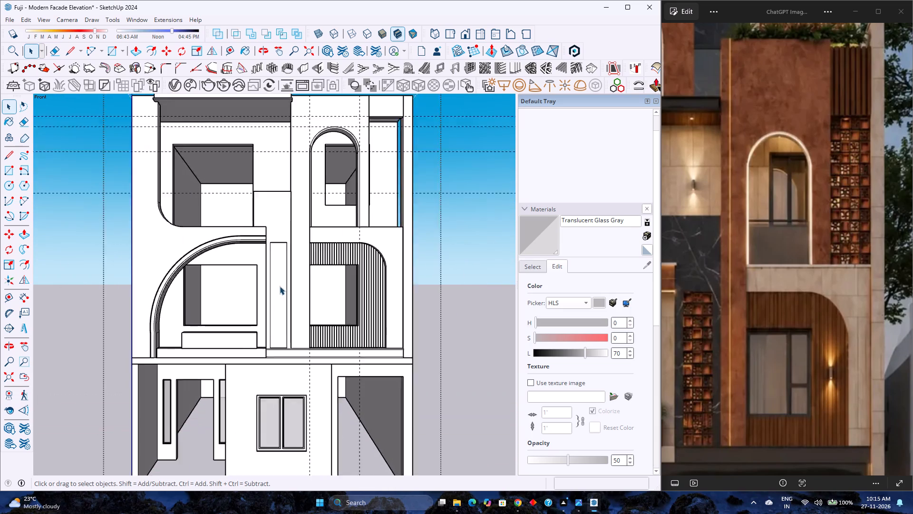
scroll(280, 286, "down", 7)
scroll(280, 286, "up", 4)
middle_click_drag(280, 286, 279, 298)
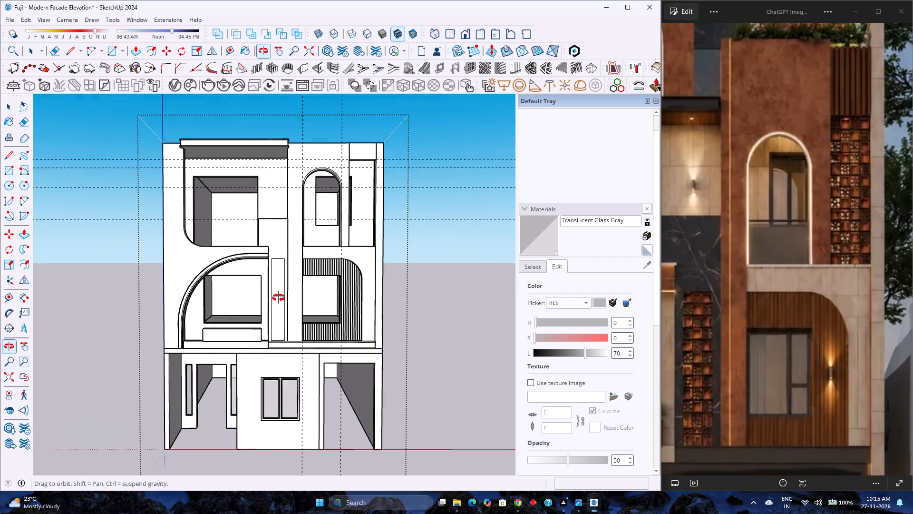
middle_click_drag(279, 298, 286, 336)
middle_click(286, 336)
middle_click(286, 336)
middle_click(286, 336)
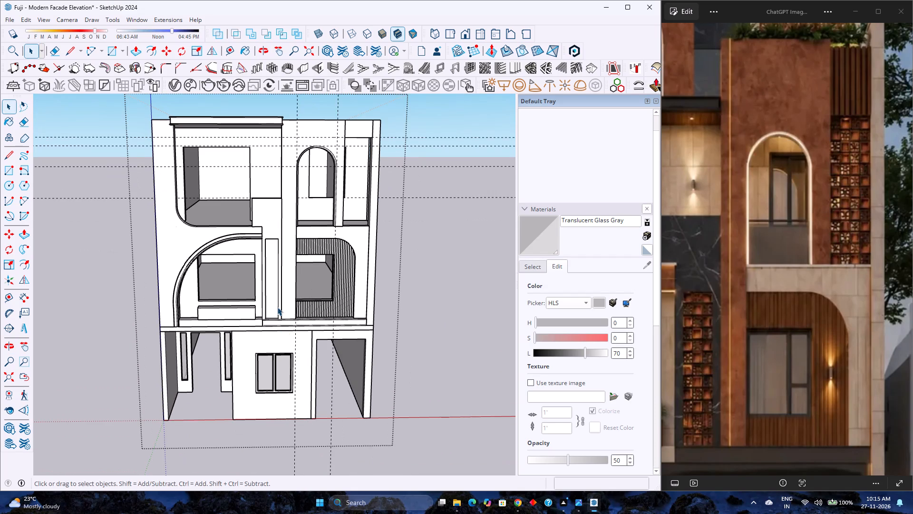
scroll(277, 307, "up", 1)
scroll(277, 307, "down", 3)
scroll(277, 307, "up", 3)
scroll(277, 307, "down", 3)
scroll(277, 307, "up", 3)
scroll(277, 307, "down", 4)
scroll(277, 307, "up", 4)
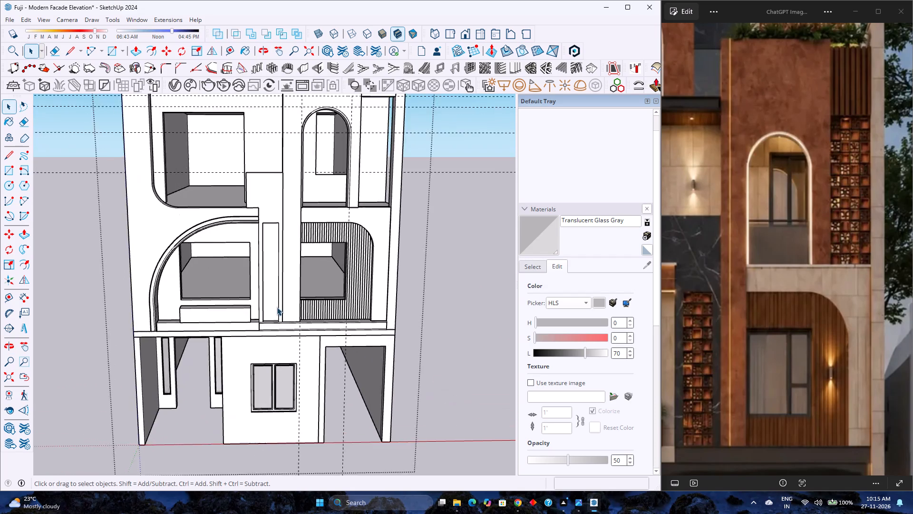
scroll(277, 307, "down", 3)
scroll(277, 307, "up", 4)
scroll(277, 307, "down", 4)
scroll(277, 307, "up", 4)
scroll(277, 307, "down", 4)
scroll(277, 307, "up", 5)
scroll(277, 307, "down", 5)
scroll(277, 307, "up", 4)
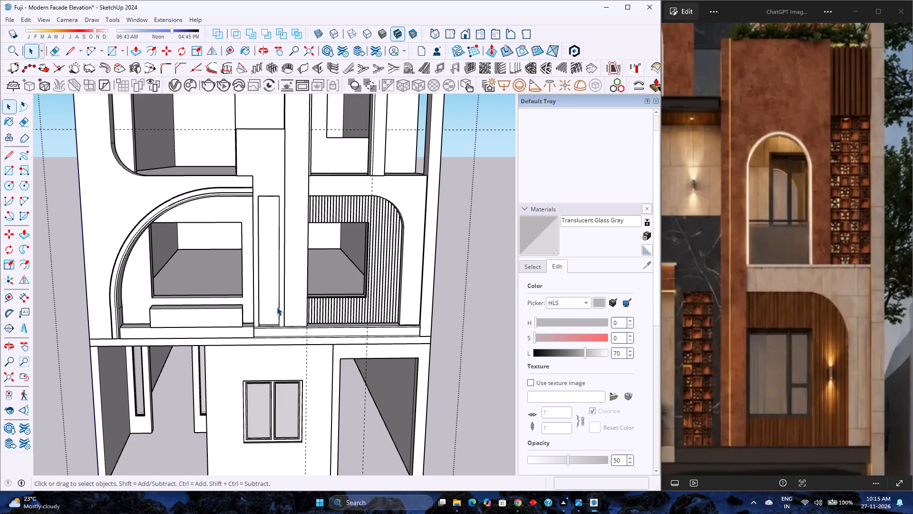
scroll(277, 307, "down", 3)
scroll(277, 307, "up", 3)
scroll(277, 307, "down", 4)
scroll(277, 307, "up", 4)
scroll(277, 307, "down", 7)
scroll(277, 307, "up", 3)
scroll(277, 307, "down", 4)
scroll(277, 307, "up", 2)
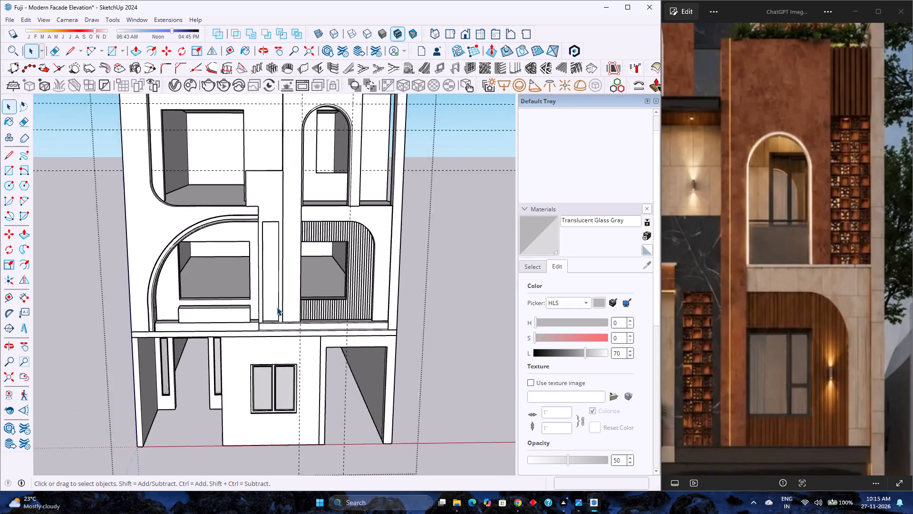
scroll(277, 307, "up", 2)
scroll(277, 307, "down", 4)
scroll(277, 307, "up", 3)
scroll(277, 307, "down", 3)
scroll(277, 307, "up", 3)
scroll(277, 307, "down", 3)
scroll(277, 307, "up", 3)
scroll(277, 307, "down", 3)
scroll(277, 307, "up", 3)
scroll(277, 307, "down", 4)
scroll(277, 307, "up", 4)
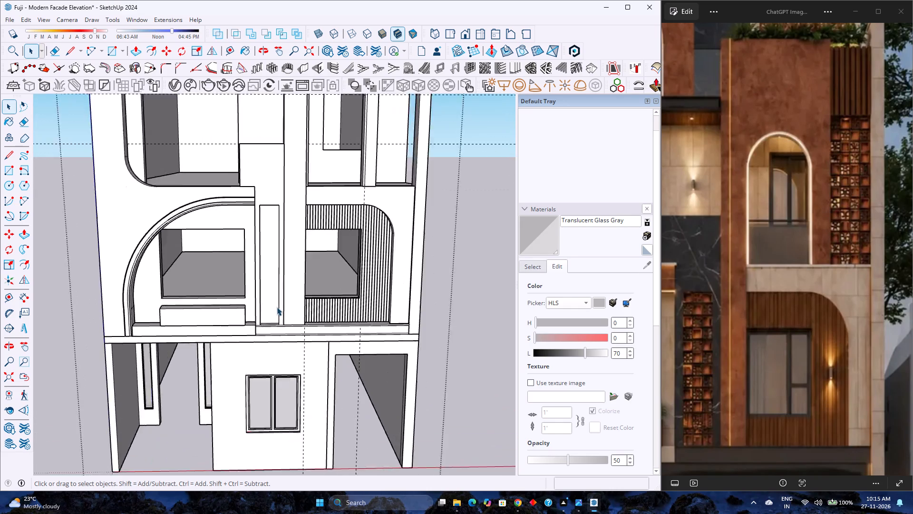
Examine the whole house from the front and from above the roof slab.
scroll(277, 307, "down", 4)
scroll(277, 307, "up", 4)
scroll(277, 307, "down", 4)
scroll(277, 307, "up", 4)
scroll(277, 307, "down", 4)
scroll(277, 307, "up", 4)
scroll(277, 307, "down", 8)
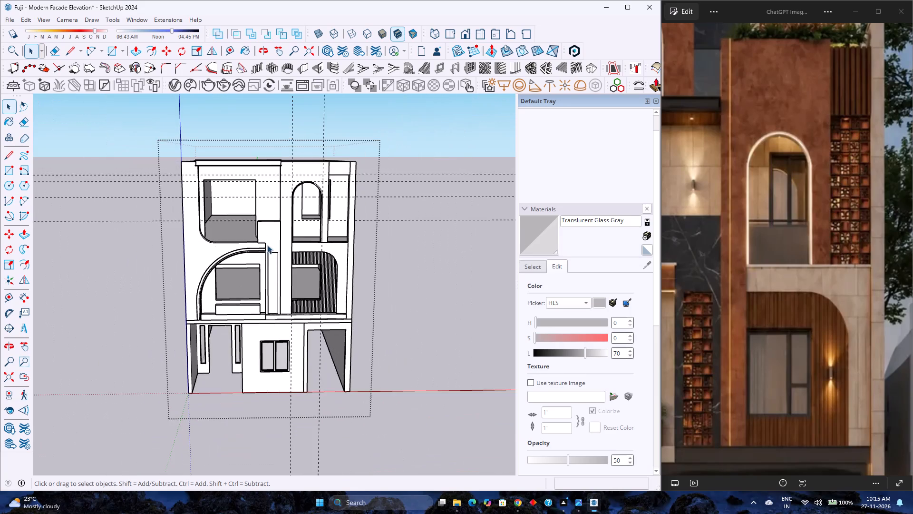
scroll(276, 151, "up", 7)
middle_click_drag(272, 179, 271, 267)
middle_click(271, 267)
scroll(259, 254, "down", 5)
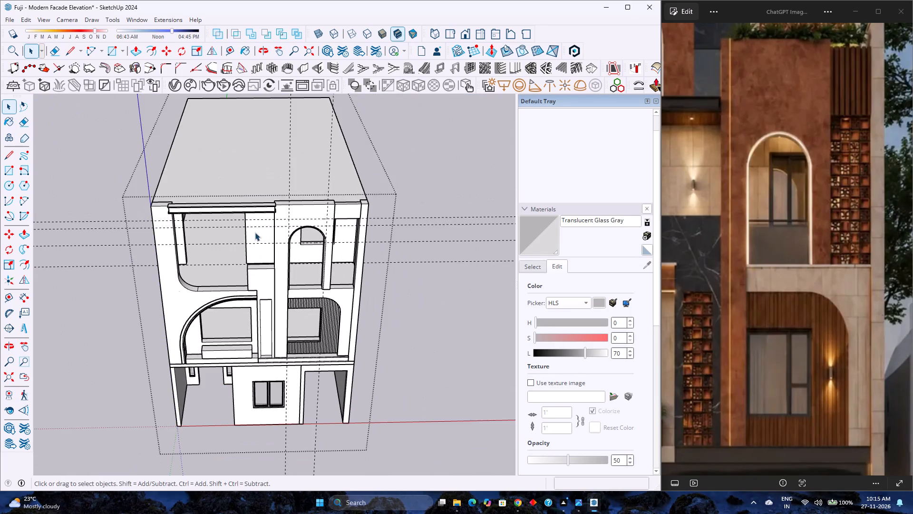
scroll(252, 222, "down", 3)
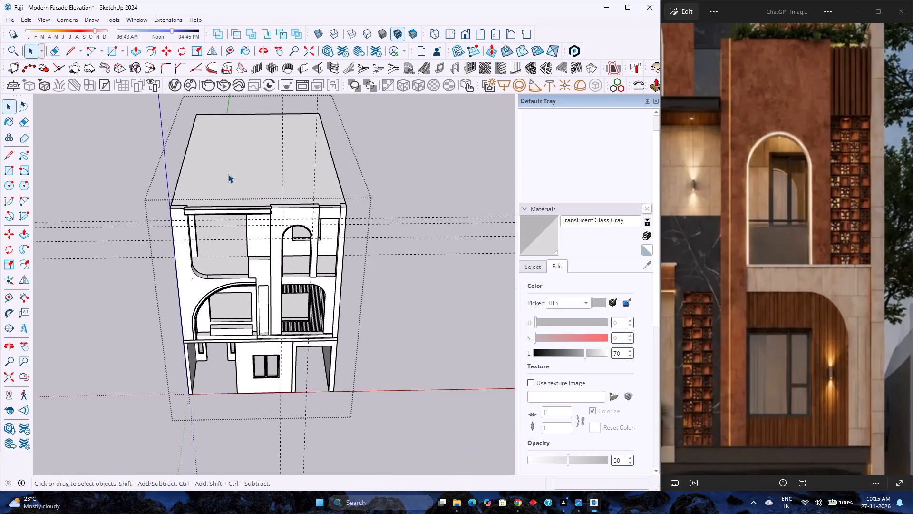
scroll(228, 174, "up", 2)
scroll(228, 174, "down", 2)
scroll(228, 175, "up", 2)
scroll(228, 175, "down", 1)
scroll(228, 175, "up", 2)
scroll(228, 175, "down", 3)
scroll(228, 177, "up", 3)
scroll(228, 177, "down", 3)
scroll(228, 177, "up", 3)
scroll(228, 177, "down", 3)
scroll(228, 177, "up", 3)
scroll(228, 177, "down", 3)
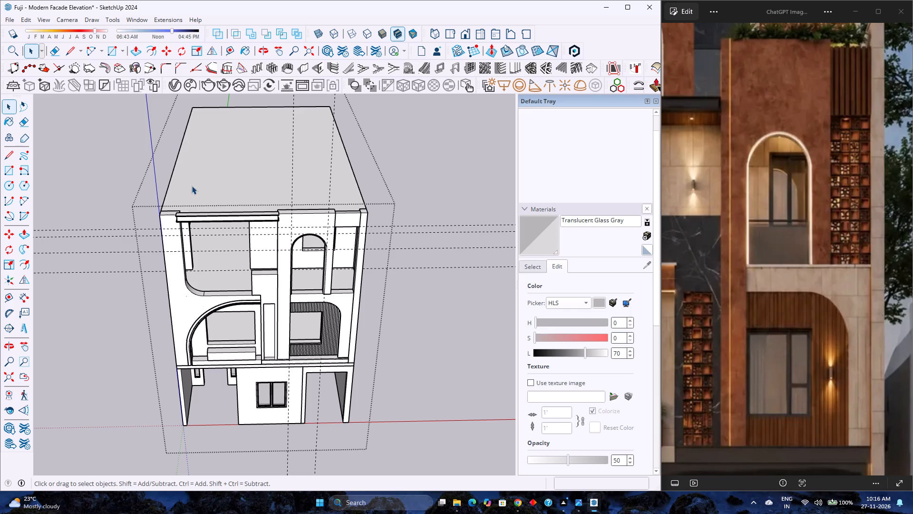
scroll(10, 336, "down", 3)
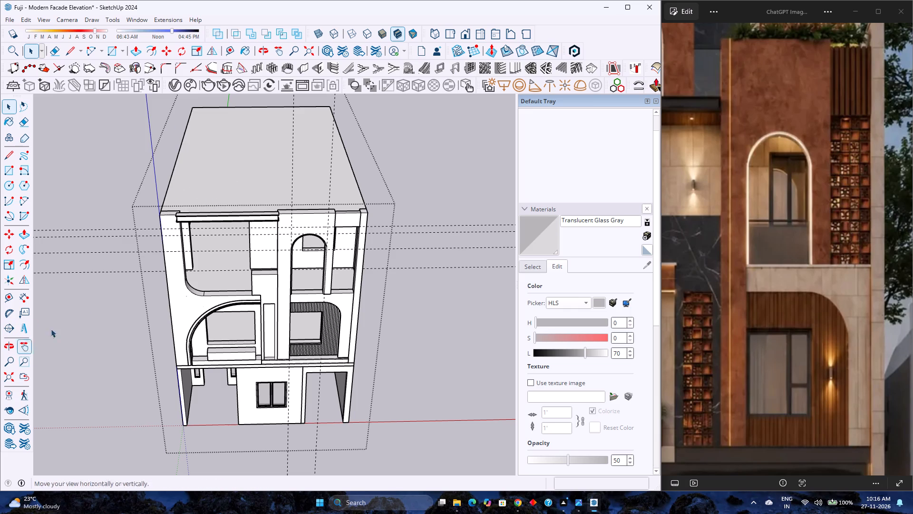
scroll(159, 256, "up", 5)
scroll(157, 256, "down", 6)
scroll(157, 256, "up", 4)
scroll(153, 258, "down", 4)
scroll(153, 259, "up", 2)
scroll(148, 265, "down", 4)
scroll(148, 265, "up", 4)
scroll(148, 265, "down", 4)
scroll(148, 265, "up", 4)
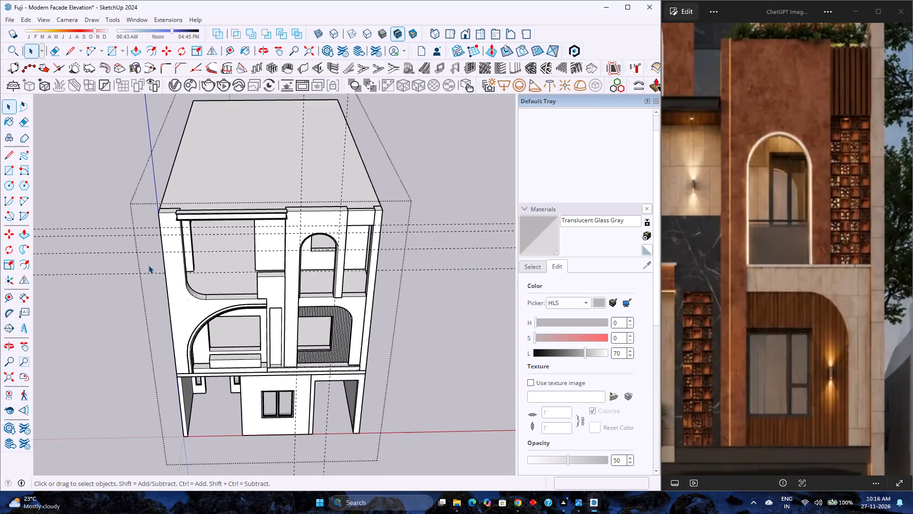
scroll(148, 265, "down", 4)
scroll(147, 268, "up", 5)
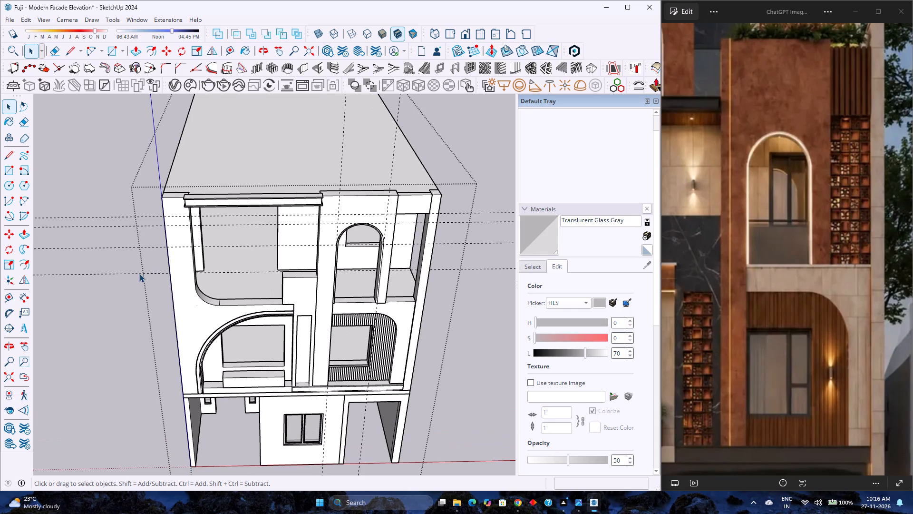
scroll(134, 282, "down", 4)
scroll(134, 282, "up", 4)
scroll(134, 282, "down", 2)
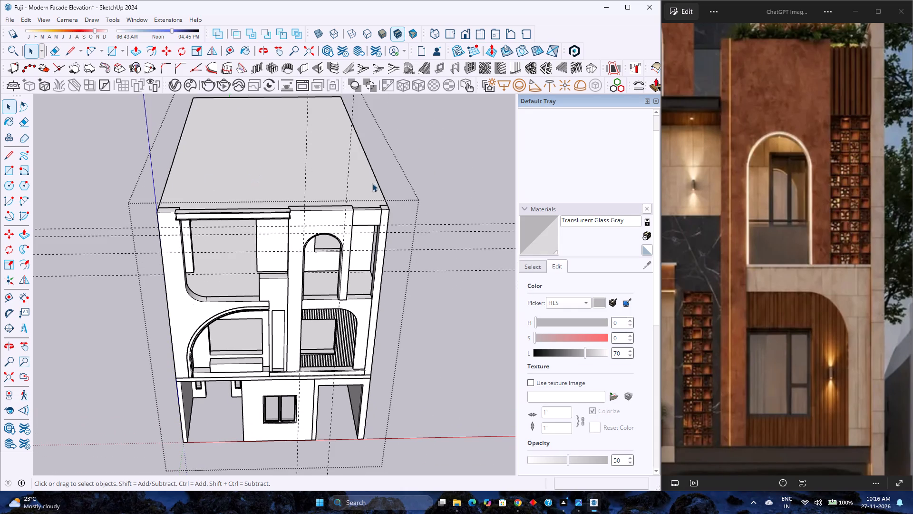
Inside the upper facade's nested groups, extrude the top face of the left end column 8' upward above the roof.
middle_click_drag(358, 187, 306, 206)
middle_click(306, 206)
scroll(307, 242, "up", 5)
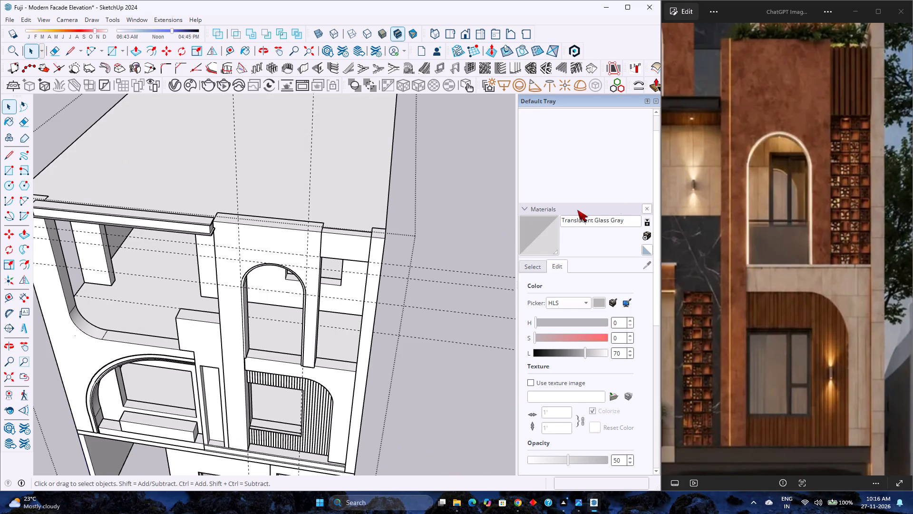
scroll(741, 186, "down", 9)
scroll(730, 108, "up", 4)
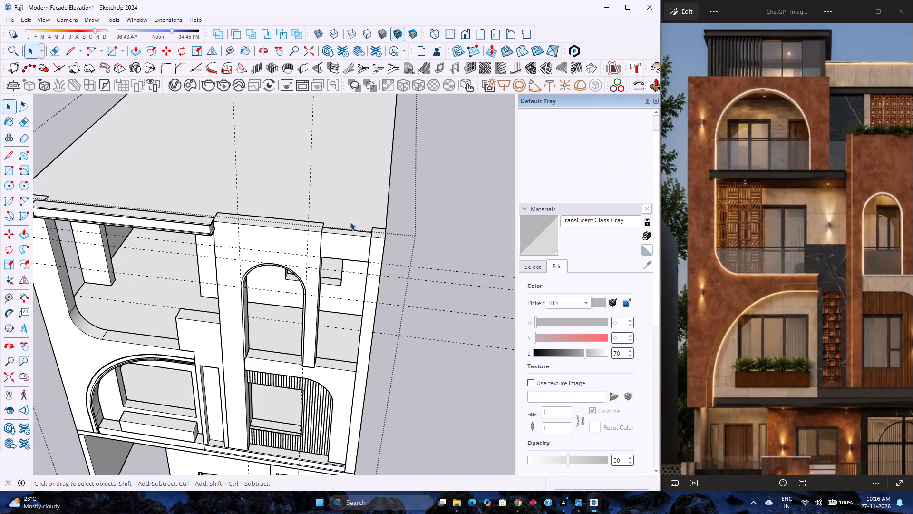
scroll(240, 208, "up", 4)
middle_click_drag(240, 208, 468, 267, "shift")
middle_click(468, 267, "shift")
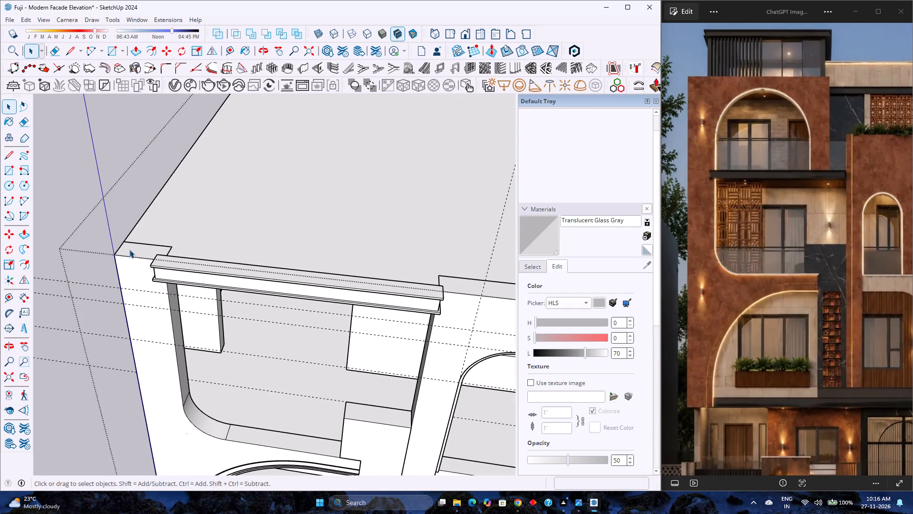
double_click(134, 249)
scroll(134, 249, "up", 3)
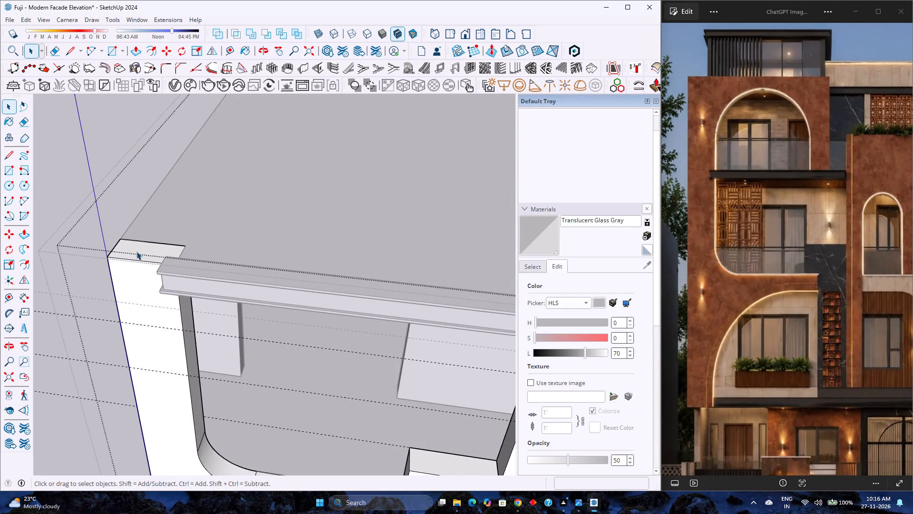
scroll(136, 251, "down", 3)
middle_click_drag(150, 248, 194, 301, "shift")
middle_click(194, 301, "shift")
left_click(191, 303)
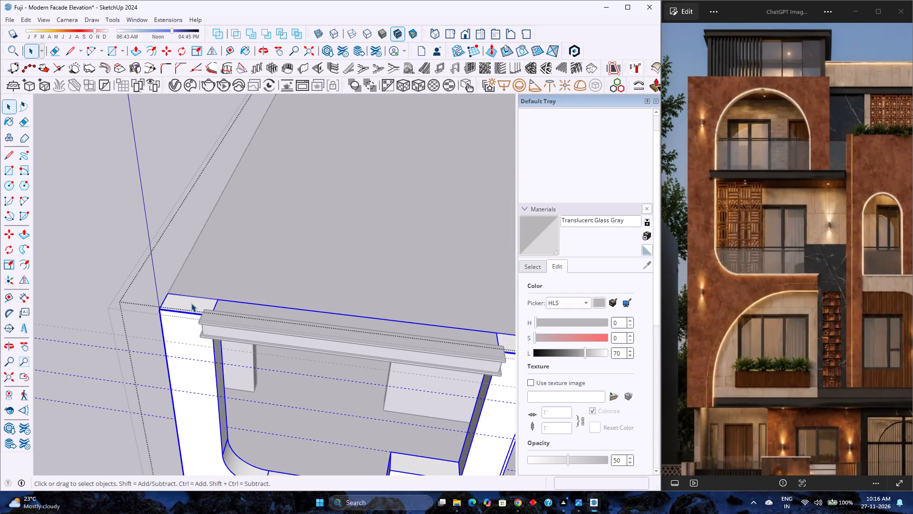
double_click(191, 303)
double_click(186, 305)
left_click(186, 305)
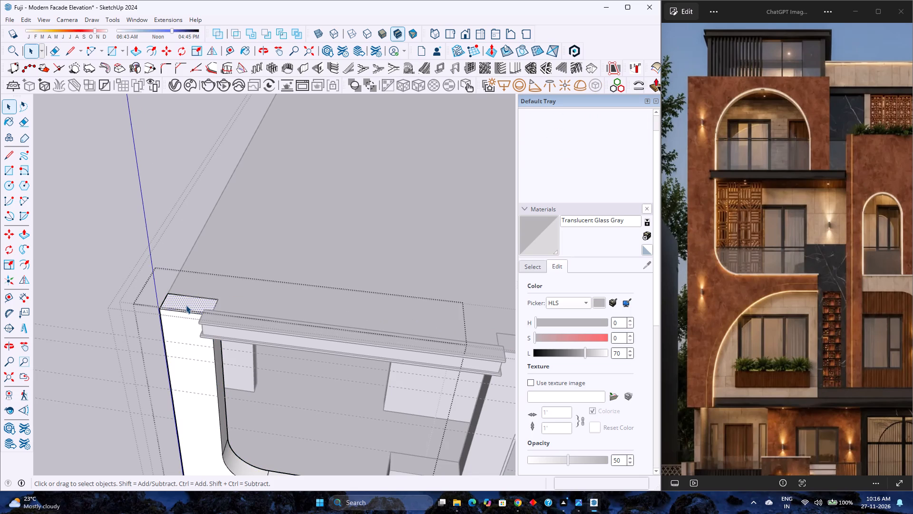
key("p")
left_click(186, 305)
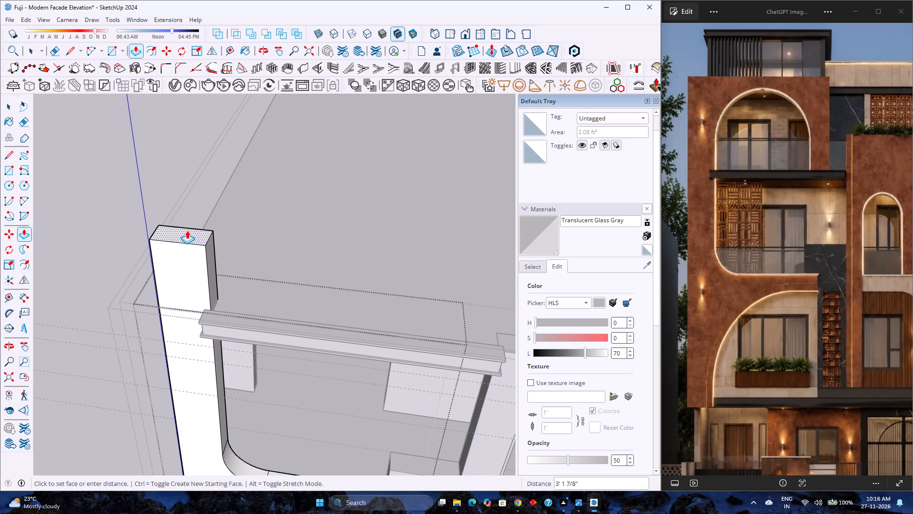
key("8")
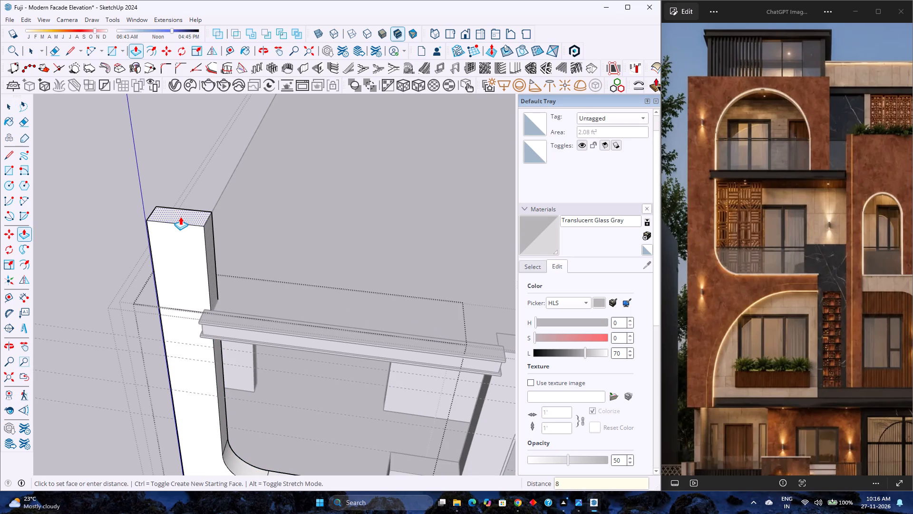
key("apostrophe")
key("Return")
Examine the extended left column against the rest of the house from above and from the front.
scroll(180, 218, "down", 10)
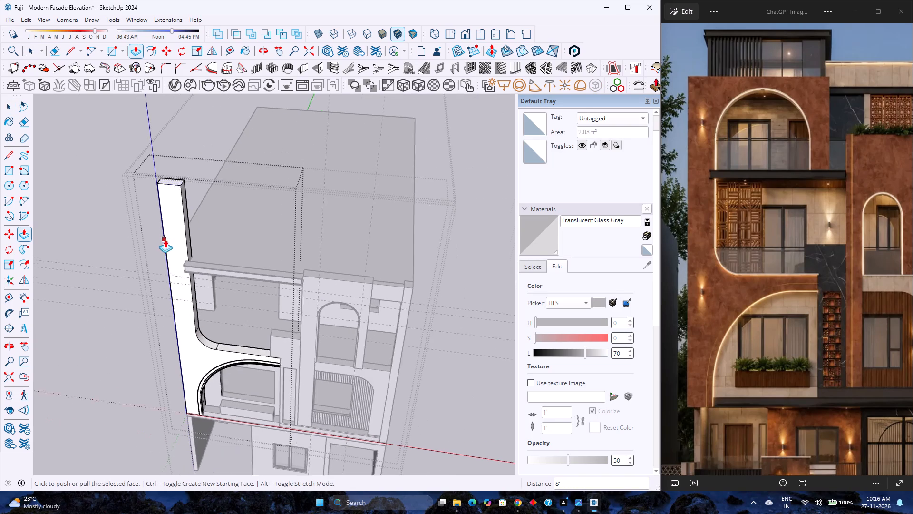
scroll(165, 239, "down", 1)
scroll(161, 283, "up", 1)
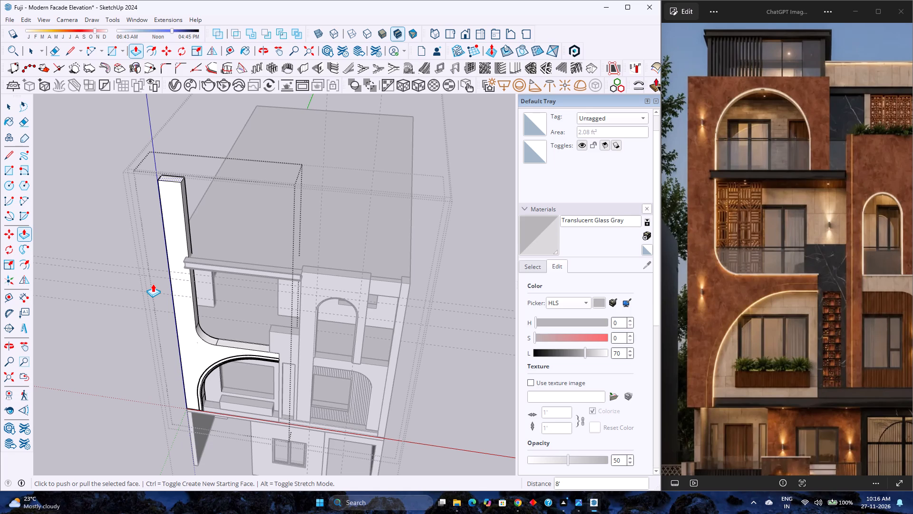
scroll(159, 291, "down", 4)
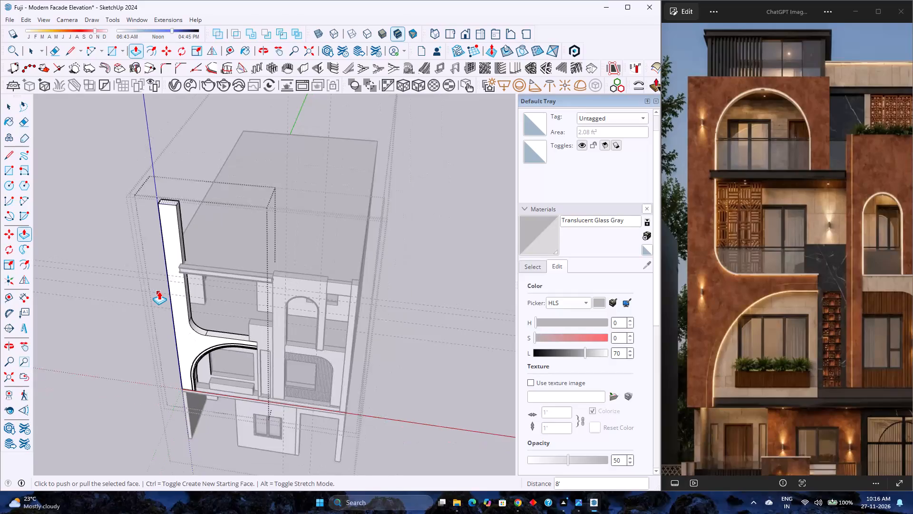
scroll(159, 291, "up", 4)
scroll(159, 291, "down", 4)
scroll(159, 291, "up", 1)
scroll(163, 297, "down", 3)
middle_click_drag(165, 320, 196, 227)
middle_click(196, 227)
middle_click(196, 227)
scroll(196, 227, "up", 4)
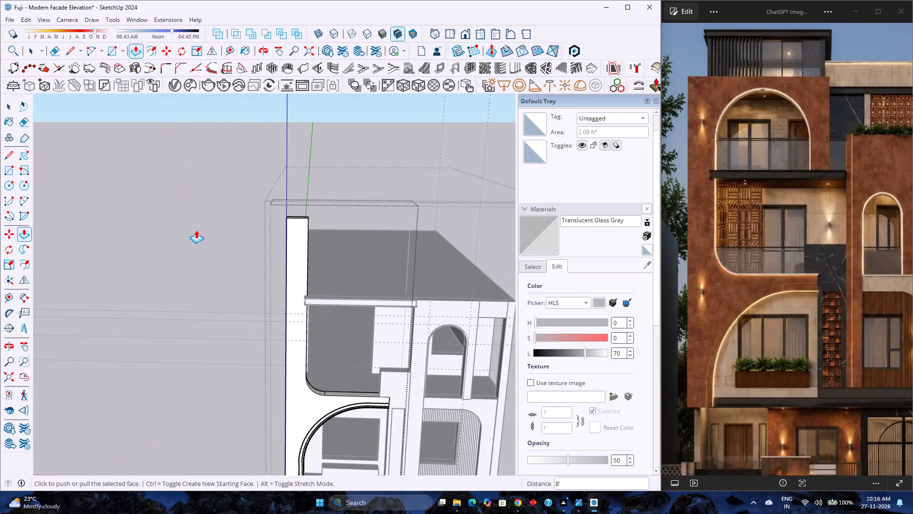
scroll(197, 239, "down", 5)
scroll(152, 266, "down", 2)
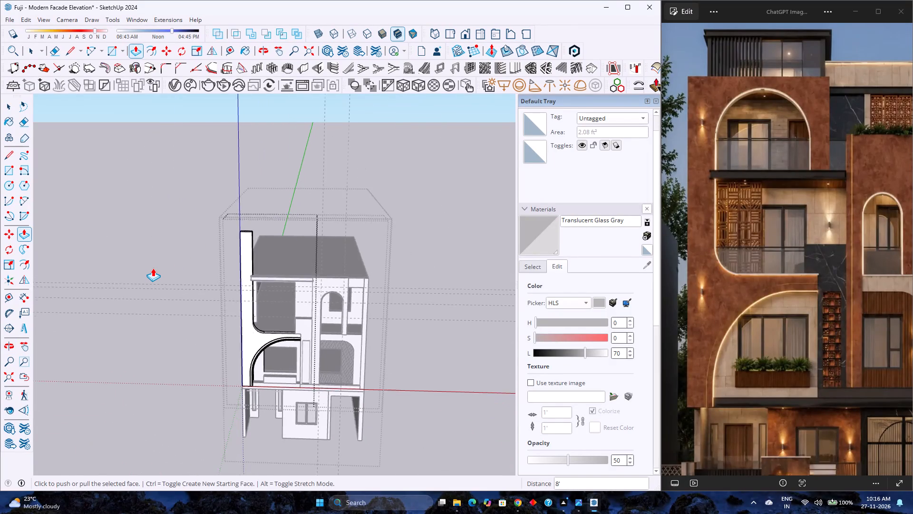
scroll(153, 268, "up", 4)
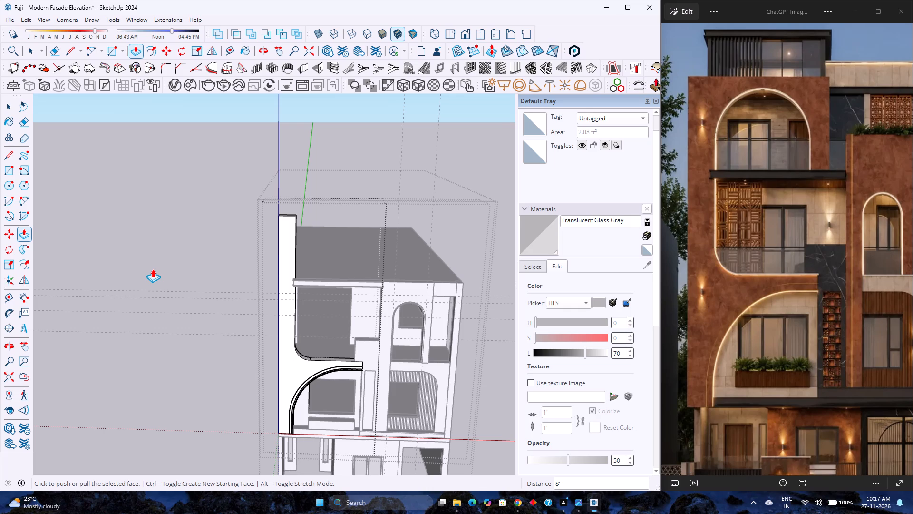
scroll(232, 292, "down", 2)
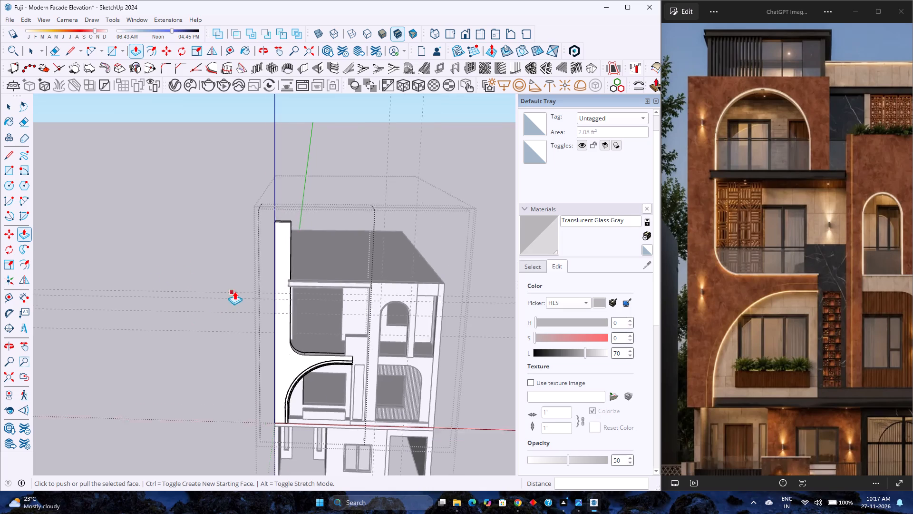
scroll(234, 291, "down", 1)
scroll(312, 245, "up", 4)
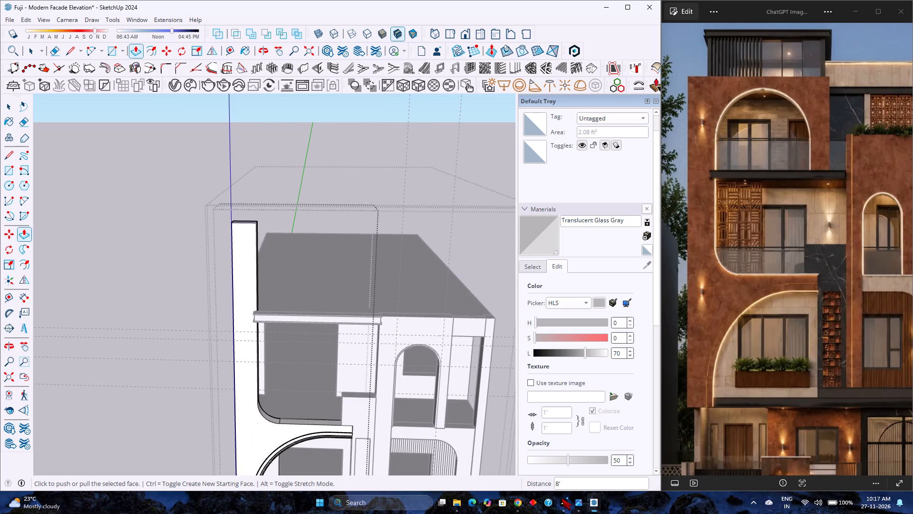
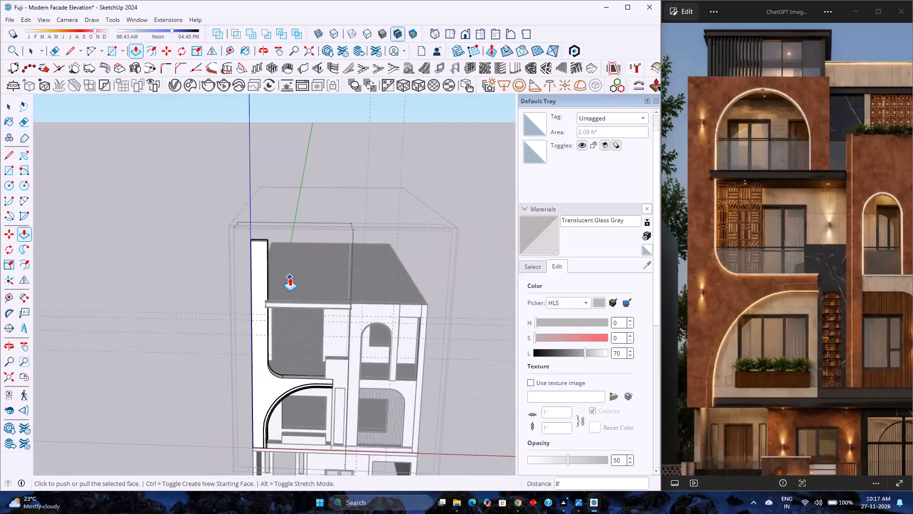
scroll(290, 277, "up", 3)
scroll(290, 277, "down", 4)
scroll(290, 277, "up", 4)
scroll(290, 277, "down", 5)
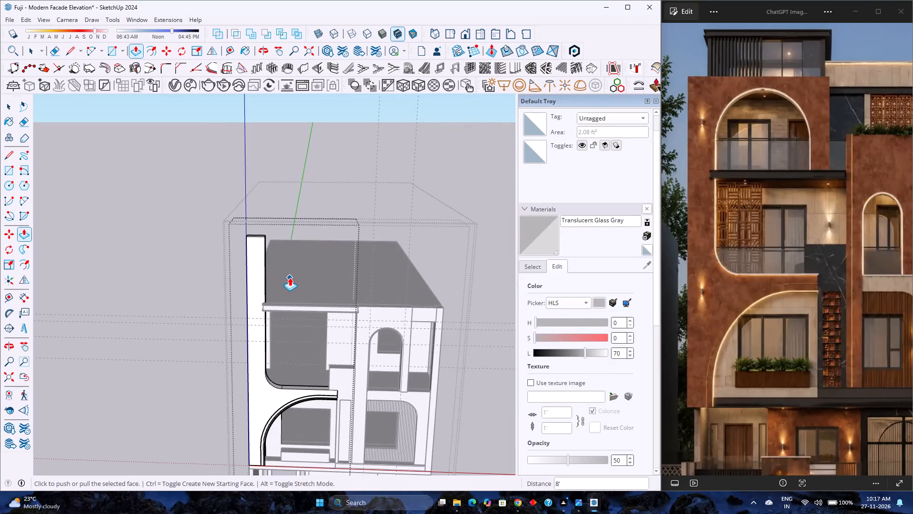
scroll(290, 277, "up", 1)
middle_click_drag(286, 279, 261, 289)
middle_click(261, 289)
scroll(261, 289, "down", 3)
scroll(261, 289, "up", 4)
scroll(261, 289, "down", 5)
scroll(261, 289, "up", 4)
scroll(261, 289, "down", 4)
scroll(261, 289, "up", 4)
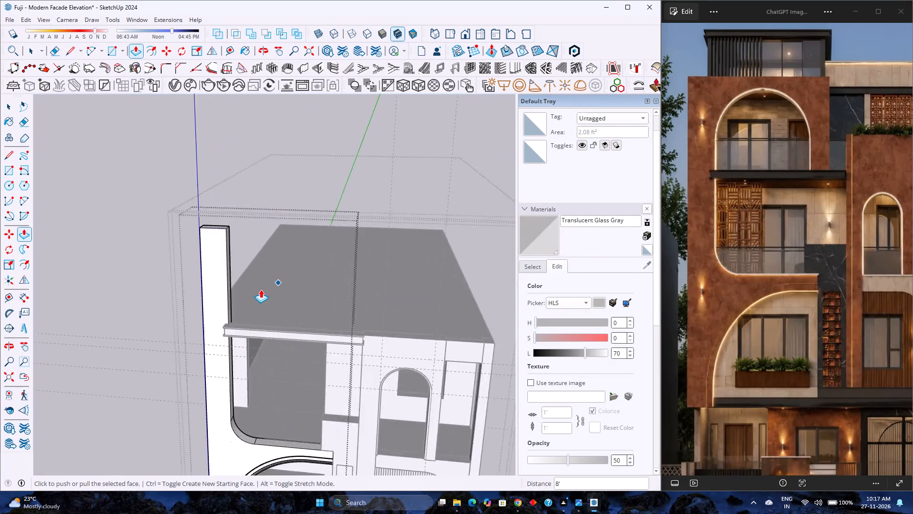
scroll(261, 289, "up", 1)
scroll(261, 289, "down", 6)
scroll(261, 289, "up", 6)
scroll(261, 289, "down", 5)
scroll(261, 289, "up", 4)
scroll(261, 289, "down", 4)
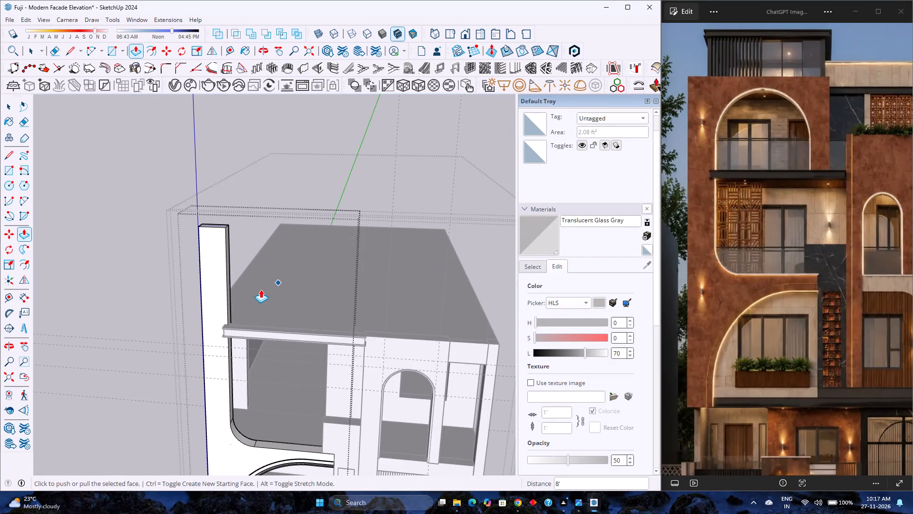
Draw a line across the inner side of the raised left column where it meets the roof slab.
middle_click_drag(261, 290, 223, 309)
middle_click_drag(222, 310, 201, 316)
middle_click(200, 316)
scroll(164, 331, "up", 10)
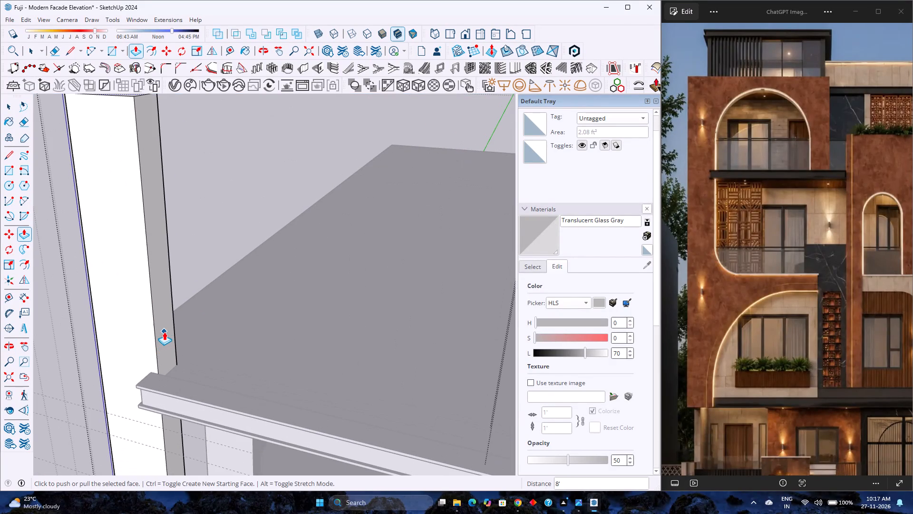
key("l")
scroll(165, 378, "up", 3)
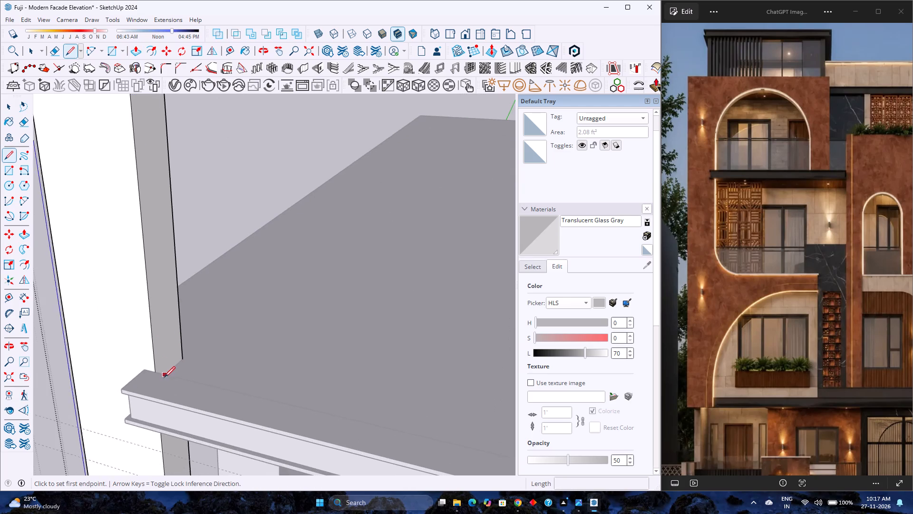
scroll(164, 377, "up", 10)
middle_click_drag(175, 364, 0, 418)
scroll(158, 340, "up", 1)
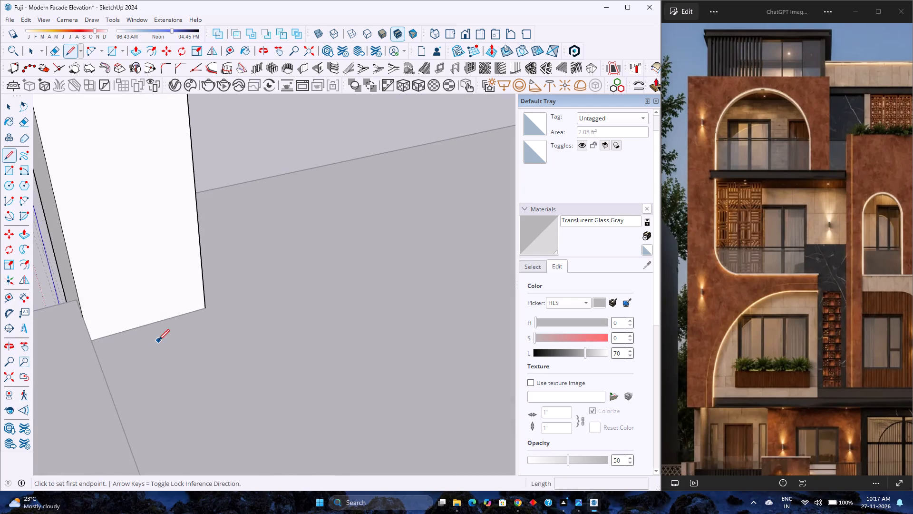
scroll(158, 340, "up", 1)
middle_click_drag(158, 340, 30, 352)
left_click(83, 277)
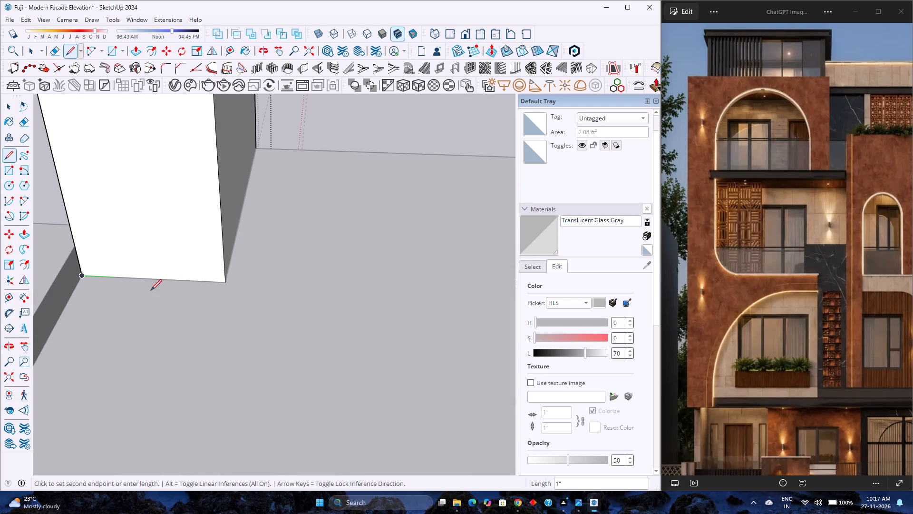
left_click(223, 283)
Push/pull the column's inner side face above the roof 8' 8" sideways, up to the endpoint of the frame on the floor below.
scroll(223, 287, "down", 8)
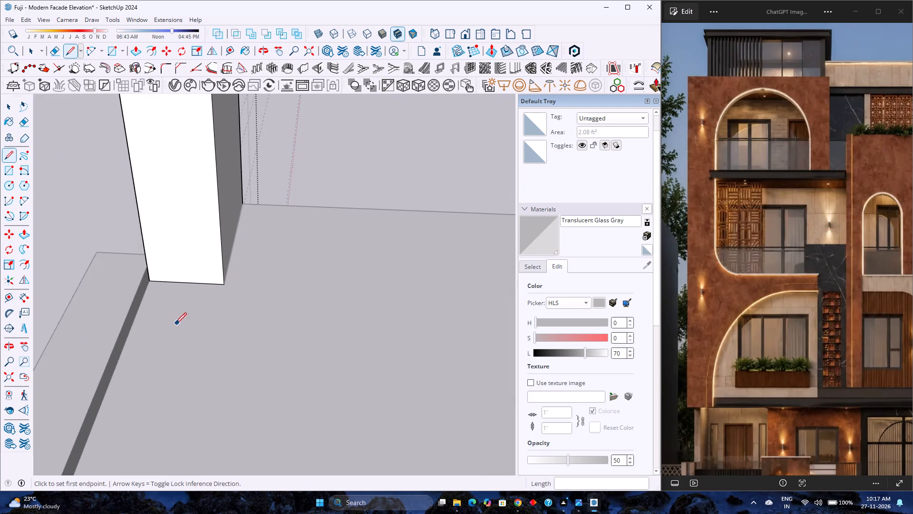
middle_click(175, 324)
middle_click_drag(178, 325, 312, 328)
middle_click_drag(316, 328, 321, 328)
middle_click(321, 328)
scroll(306, 329, "down", 12)
middle_click_drag(291, 324, 197, 326, "shift")
middle_click(194, 326, "shift")
middle_click_drag(189, 326, 215, 320)
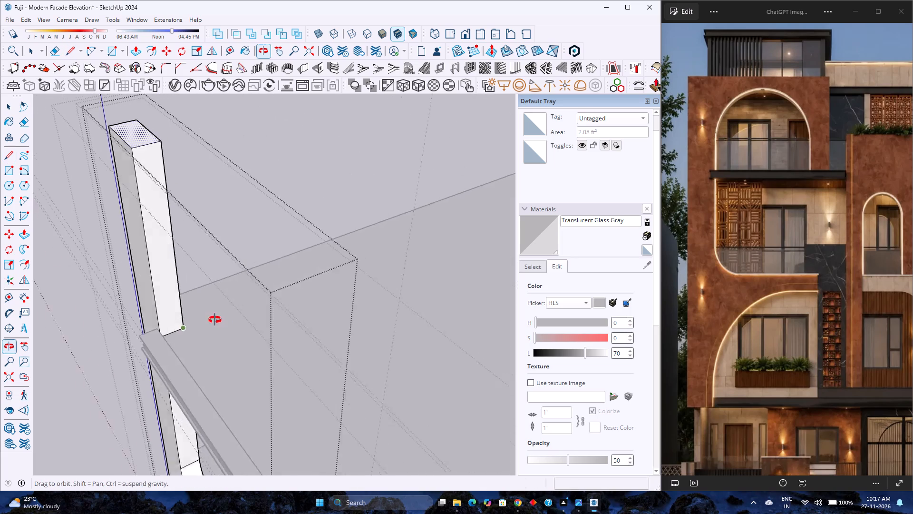
middle_click_drag(215, 320, 231, 318)
middle_click_drag(232, 318, 238, 316)
key("p")
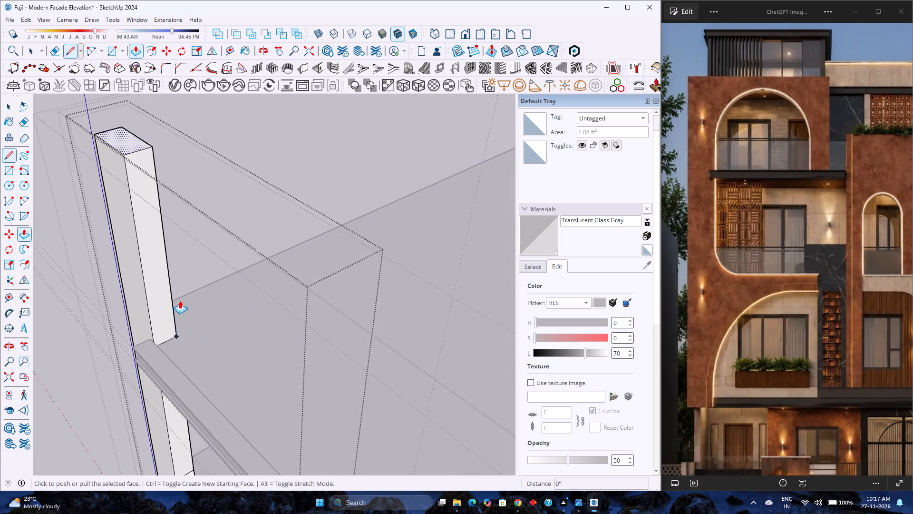
key("Escape")
left_click(157, 281)
scroll(184, 308, "down", 4)
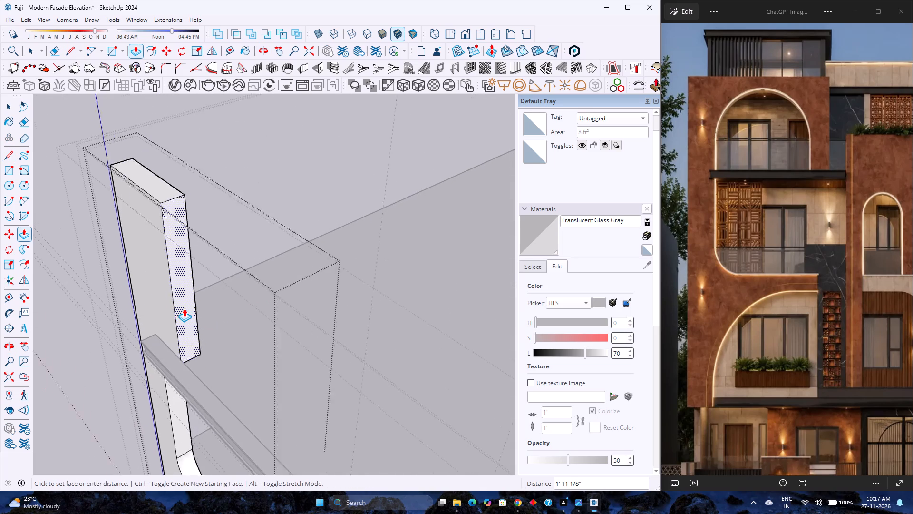
scroll(184, 308, "down", 16)
middle_click_drag(178, 316, 251, 271)
middle_click_drag(255, 269, 266, 263)
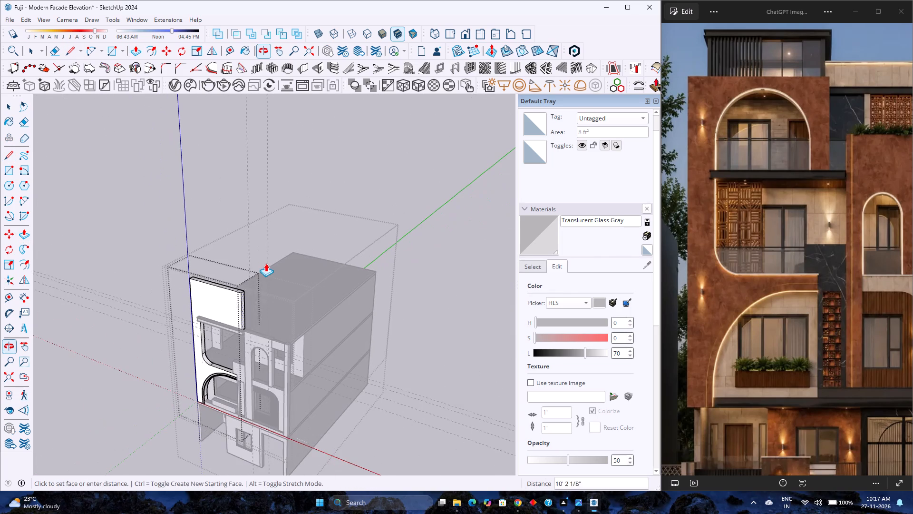
middle_click_drag(266, 263, 265, 263)
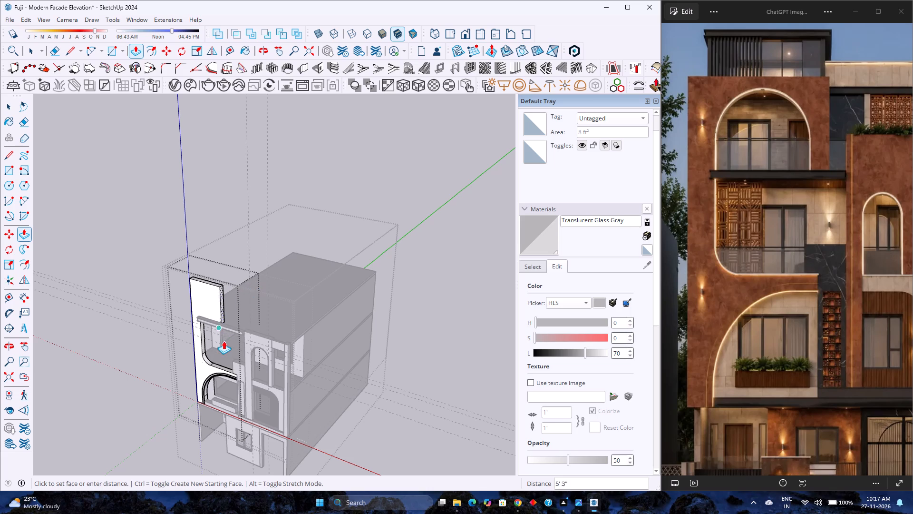
scroll(224, 342, "up", 3)
middle_click_drag(224, 342, 339, 251)
middle_click(339, 251)
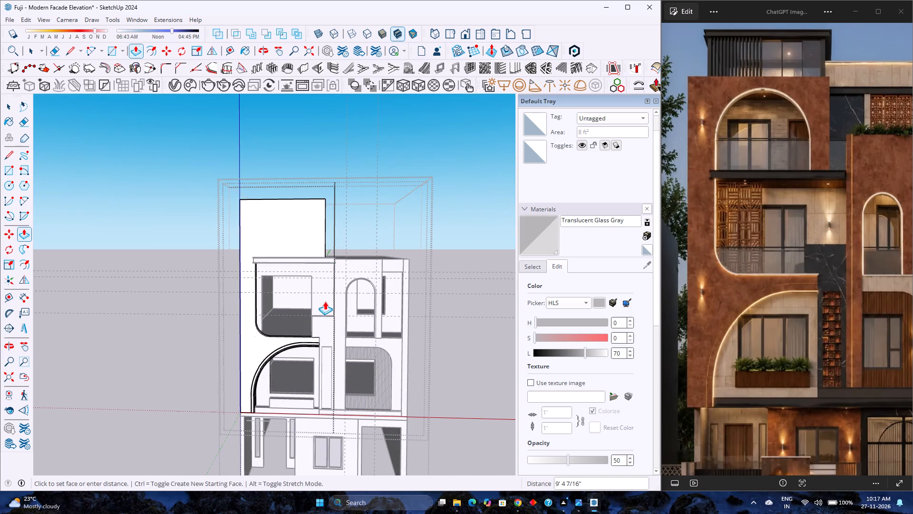
scroll(325, 301, "up", 8)
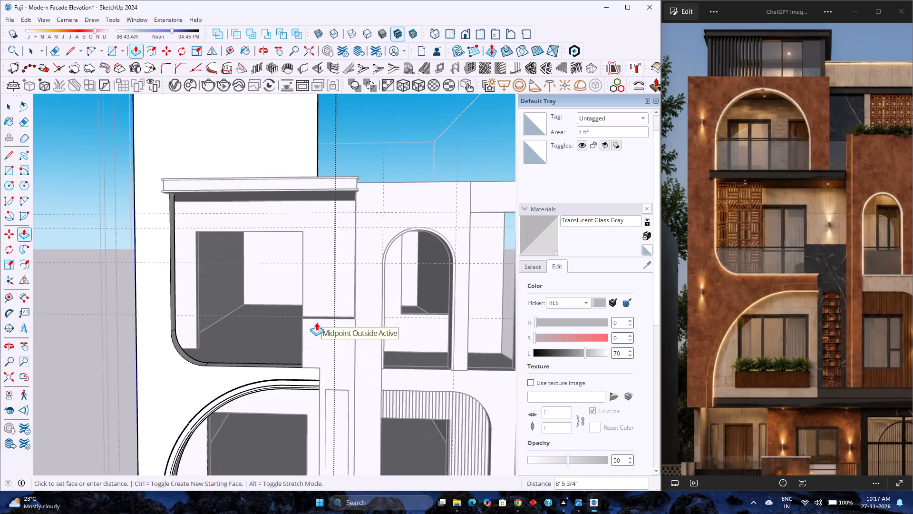
left_click(318, 367)
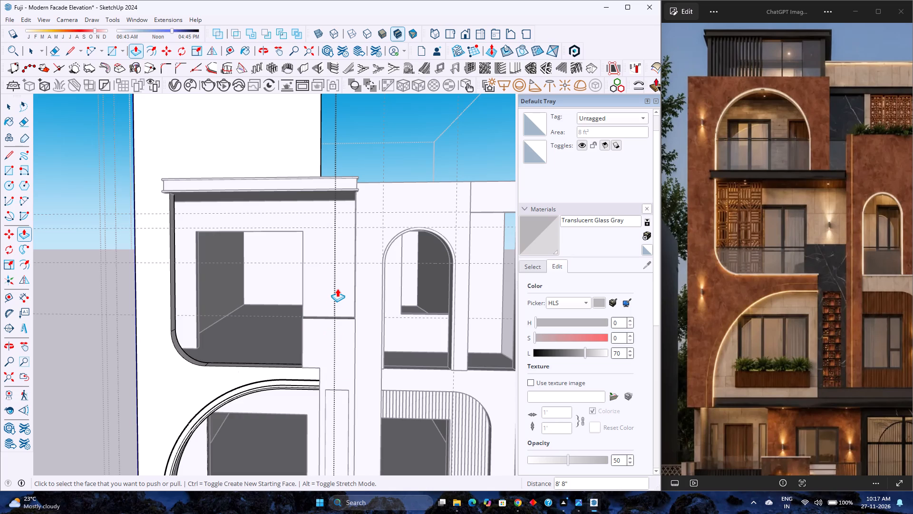
Place vertical guides on the new wall panel, 2' 1" in from its outer left edge and 1'6" in from its right edge.
scroll(337, 288, "down", 8)
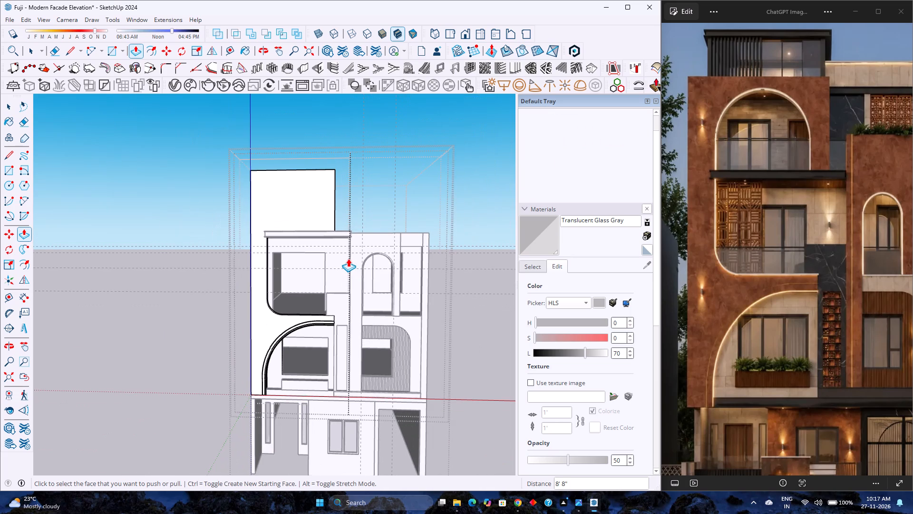
scroll(310, 229, "up", 3)
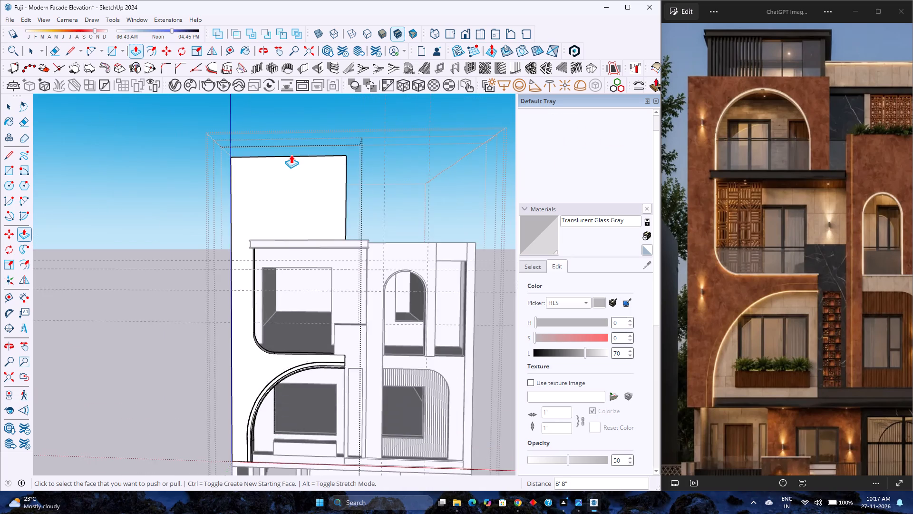
scroll(291, 156, "down", 1)
scroll(290, 157, "up", 4)
scroll(263, 215, "up", 3)
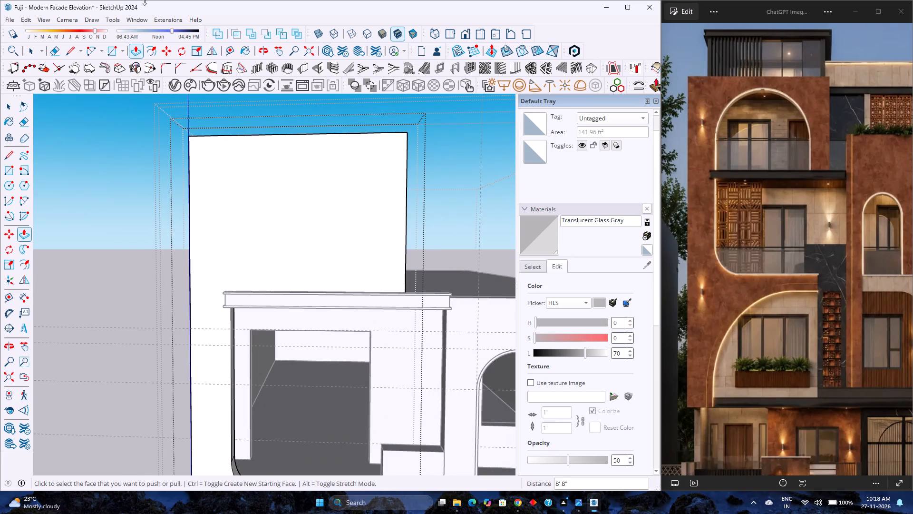
left_click(224, 56)
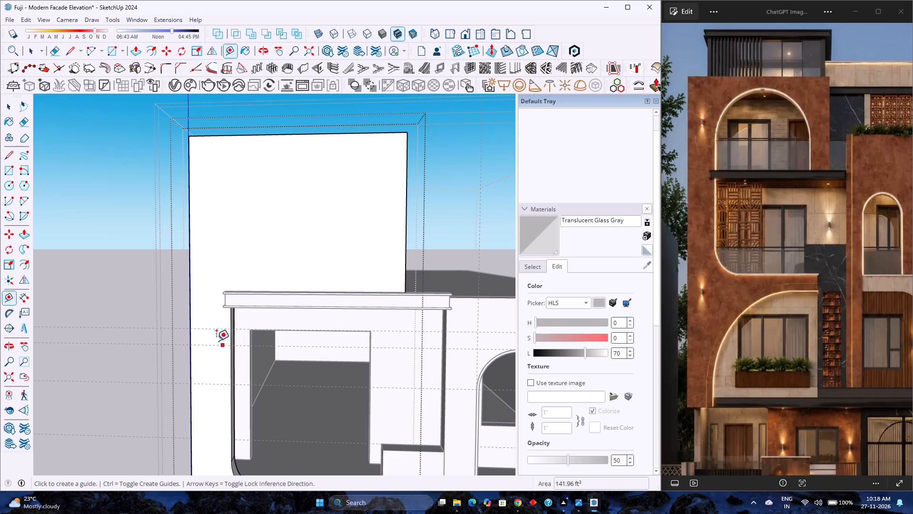
left_click(190, 317)
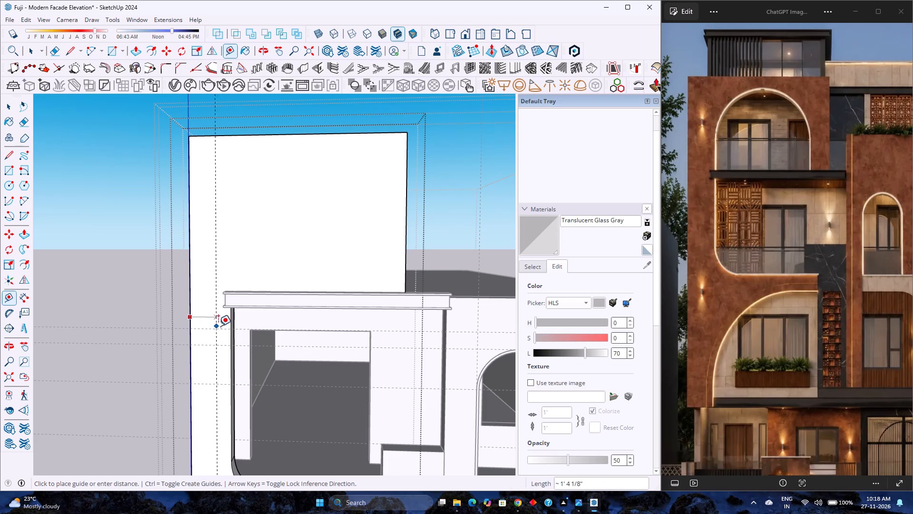
left_click(231, 321)
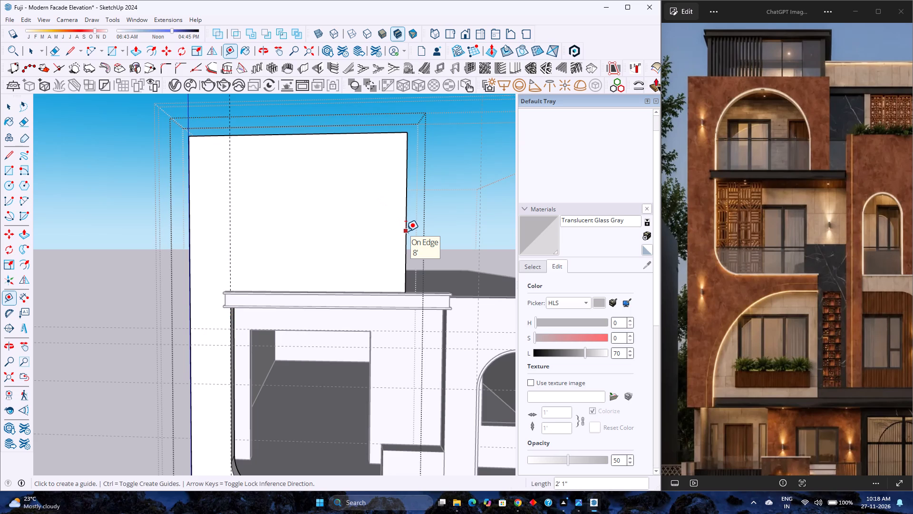
left_click(406, 231)
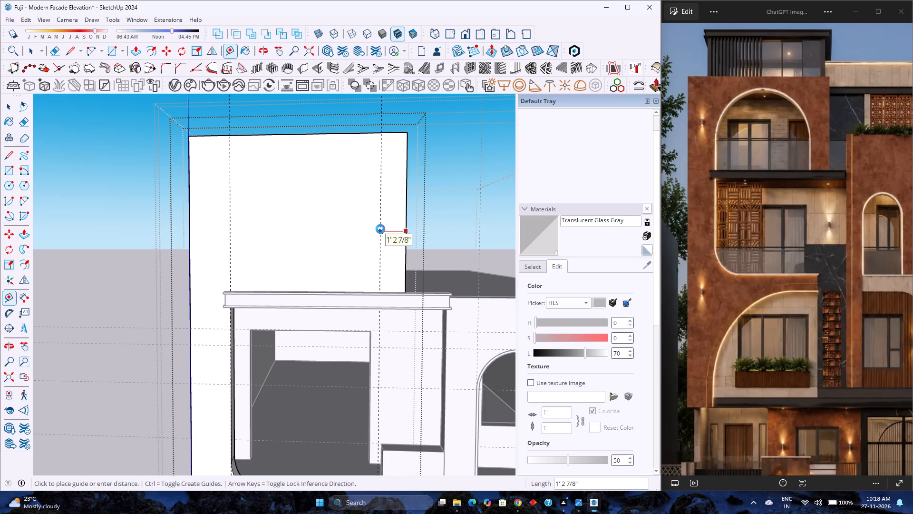
type("1'6")
key("Return")
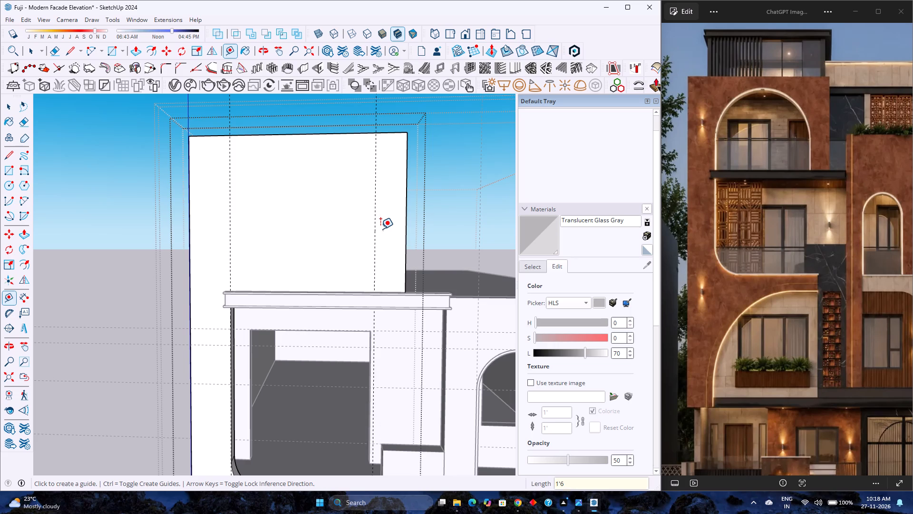
Place a horizontal guide on the wall panel 3' above its bottom edge at the roof ledge.
scroll(302, 277, "up", 3)
middle_click_drag(302, 279, 294, 307)
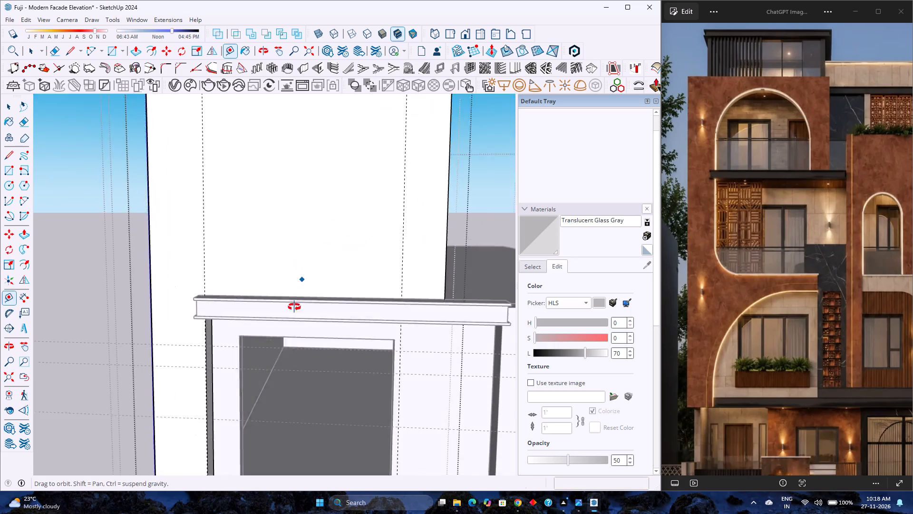
middle_click_drag(294, 307, 294, 326)
middle_click(294, 326)
scroll(290, 287, "up", 3)
left_click(296, 299)
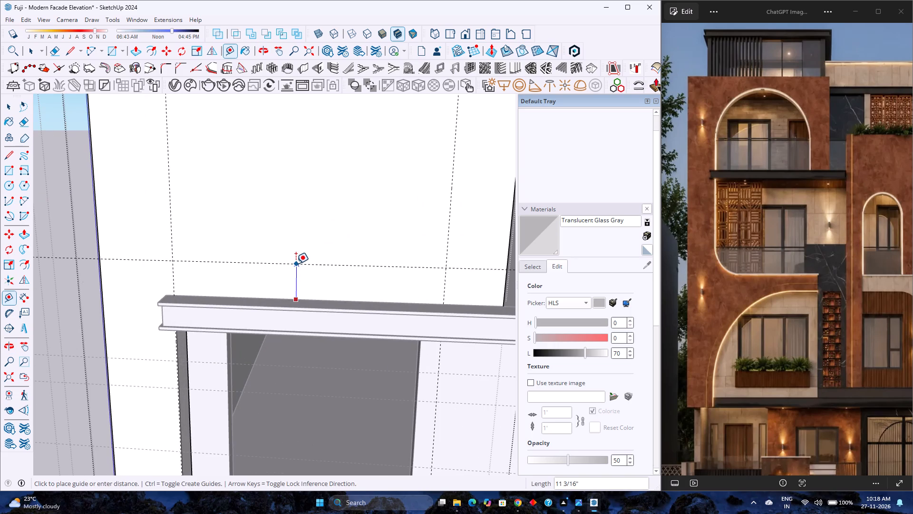
scroll(296, 263, "down", 8)
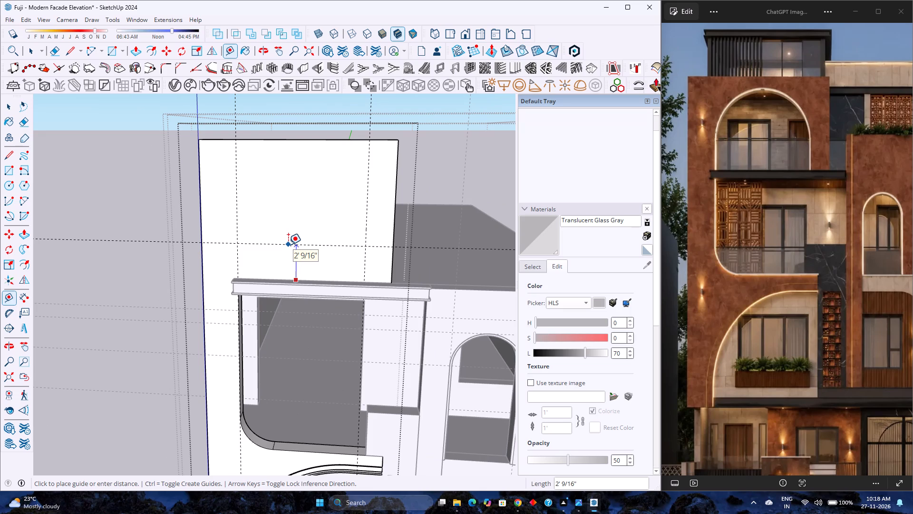
type("4'")
key("Return")
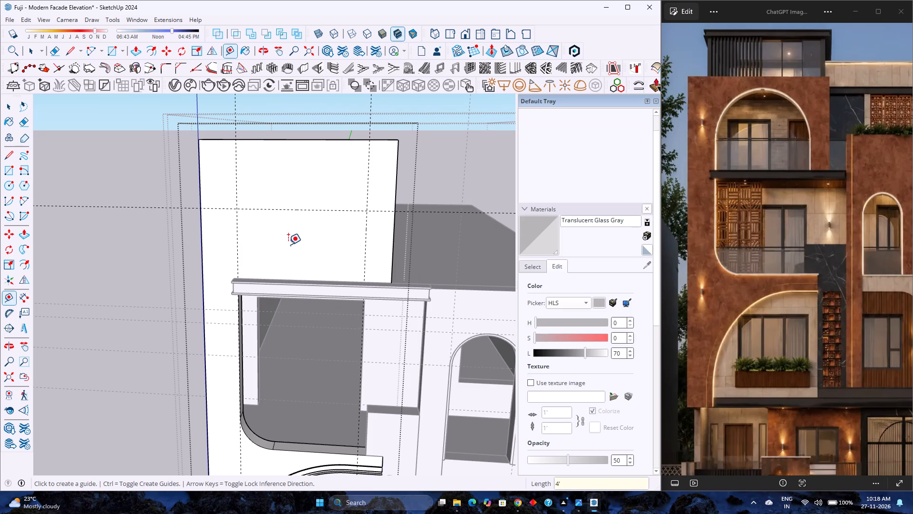
type("3'")
key("Return")
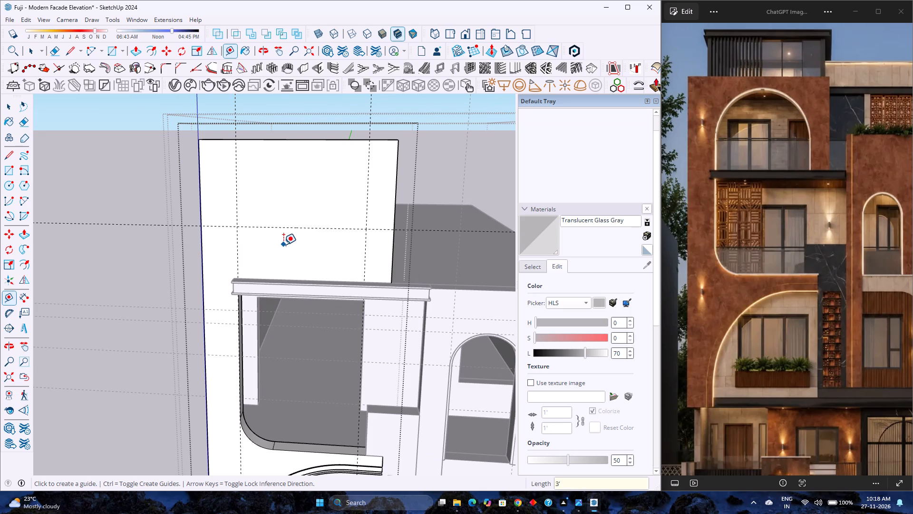
Draw a 3' vertical line along the left guide, from the roof ledge up to the horizontal guide.
scroll(283, 245, "down", 2)
middle_click_drag(295, 231, 279, 201)
scroll(281, 178, "up", 4)
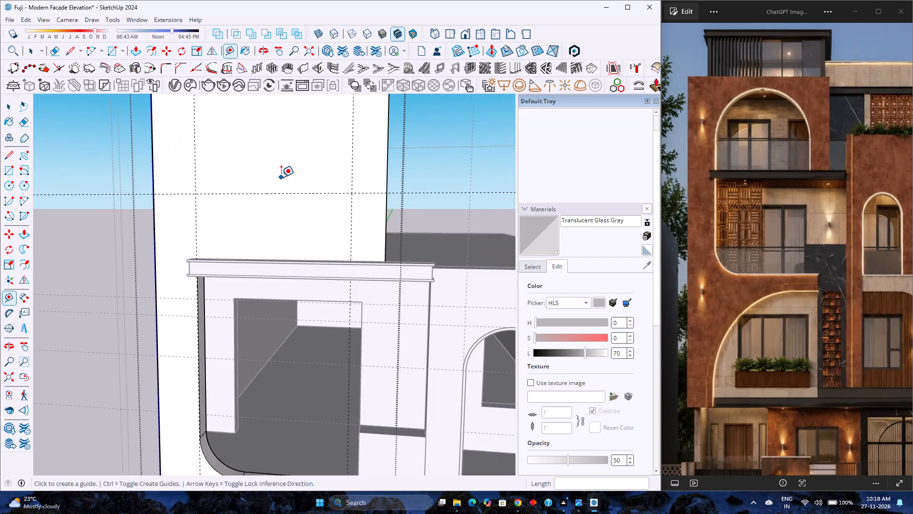
key("a")
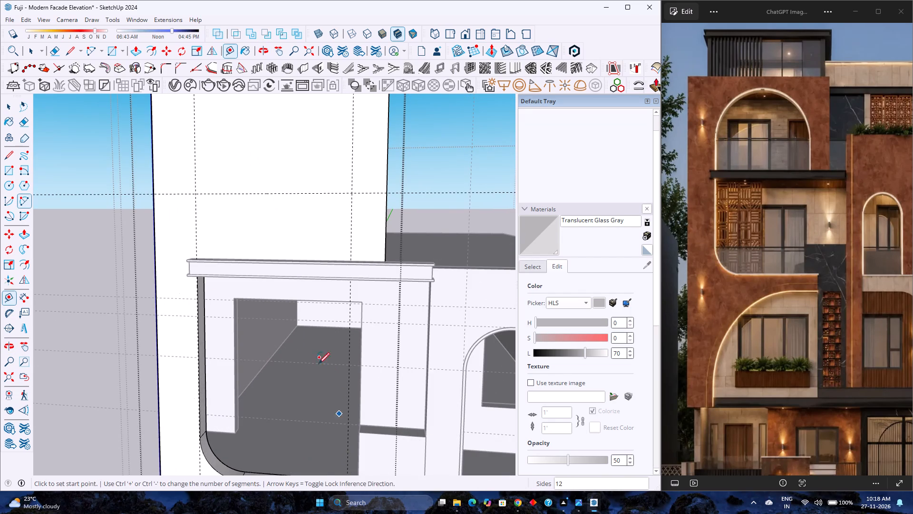
scroll(249, 215, "down", 3)
scroll(249, 215, "up", 4)
middle_click(249, 215, "shift")
middle_click_drag(248, 217, 243, 321, "shift")
middle_click(241, 350, "shift")
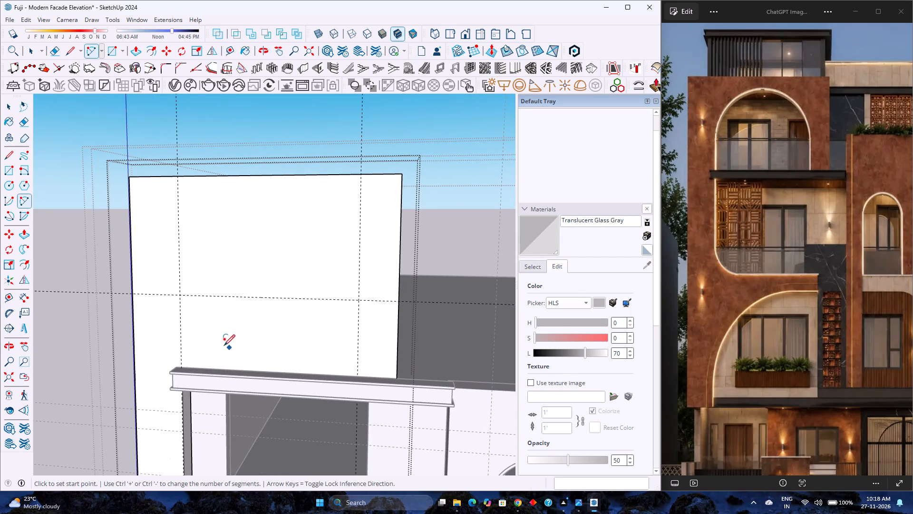
key("l")
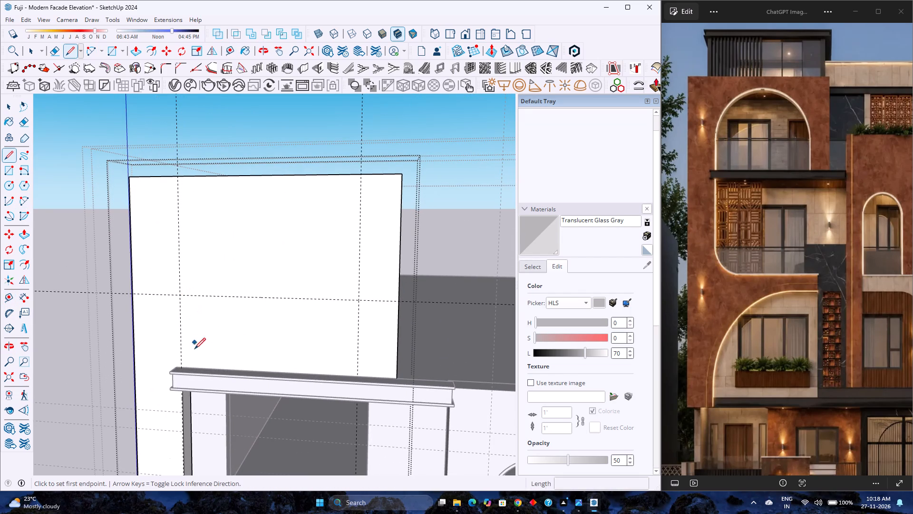
left_click(183, 366)
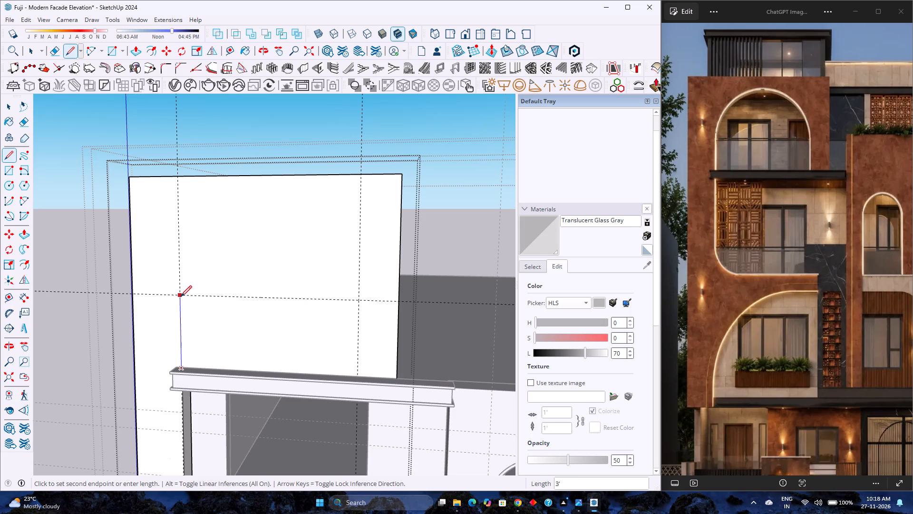
left_click(181, 297)
key("Escape")
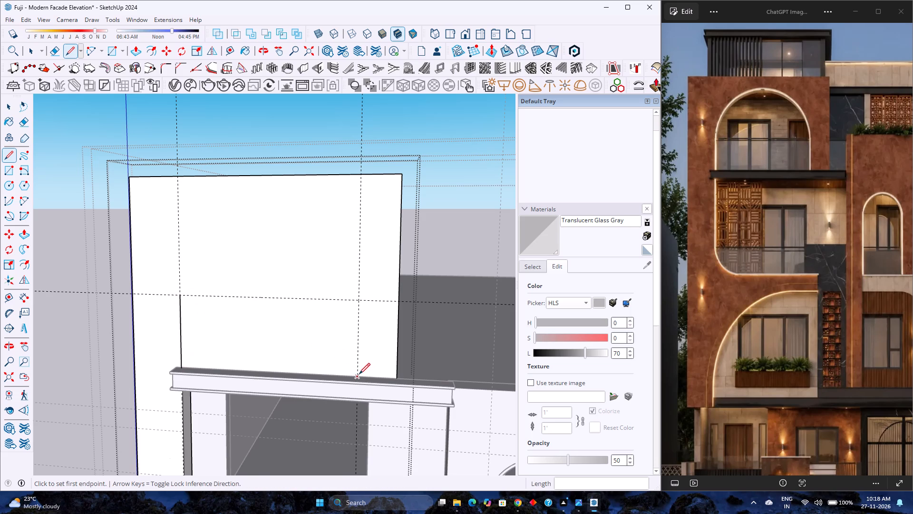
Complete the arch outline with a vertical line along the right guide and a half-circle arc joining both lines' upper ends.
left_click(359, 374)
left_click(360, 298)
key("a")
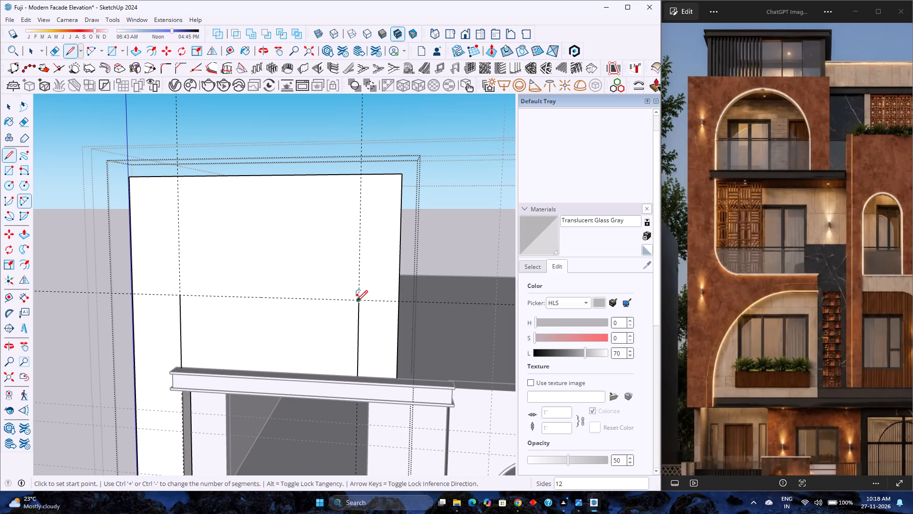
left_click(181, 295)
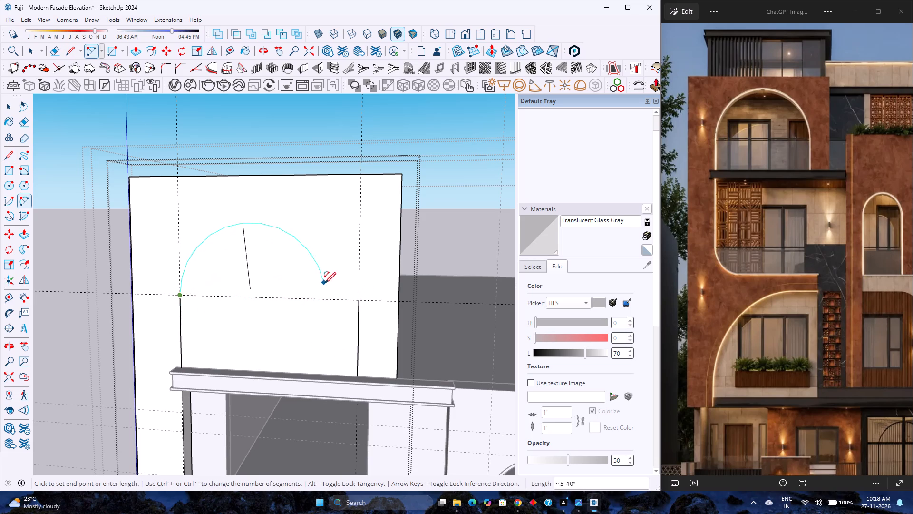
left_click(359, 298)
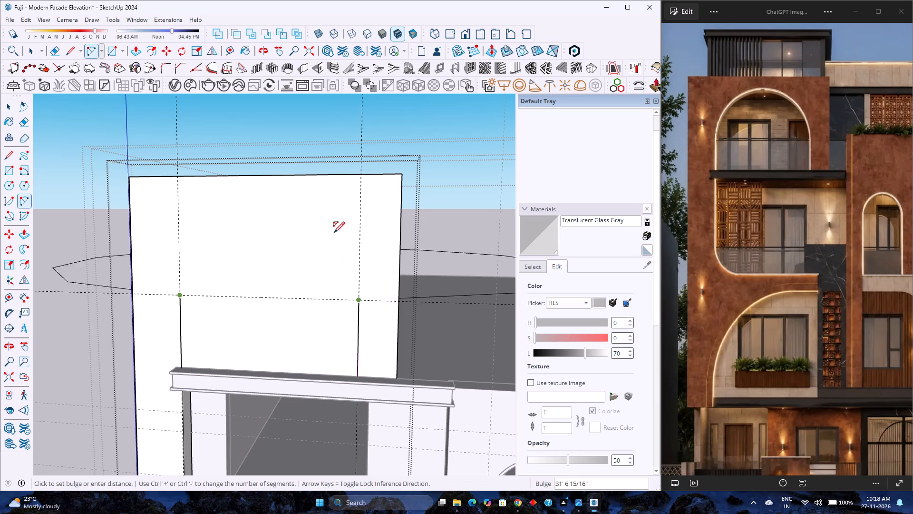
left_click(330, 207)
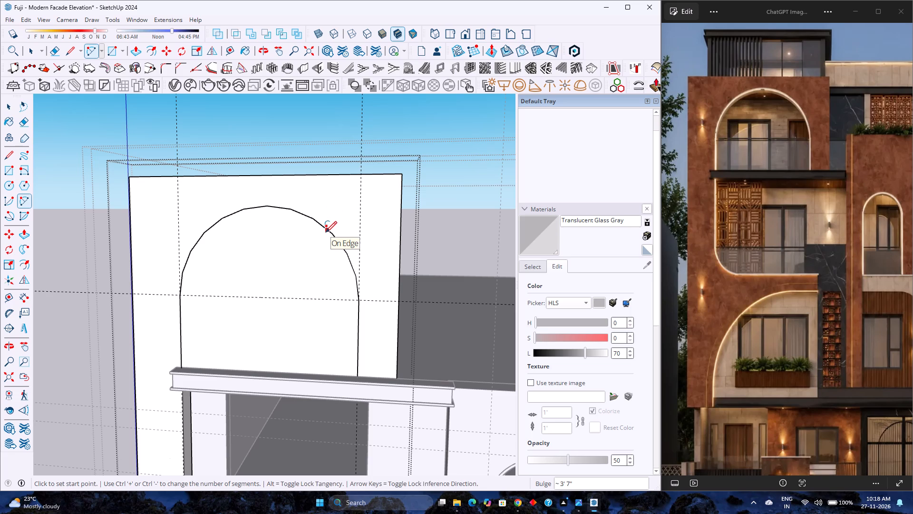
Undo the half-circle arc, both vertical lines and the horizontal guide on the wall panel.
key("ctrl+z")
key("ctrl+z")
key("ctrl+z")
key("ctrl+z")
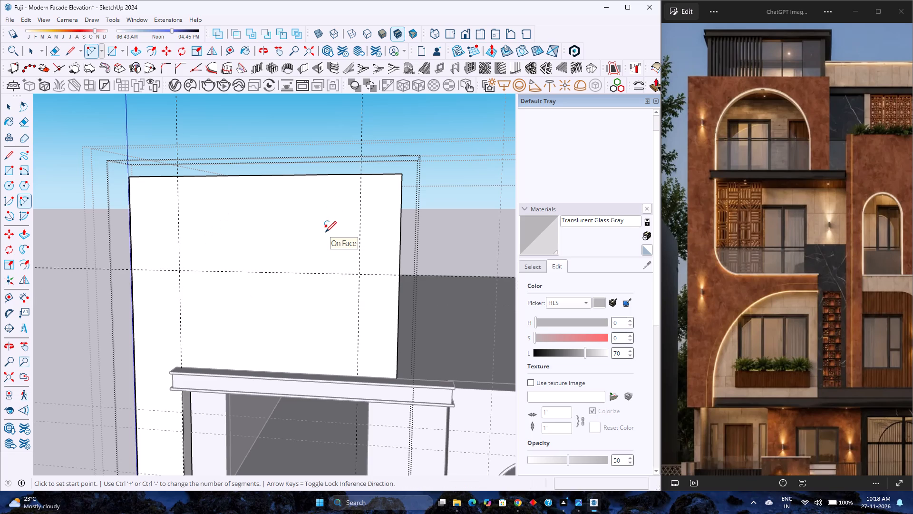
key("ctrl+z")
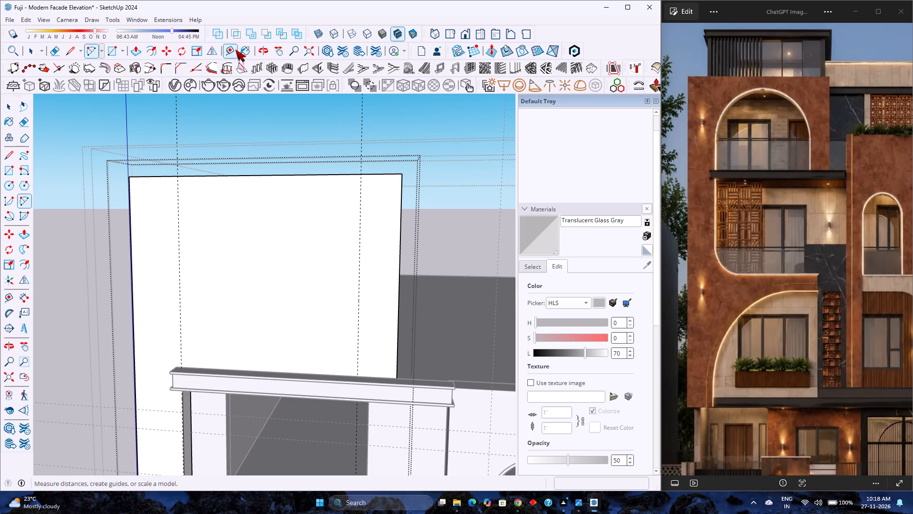
Place a horizontal guide on the wall panel 3'6" above its bottom edge at the roof ledge.
left_click(235, 49)
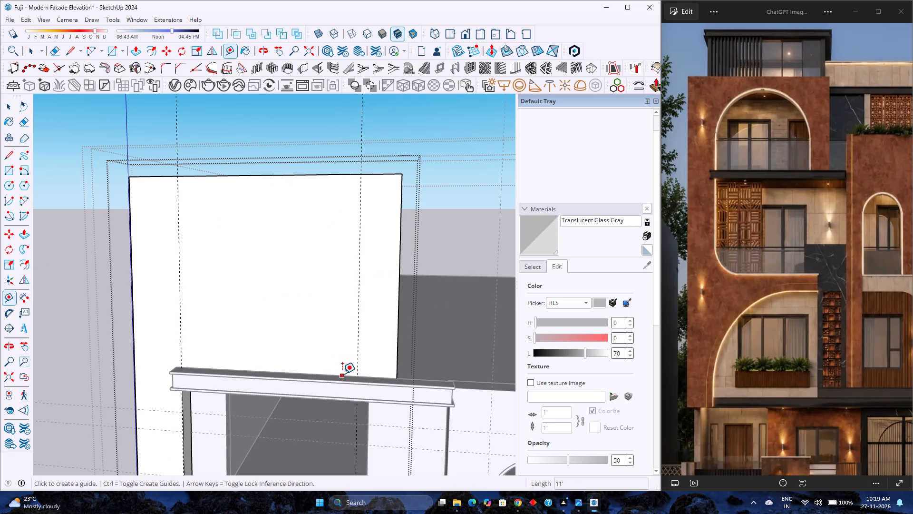
left_click(342, 374)
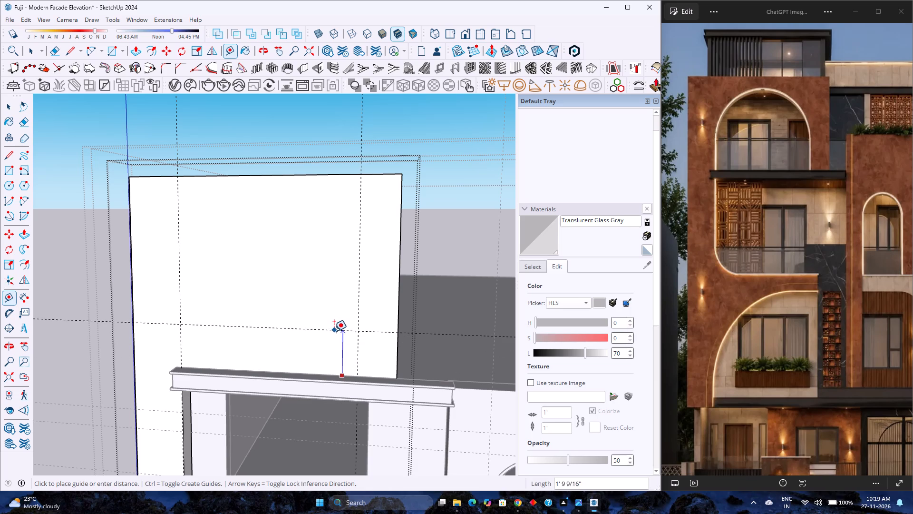
key("3")
type("'6")
key("Return")
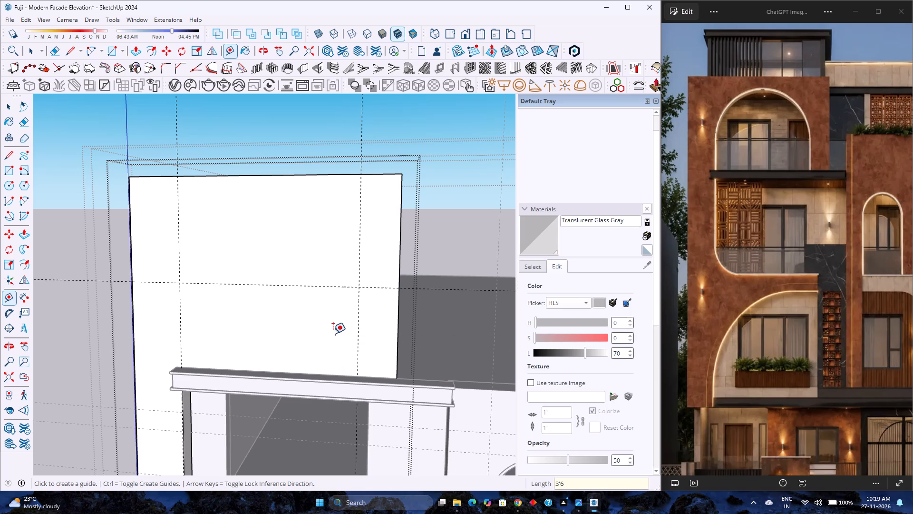
Draw a 3' 6" vertical line along the right guide, from the roof ledge up to the horizontal guide.
key("l")
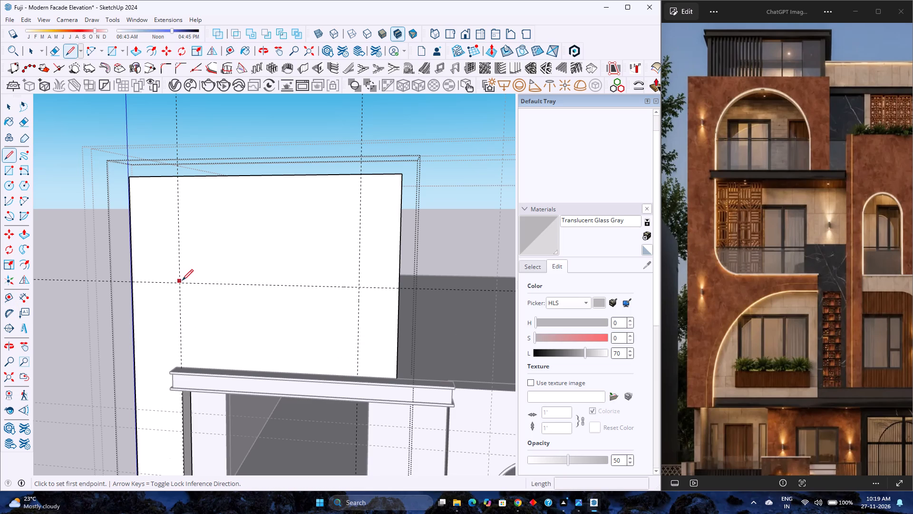
scroll(372, 305, "up", 3)
middle_click_drag(371, 306, 185, 383)
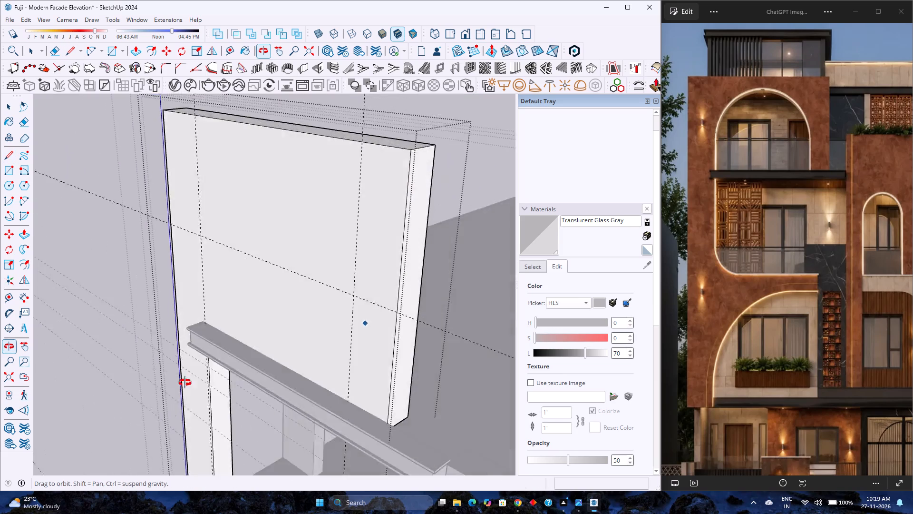
middle_click_drag(185, 383, 97, 396)
middle_click_drag(88, 395, 64, 364)
scroll(338, 407, "up", 6)
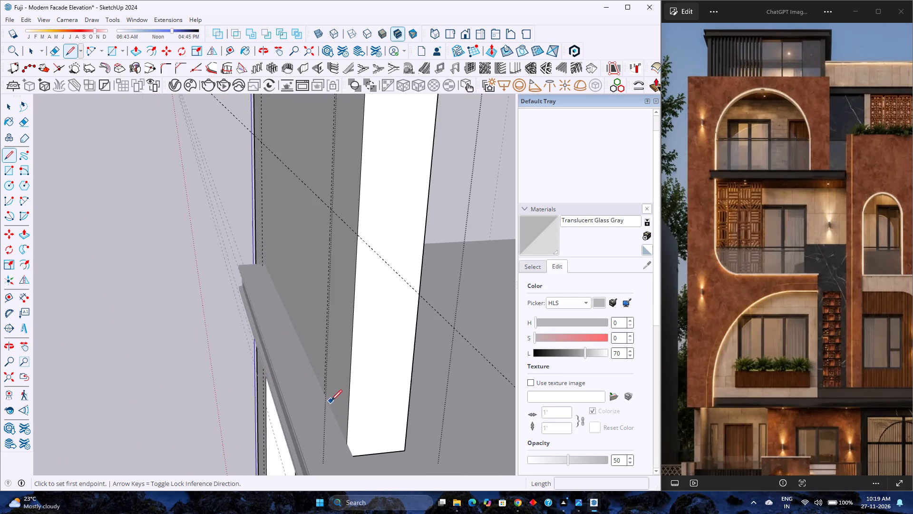
scroll(331, 401, "up", 3)
left_click(323, 390)
scroll(327, 369, "down", 9)
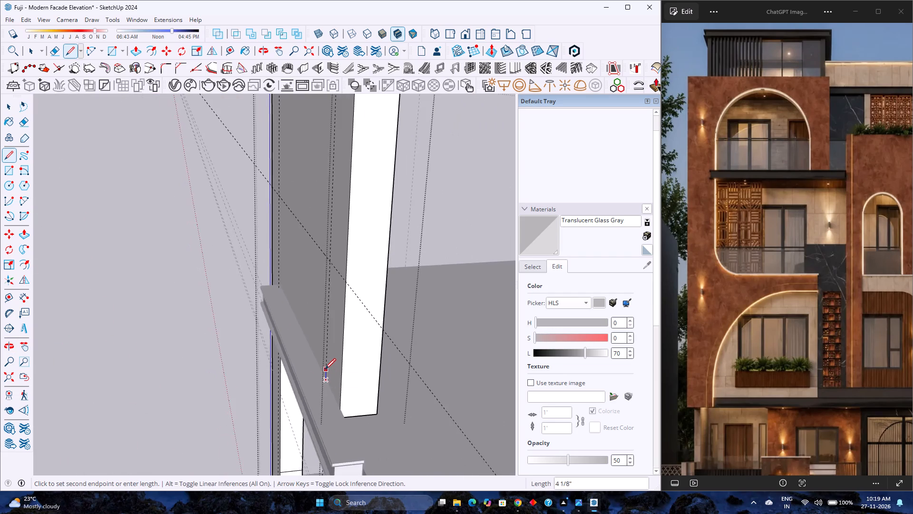
middle_click_drag(325, 369, 447, 352)
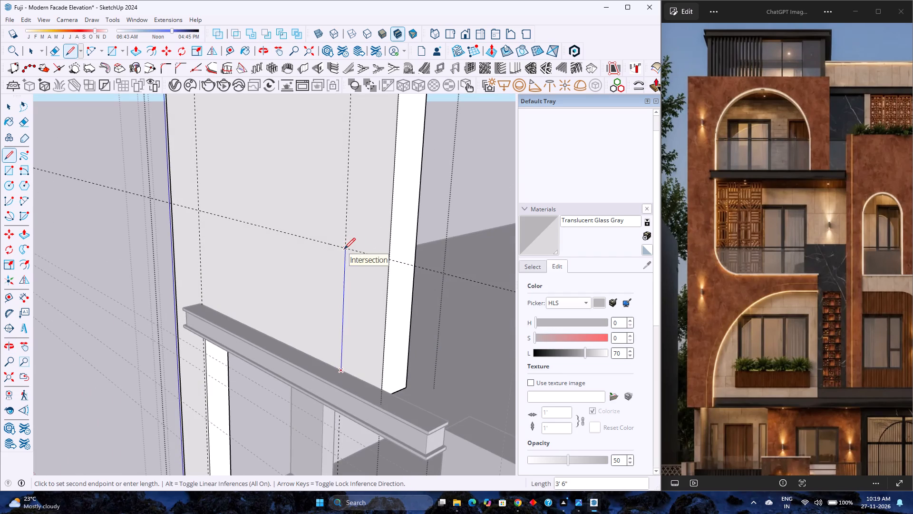
left_click(344, 249)
Copy the 3' 6" vertical line 7' 2" along the red axis to the left vertical guide.
key("space")
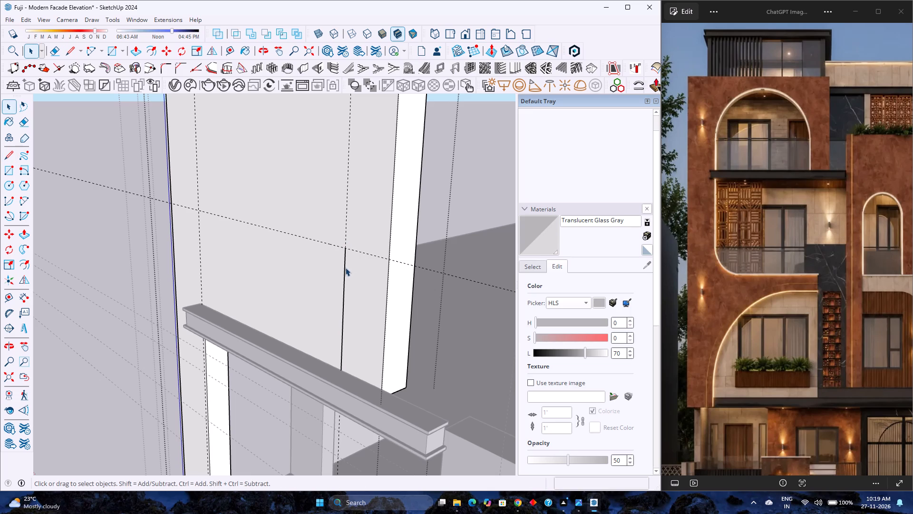
left_click(344, 267)
key("m")
middle_click_drag(336, 367, 346, 367)
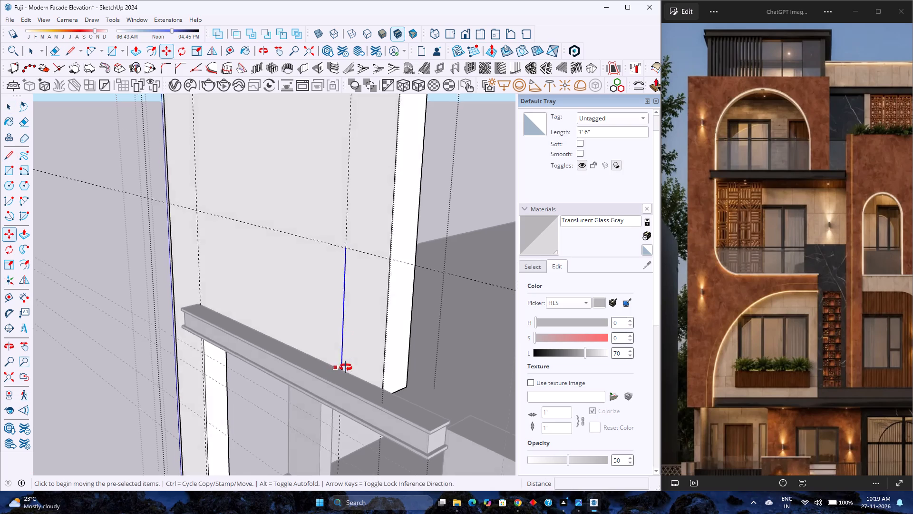
middle_click_drag(346, 367, 518, 362)
scroll(515, 370, "down", 4)
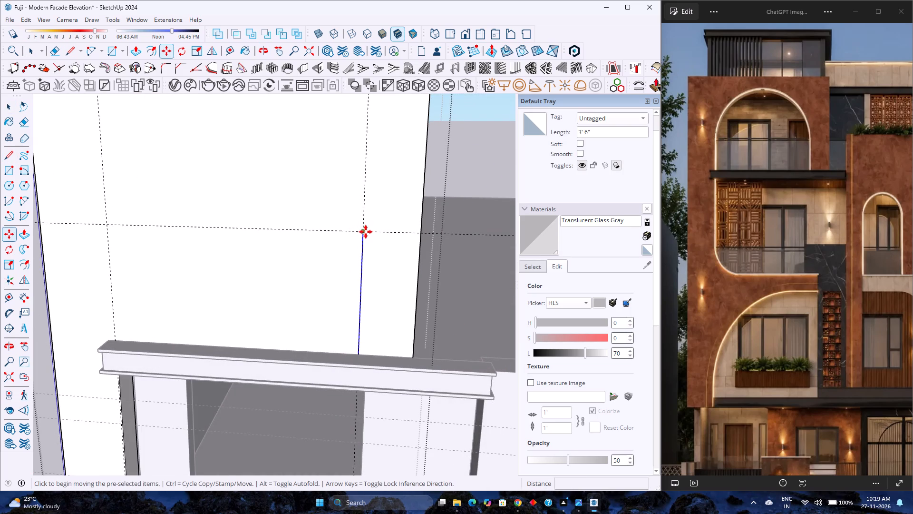
left_click(365, 231)
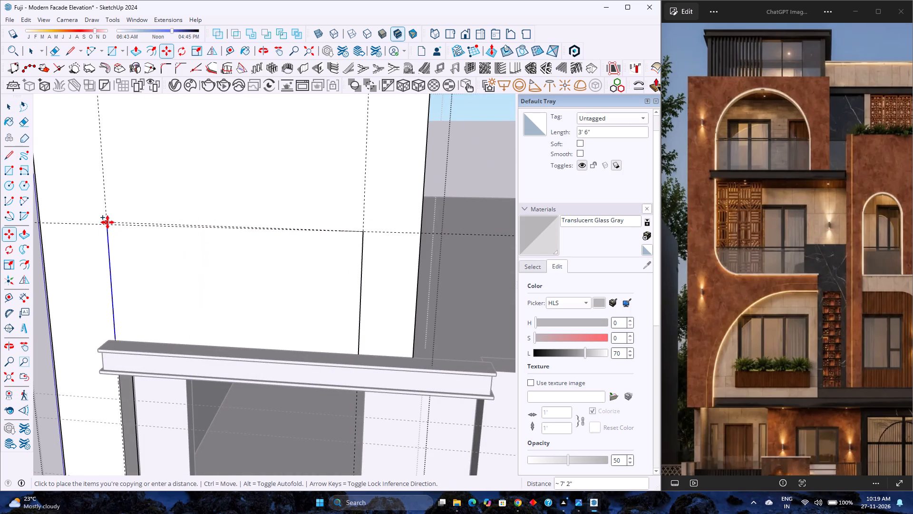
key("Right")
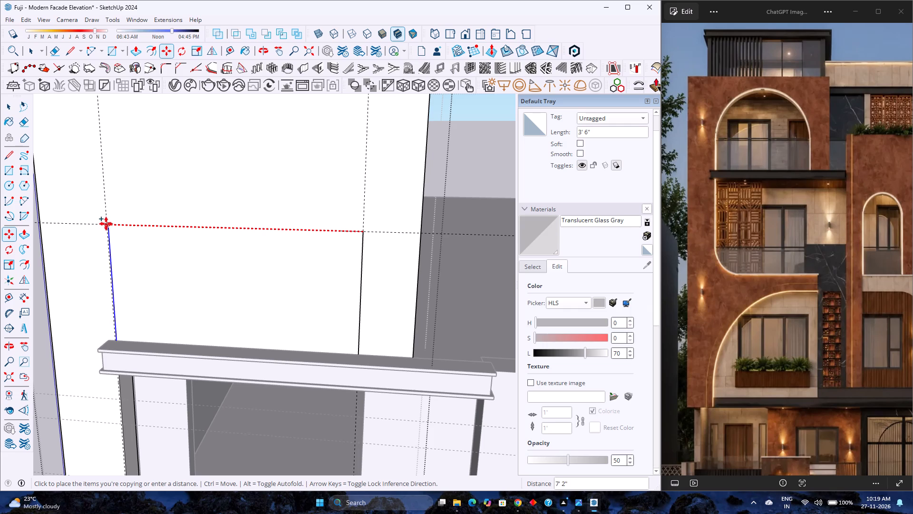
scroll(106, 223, "up", 17)
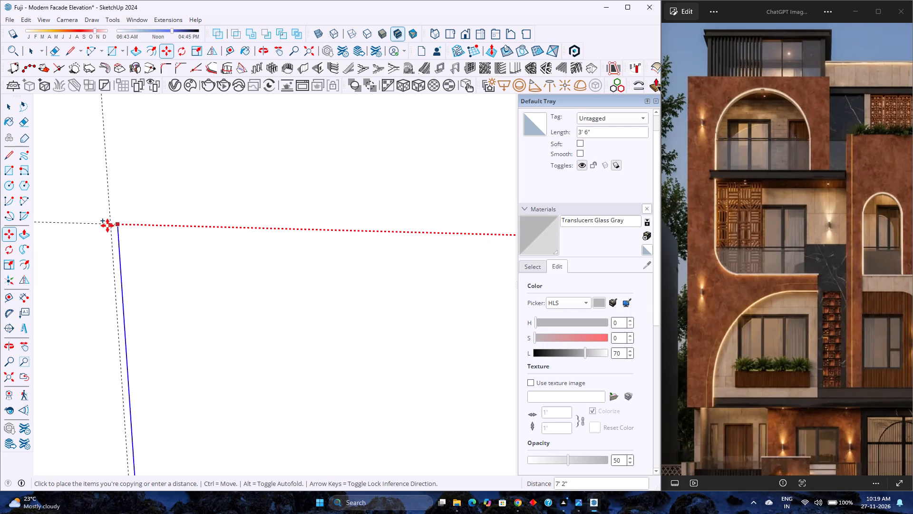
scroll(107, 226, "up", 4)
middle_click_drag(108, 225, 29, 311)
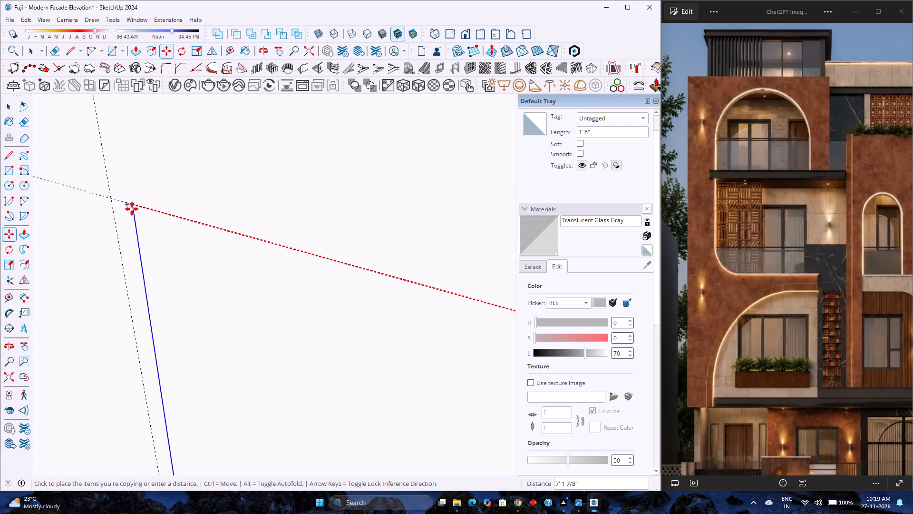
scroll(132, 209, "down", 16)
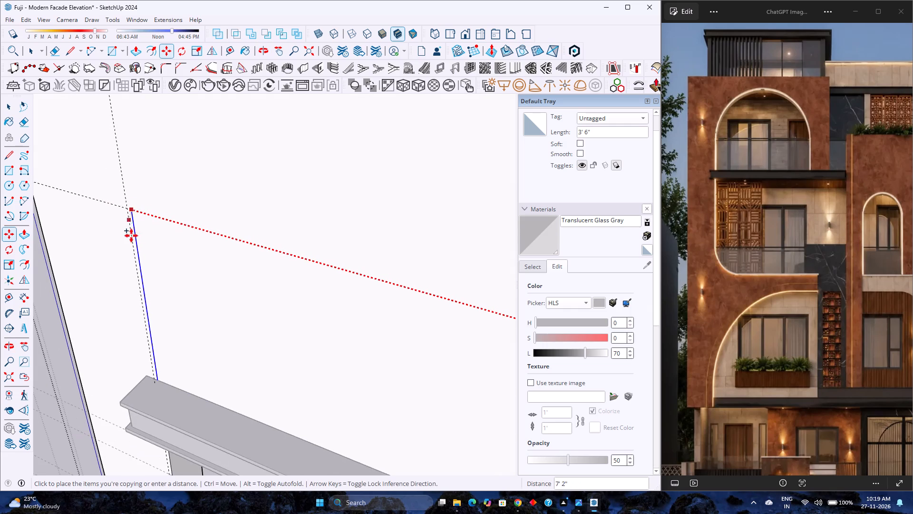
scroll(158, 377, "up", 13)
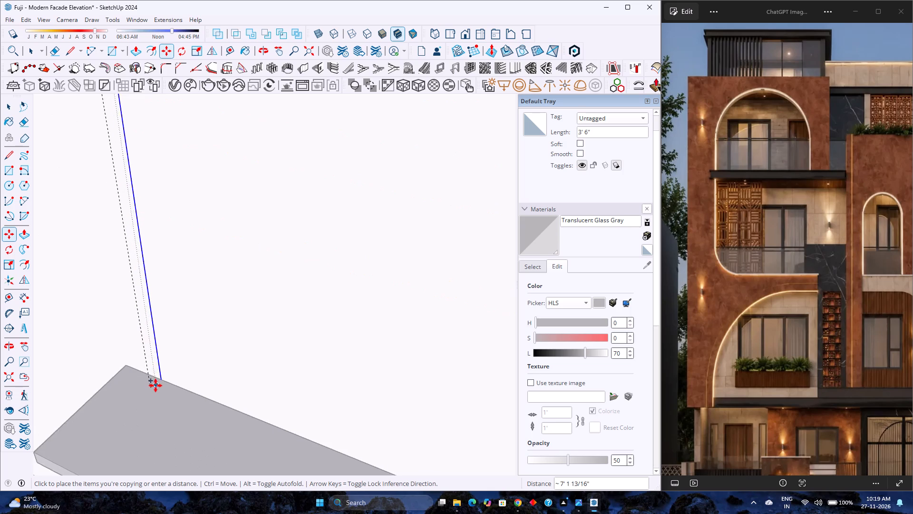
scroll(155, 385, "up", 7)
left_click(147, 387)
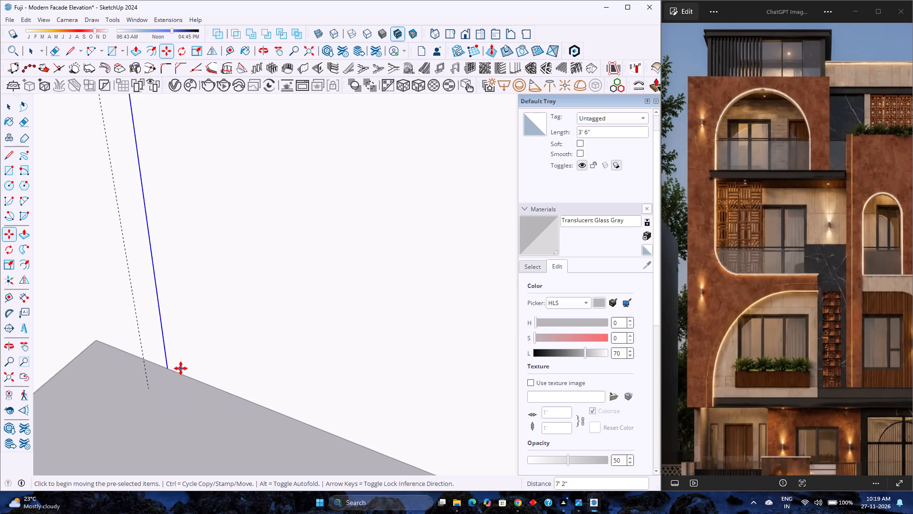
Move the left vertical guide so its lower end meets the copied line's bottom endpoint at the roof ledge.
key("space")
left_click(147, 379)
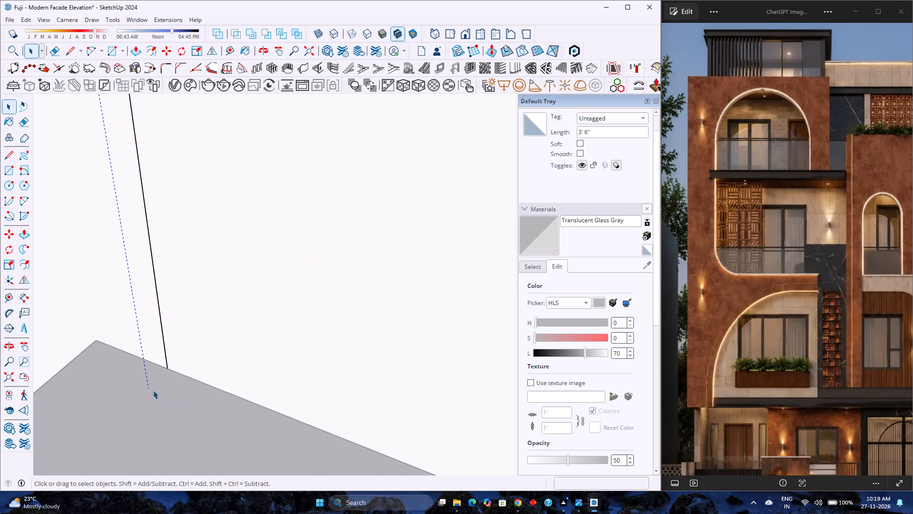
key("m")
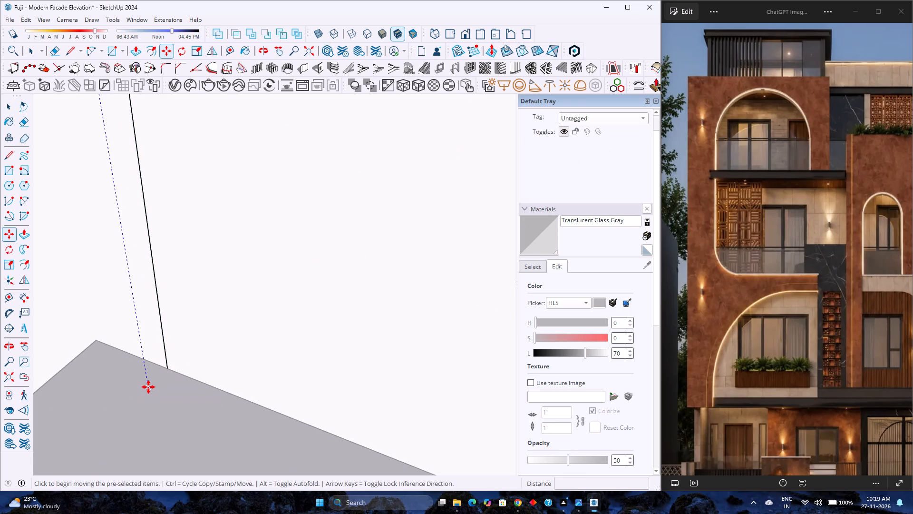
left_click(149, 387)
left_click(166, 367)
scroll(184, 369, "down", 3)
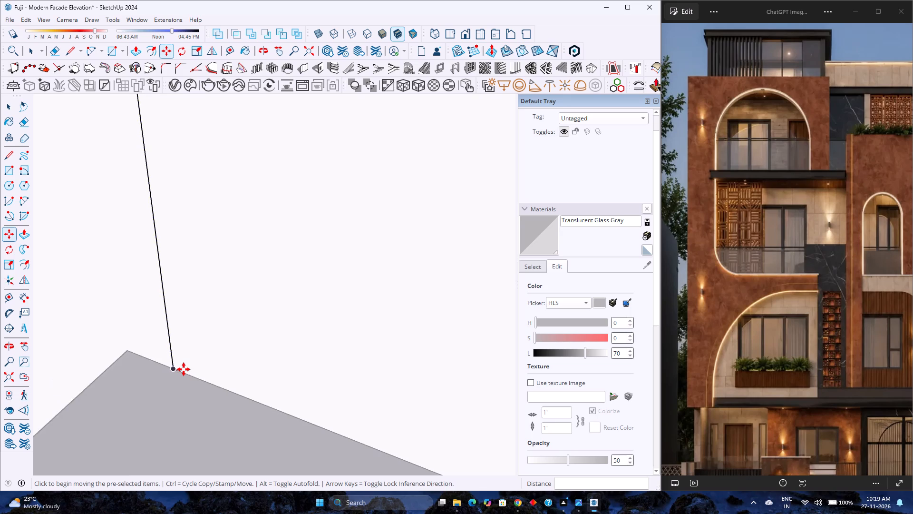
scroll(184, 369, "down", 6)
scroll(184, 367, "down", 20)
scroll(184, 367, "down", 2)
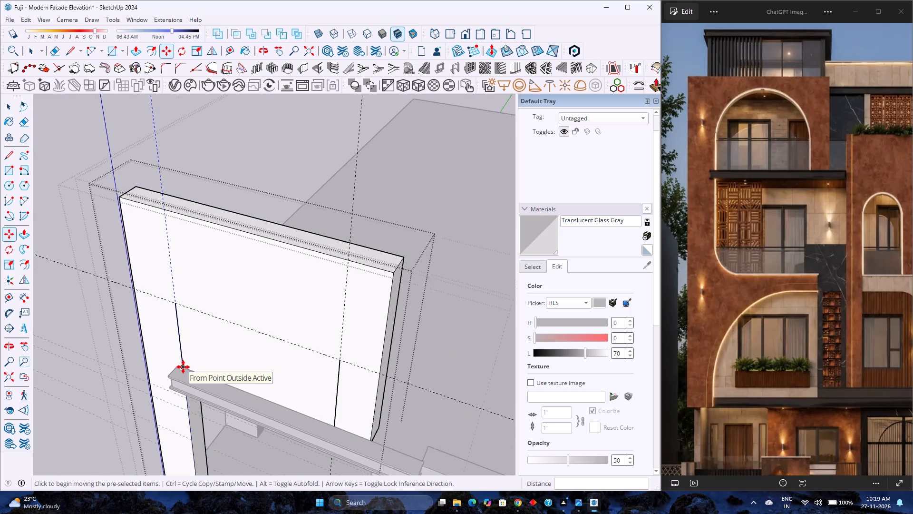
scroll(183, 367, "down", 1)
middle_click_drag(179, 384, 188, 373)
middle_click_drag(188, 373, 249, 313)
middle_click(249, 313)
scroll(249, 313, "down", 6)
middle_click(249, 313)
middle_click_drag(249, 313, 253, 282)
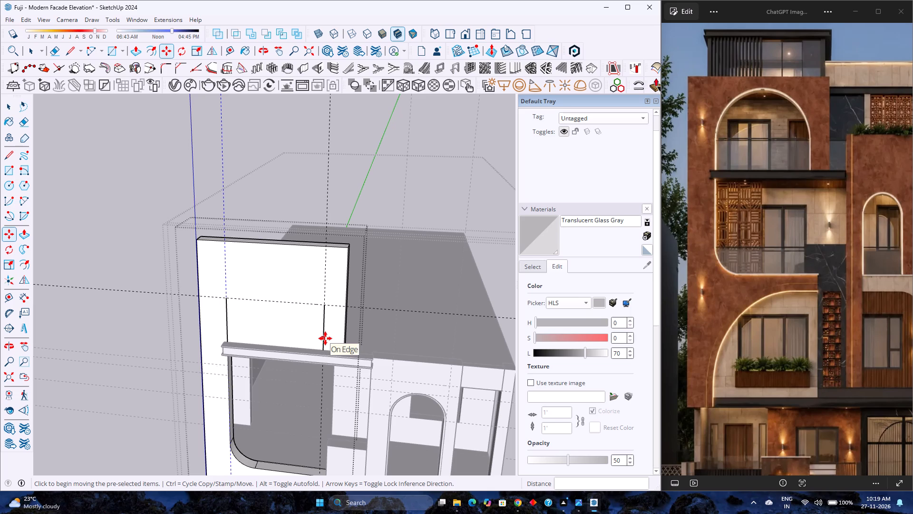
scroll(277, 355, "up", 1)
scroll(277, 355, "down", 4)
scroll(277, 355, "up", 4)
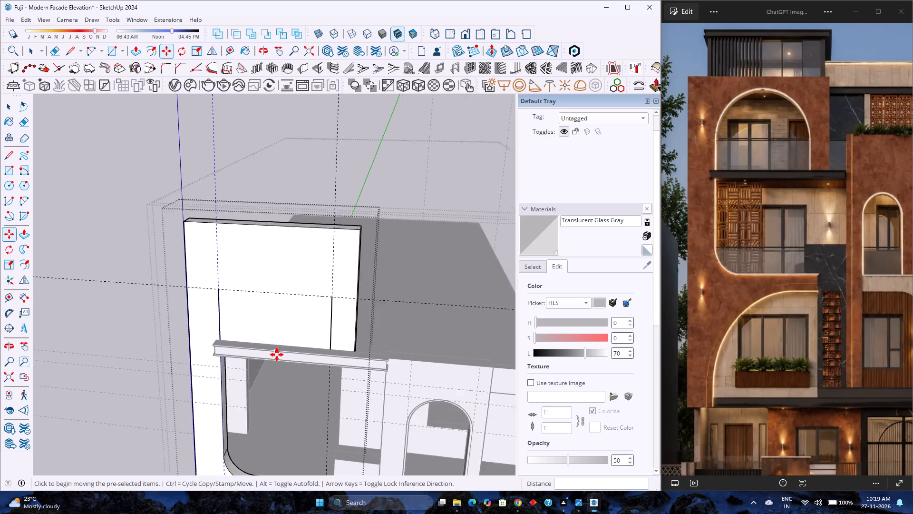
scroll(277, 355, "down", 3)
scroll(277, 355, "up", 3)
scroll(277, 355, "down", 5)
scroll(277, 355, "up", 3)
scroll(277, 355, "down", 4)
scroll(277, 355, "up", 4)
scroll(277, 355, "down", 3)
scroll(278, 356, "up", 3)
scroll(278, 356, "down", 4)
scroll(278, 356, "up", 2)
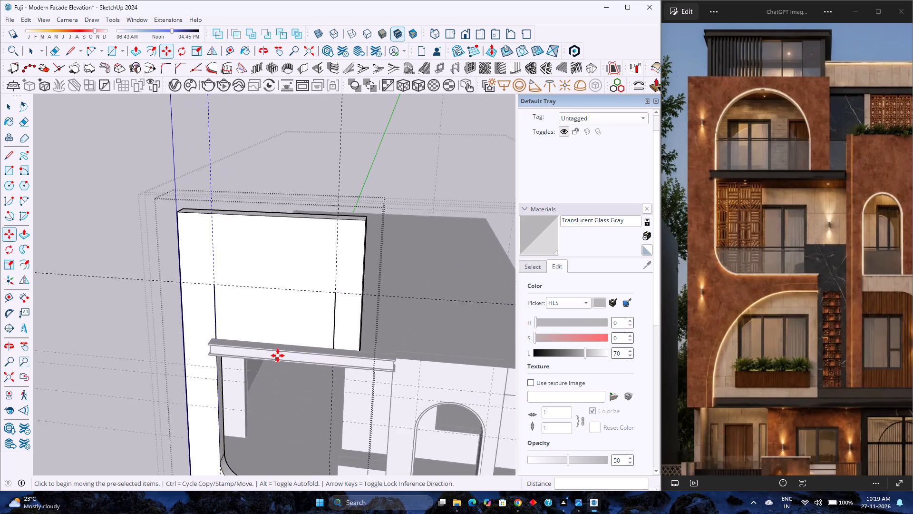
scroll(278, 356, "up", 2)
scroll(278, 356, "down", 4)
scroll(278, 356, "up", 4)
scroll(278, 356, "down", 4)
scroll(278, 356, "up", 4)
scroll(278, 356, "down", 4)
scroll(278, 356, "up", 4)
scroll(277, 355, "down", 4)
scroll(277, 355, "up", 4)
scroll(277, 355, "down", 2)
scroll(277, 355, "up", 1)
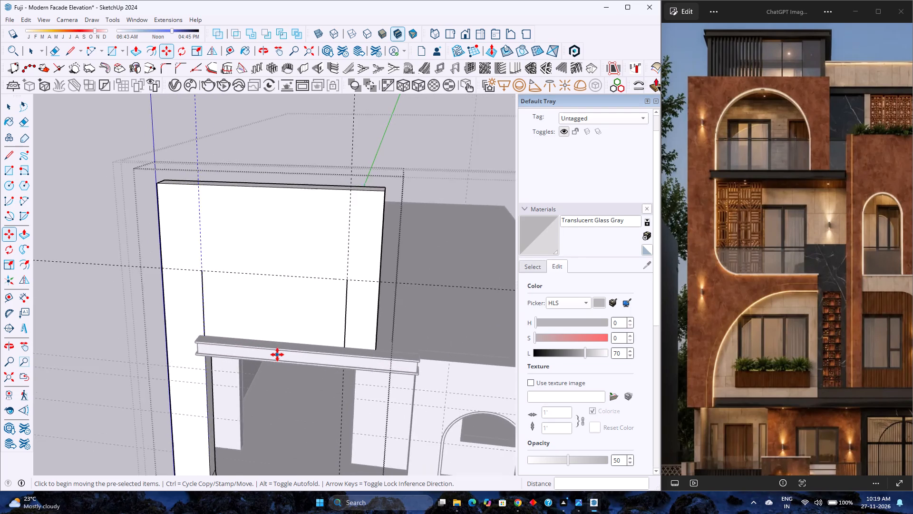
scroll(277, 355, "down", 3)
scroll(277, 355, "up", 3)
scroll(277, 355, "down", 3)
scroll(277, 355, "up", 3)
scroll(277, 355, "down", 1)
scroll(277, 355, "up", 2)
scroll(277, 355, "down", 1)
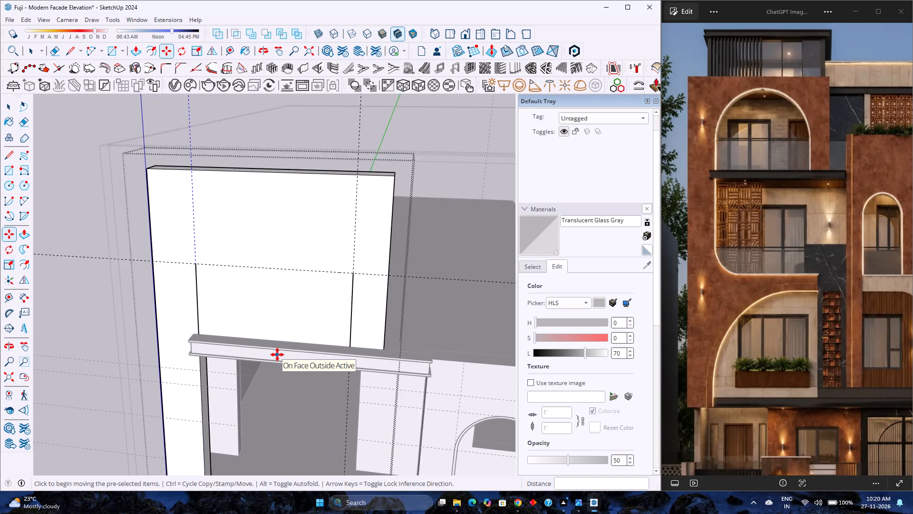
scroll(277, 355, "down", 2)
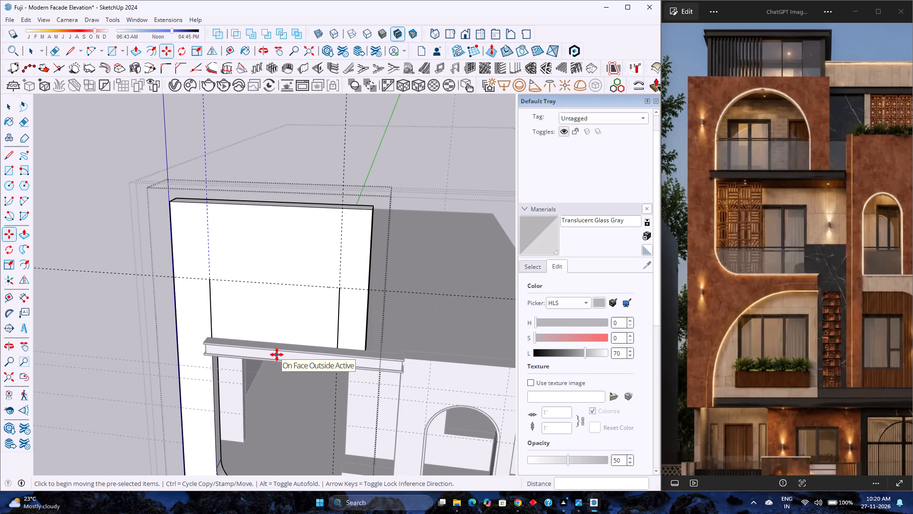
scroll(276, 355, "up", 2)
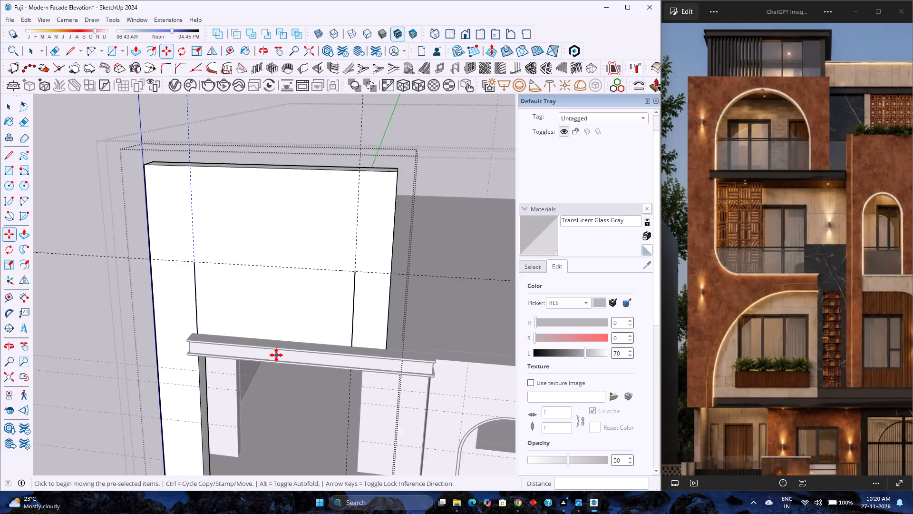
Draw a semicircular two-point arc with a 3' 7" bulge between the tops of the two 3' 6" vertical lines.
scroll(276, 355, "up", 1)
key("a")
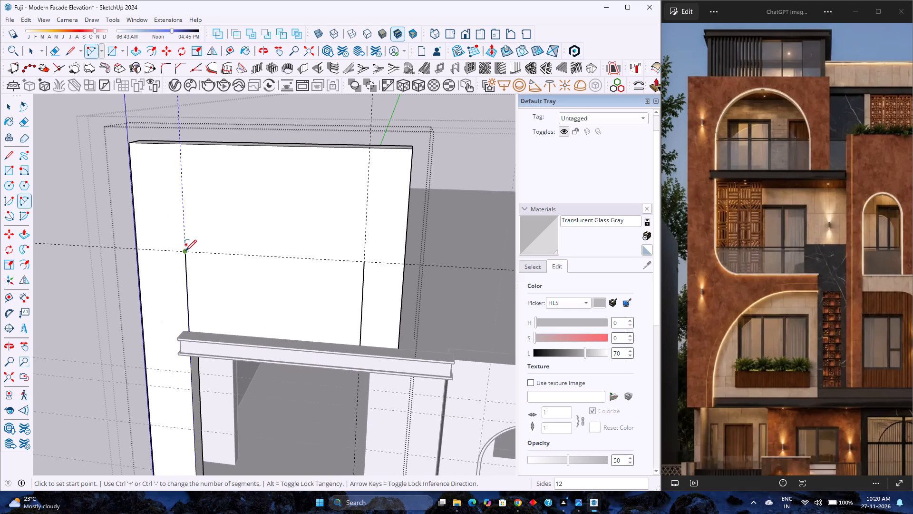
left_click(185, 251)
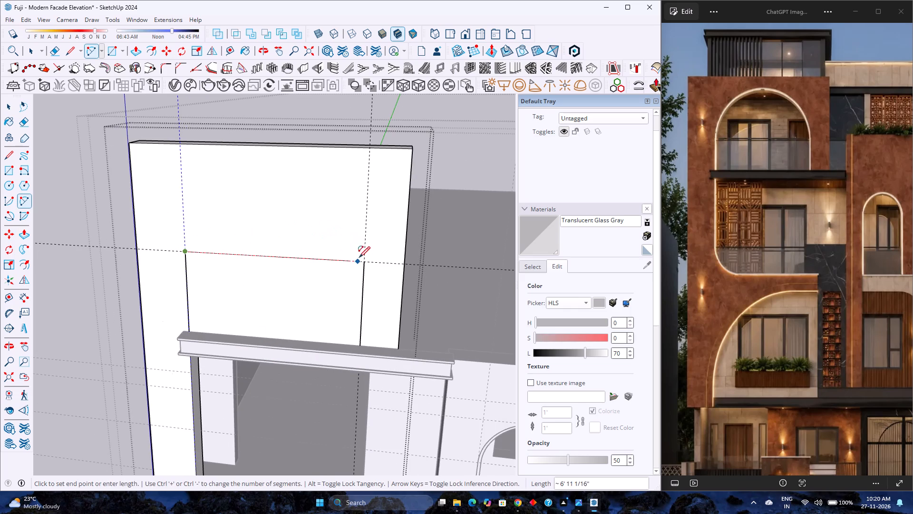
left_click(364, 262)
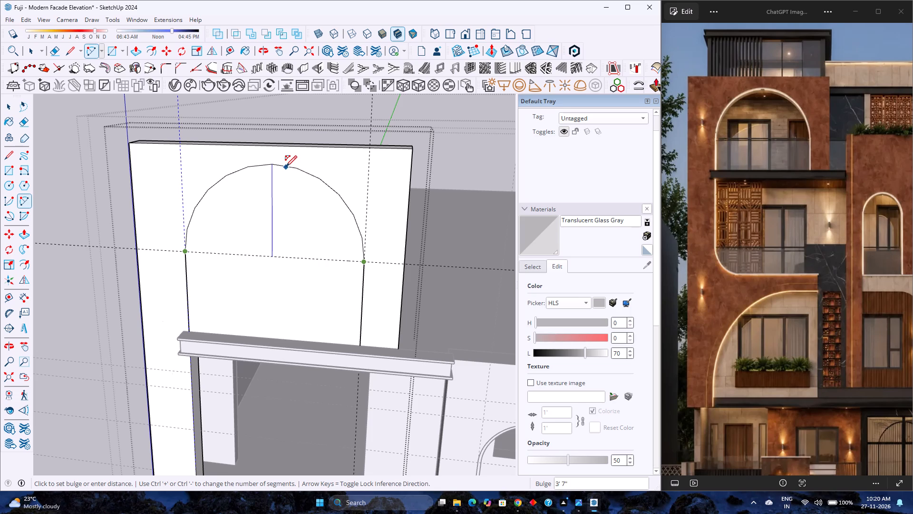
left_click(285, 165)
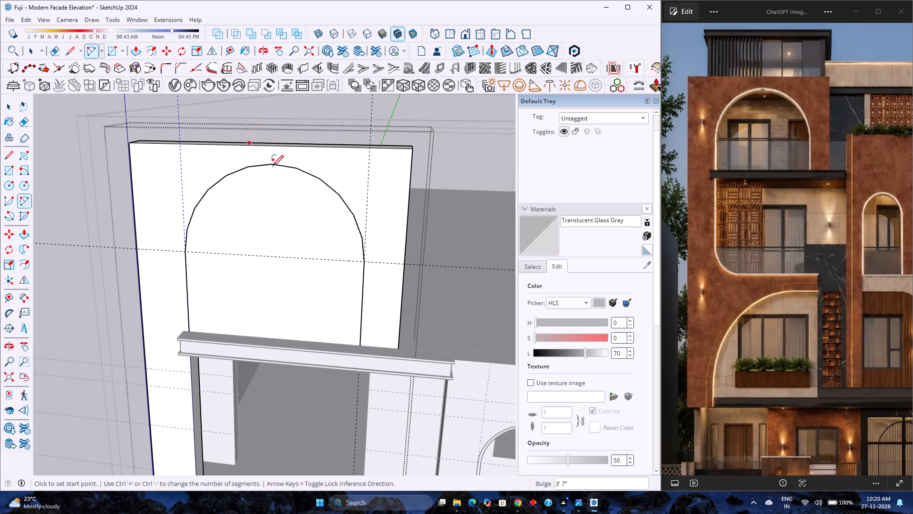
key("space")
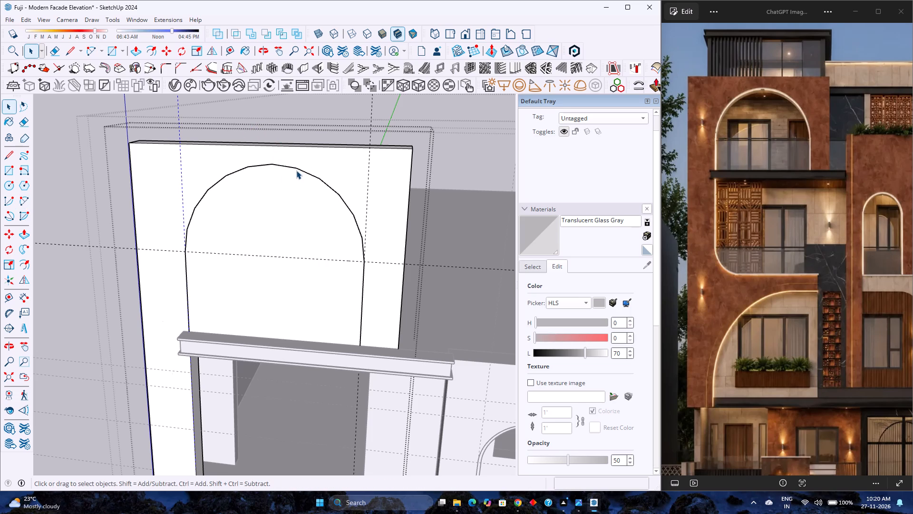
Set the number of segments of the new top-floor arc to 240.
scroll(294, 173, "down", 4)
scroll(294, 173, "up", 4)
scroll(294, 173, "down", 4)
scroll(294, 173, "up", 2)
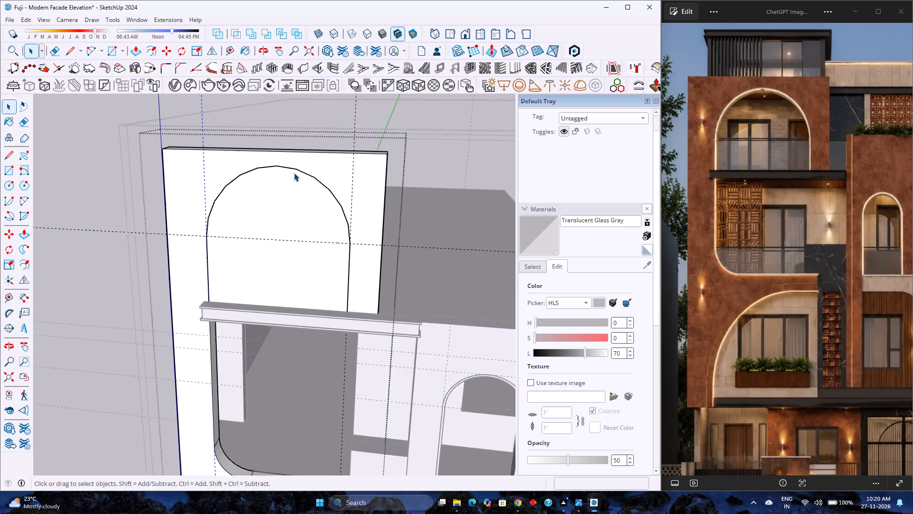
scroll(294, 173, "up", 2)
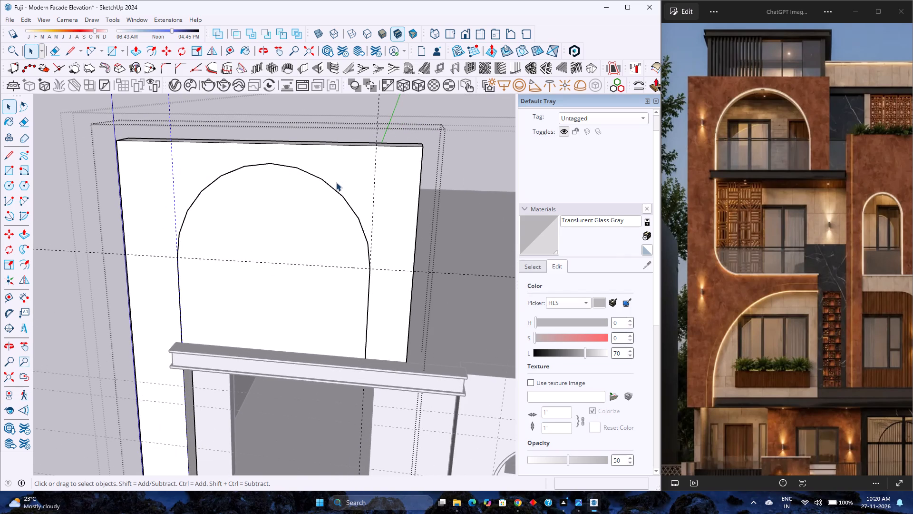
left_click(341, 194)
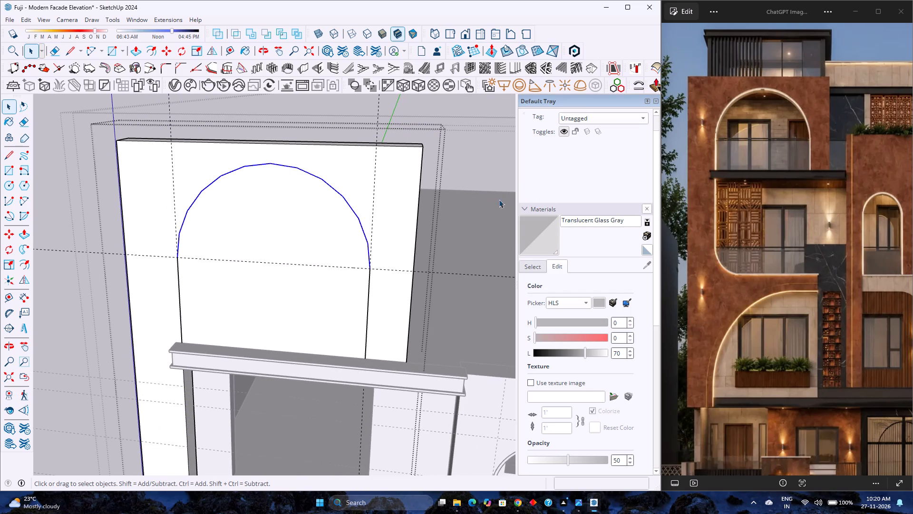
left_click(609, 141)
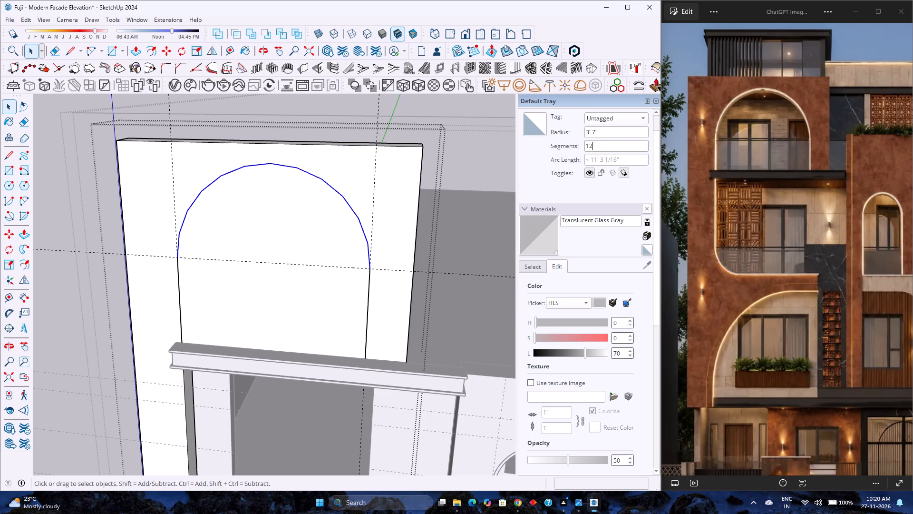
left_click(611, 142)
key("2")
key("4")
key("0")
key("Return")
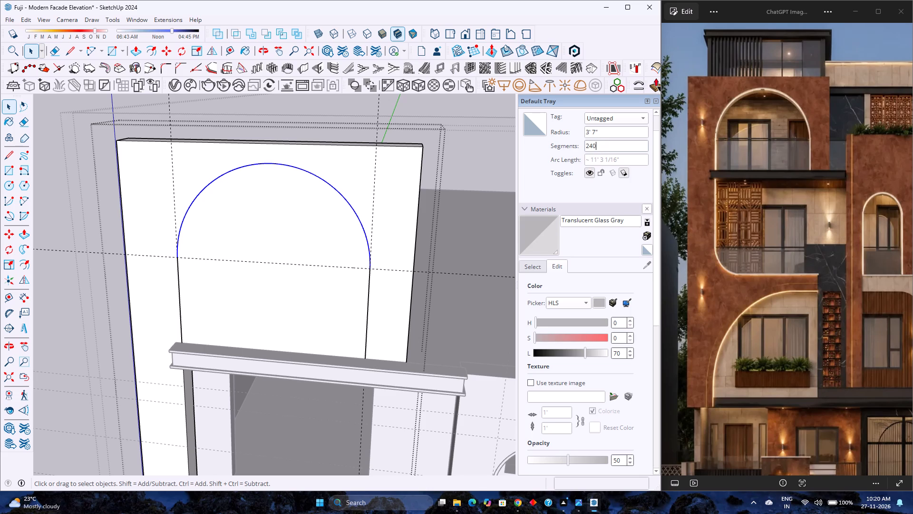
Increase the selected arc's segments to 300.
key("BackSpace")
key("BackSpace")
key("BackSpace")
key("BackSpace")
key("BackSpace")
key("BackSpace")
key("BackSpace")
type("300")
key("Return")
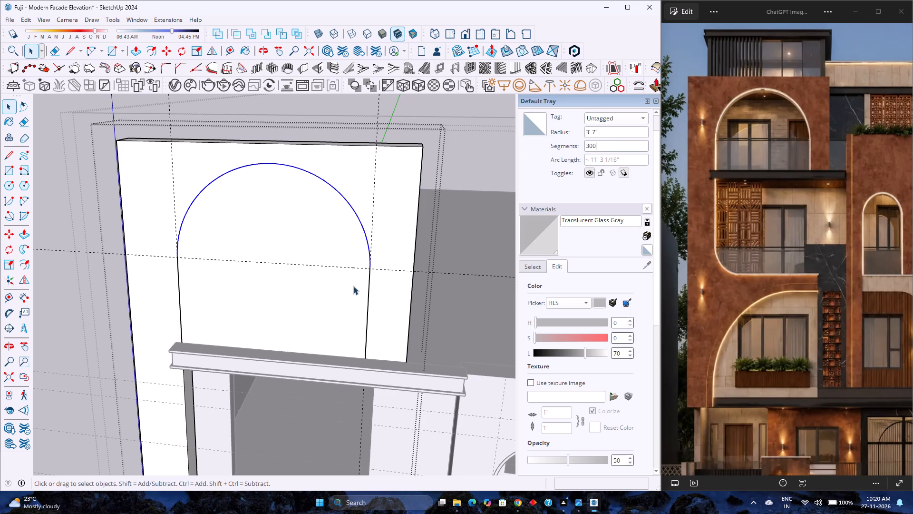
Examine from several angles how the arch outline's side lines meet the roof ledge and the wall panel's bottom.
left_click(347, 281)
scroll(340, 273, "down", 3)
scroll(327, 270, "up", 2)
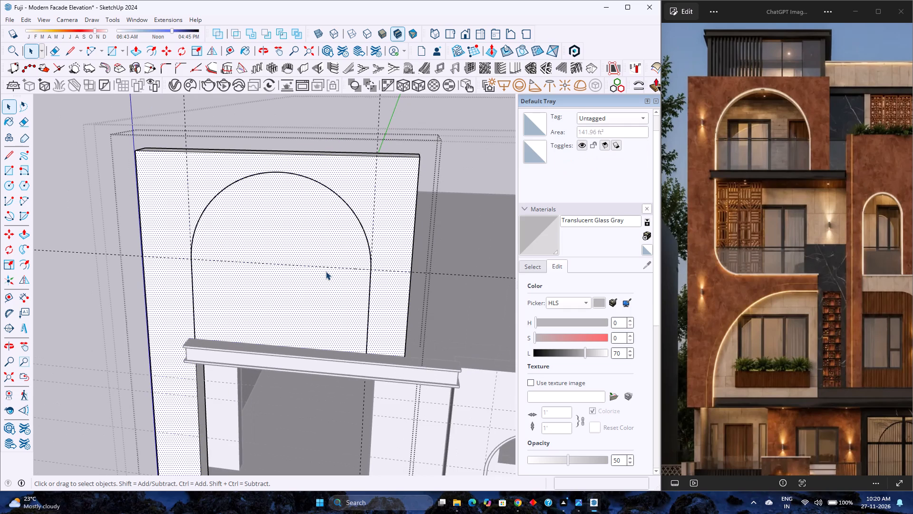
middle_click_drag(344, 251, 163, 257)
scroll(367, 393, "up", 4)
scroll(369, 344, "up", 3)
middle_click_drag(366, 343, 295, 337)
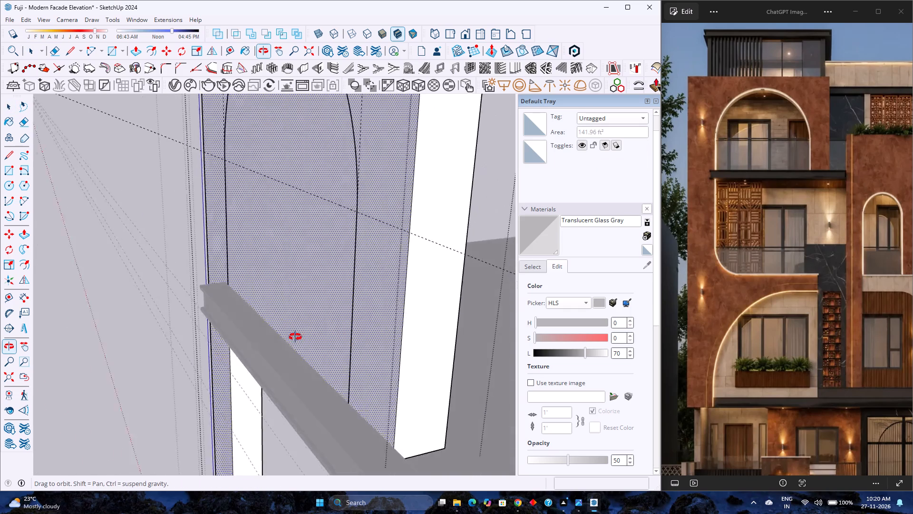
middle_click_drag(295, 337, 234, 356)
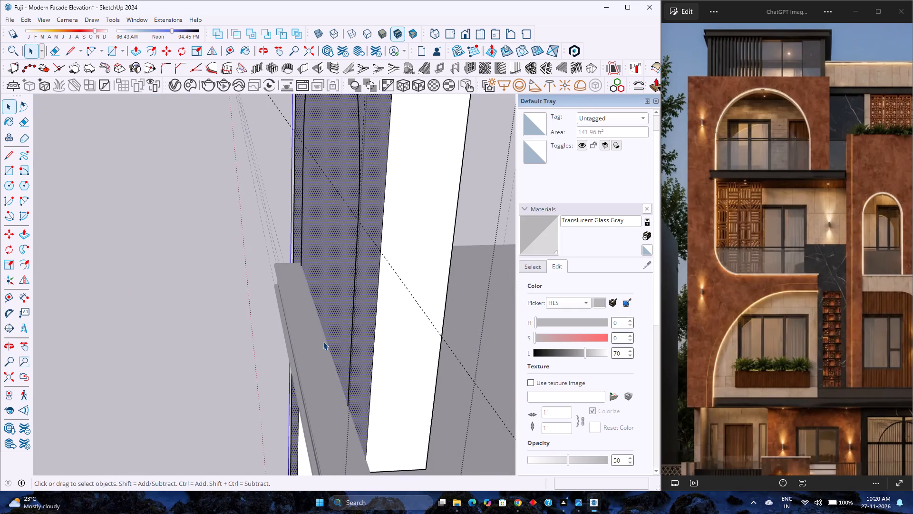
scroll(323, 341, "up", 3)
scroll(312, 352, "down", 3)
middle_click_drag(289, 378, 406, 277)
scroll(409, 277, "down", 2)
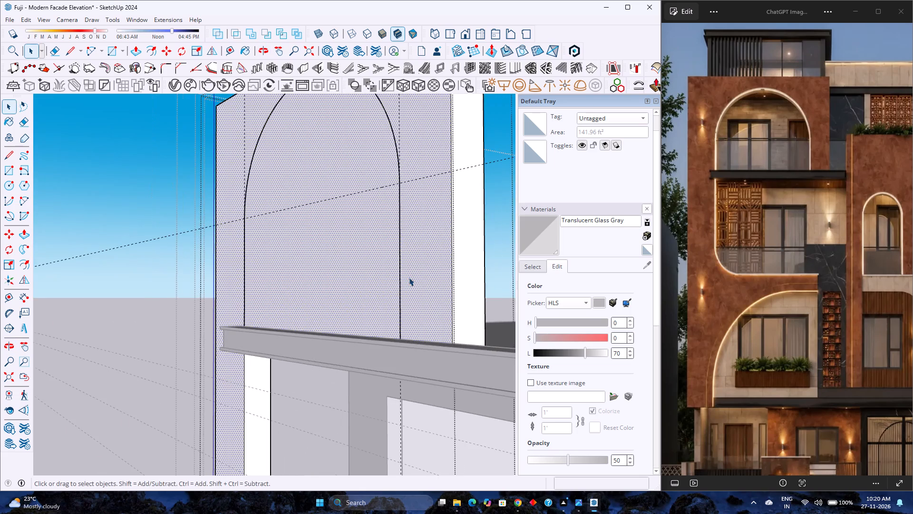
middle_click(372, 312)
middle_click_drag(369, 312, 327, 341)
scroll(408, 380, "up", 2)
middle_click_drag(407, 380, 390, 383)
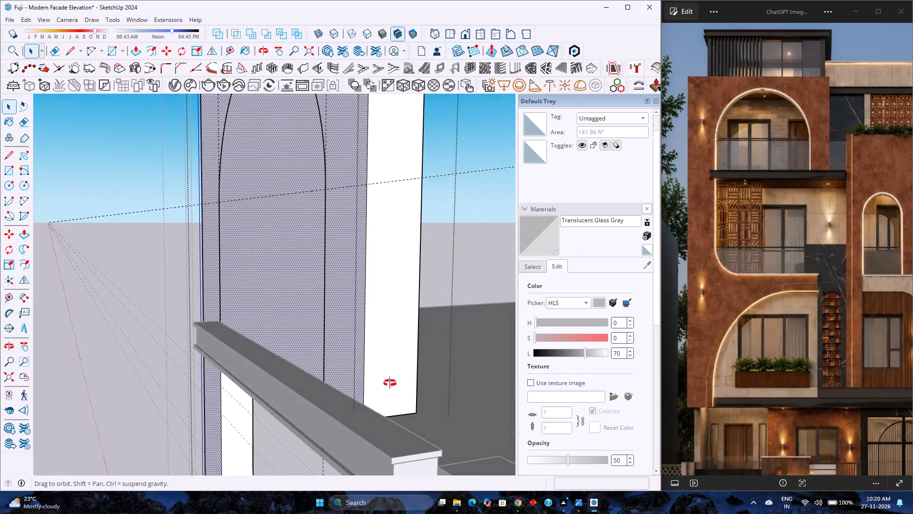
middle_click_drag(390, 383, 431, 414)
scroll(330, 381, "down", 4)
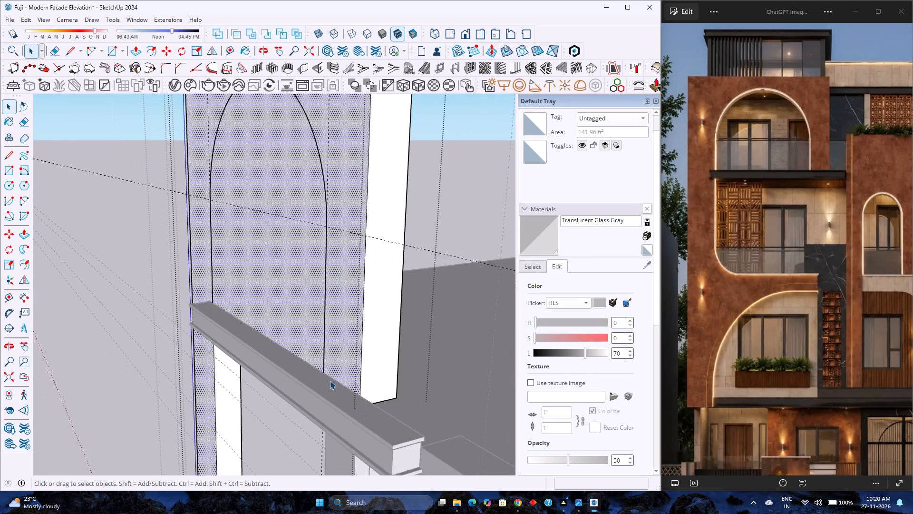
Leave the wall panel's editing context and hide the roof ledge covering the bottom of the arch outline.
key("Escape")
left_click(316, 385)
key("Escape")
left_click(314, 395)
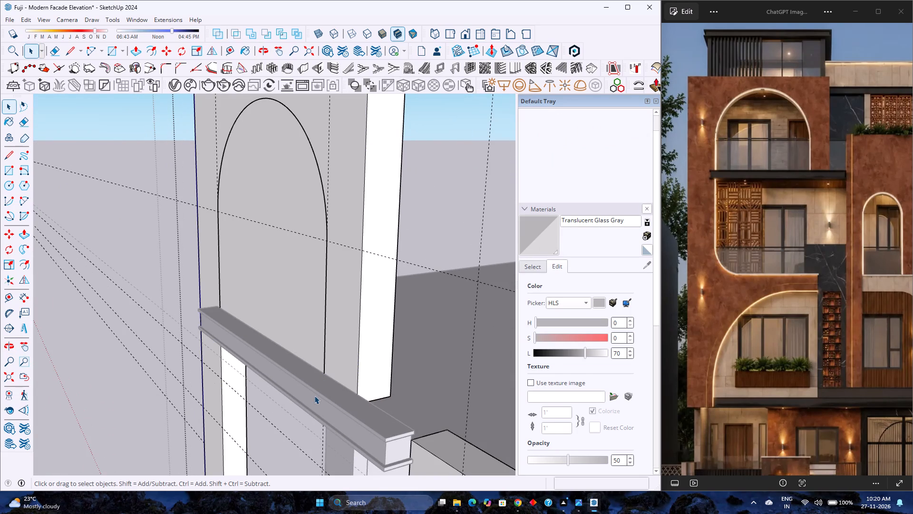
key("Escape")
left_click(321, 405)
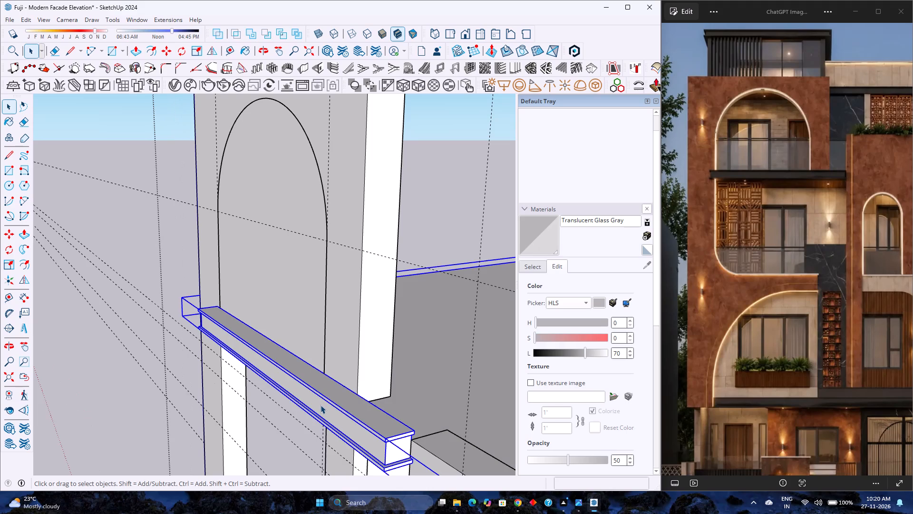
right_click(324, 404)
left_click(356, 182)
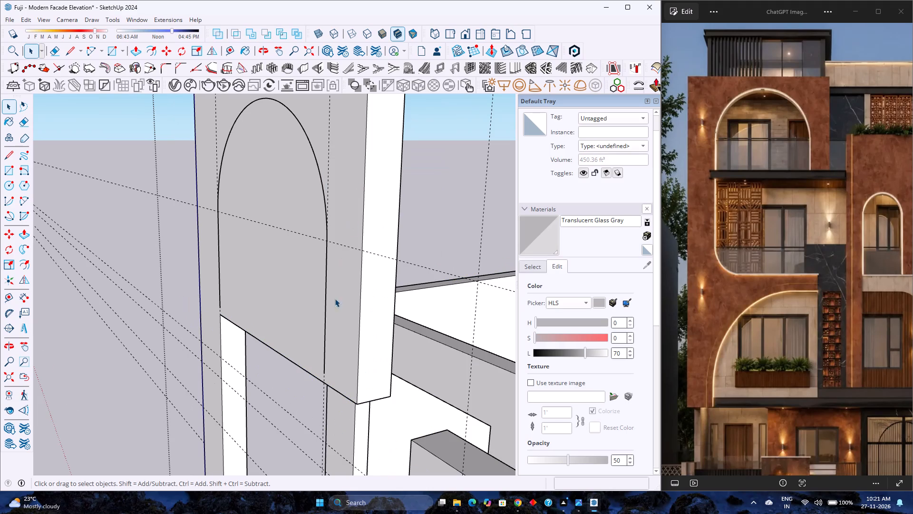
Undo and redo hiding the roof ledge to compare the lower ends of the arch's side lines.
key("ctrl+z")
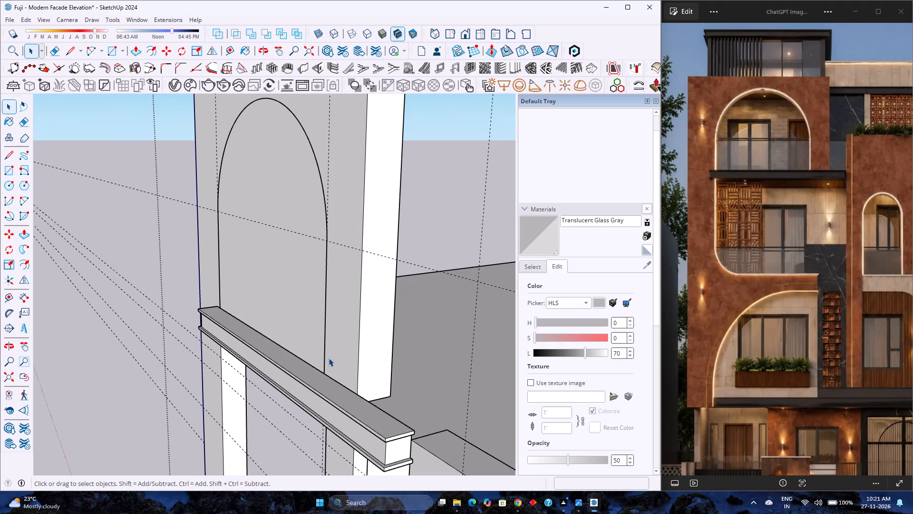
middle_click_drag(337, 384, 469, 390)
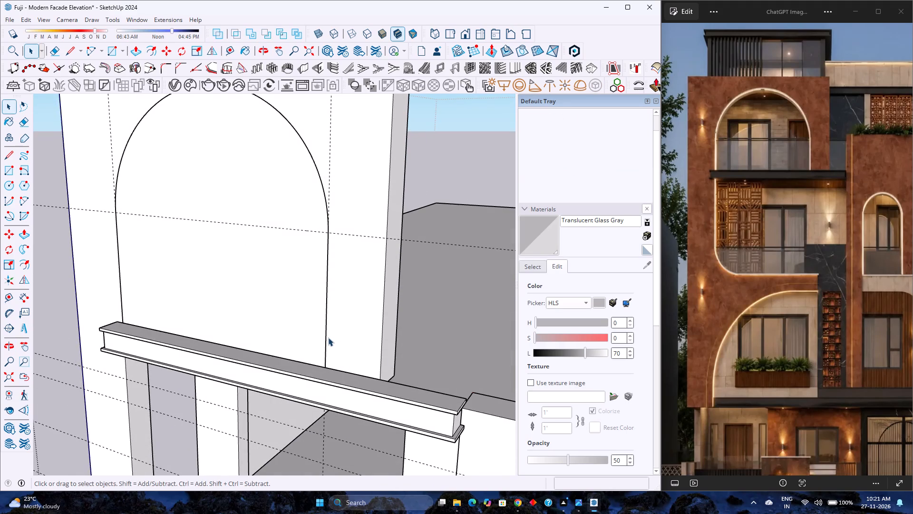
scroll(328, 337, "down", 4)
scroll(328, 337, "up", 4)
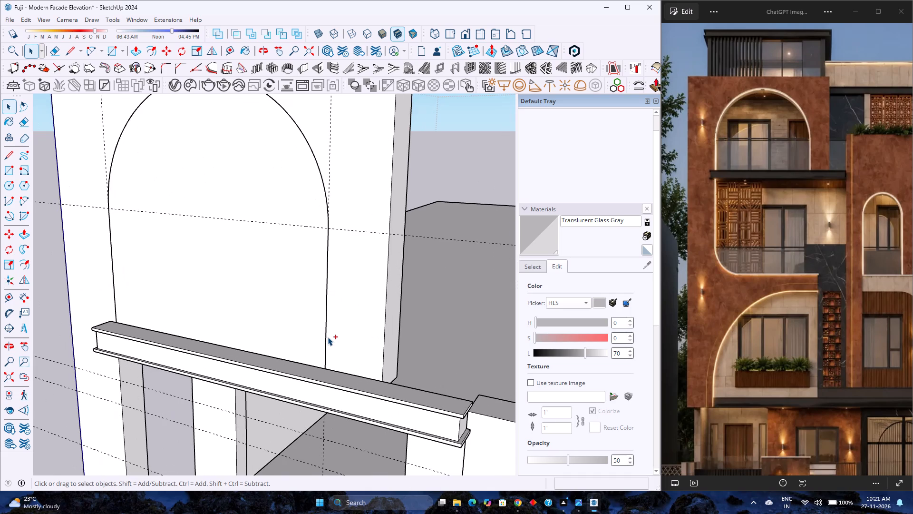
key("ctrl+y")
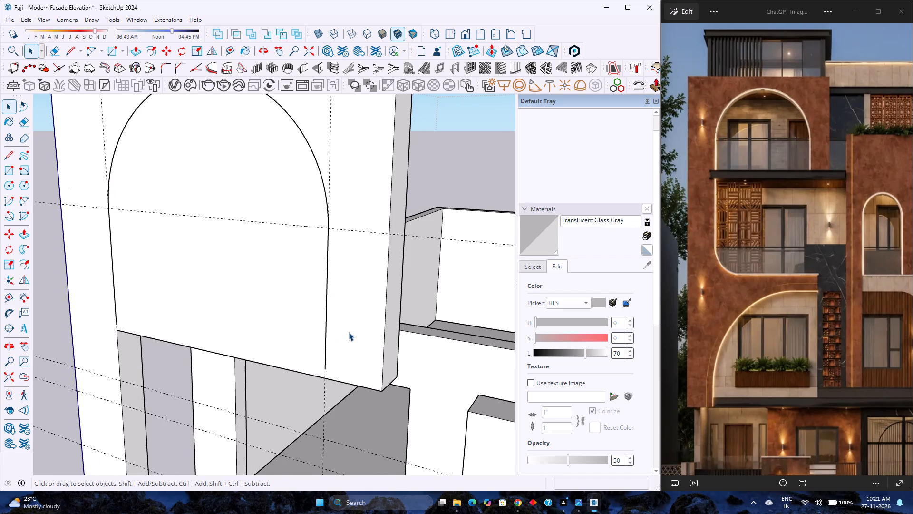
Inside the wall panel's group, extend both arch side lines down 3" to the panel's bottom edge, closing the arch outline.
double_click(352, 331)
scroll(344, 337, "up", 1)
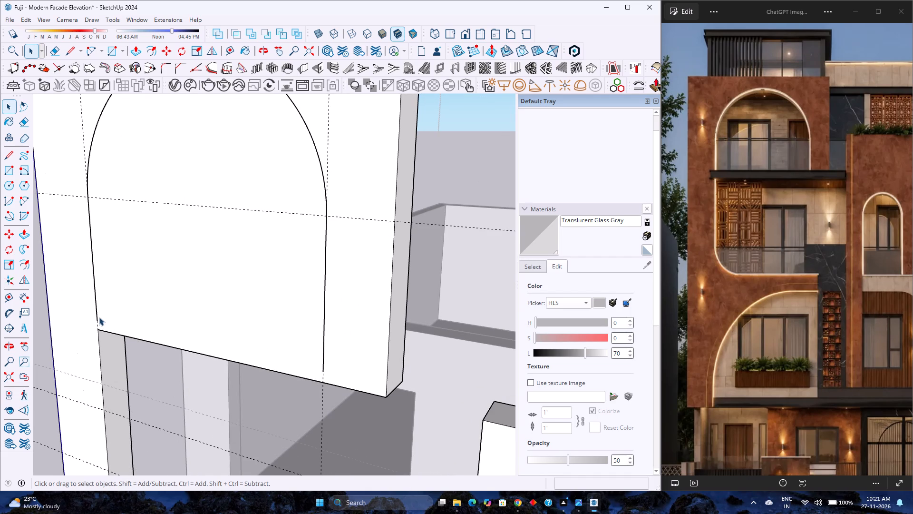
key("l")
key("space")
double_click(145, 307)
double_click(145, 307)
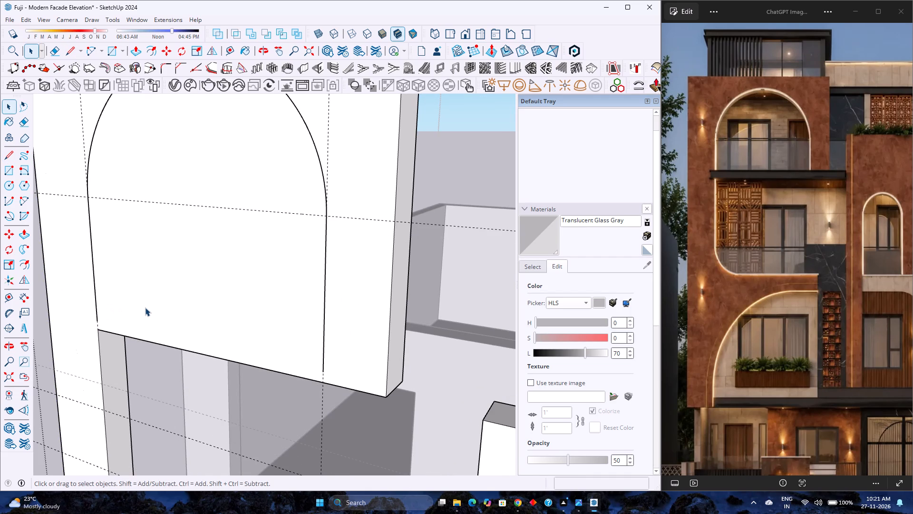
double_click(145, 307)
key("l")
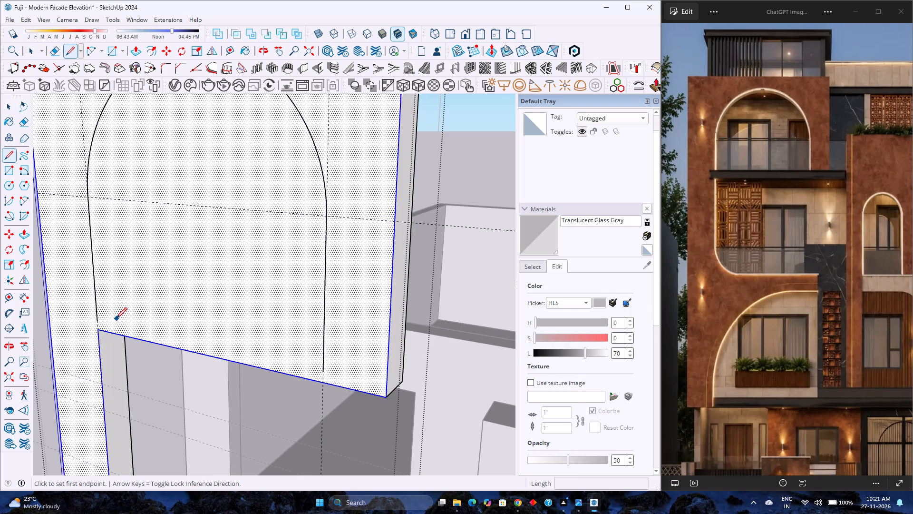
left_click(97, 321)
left_click(99, 330)
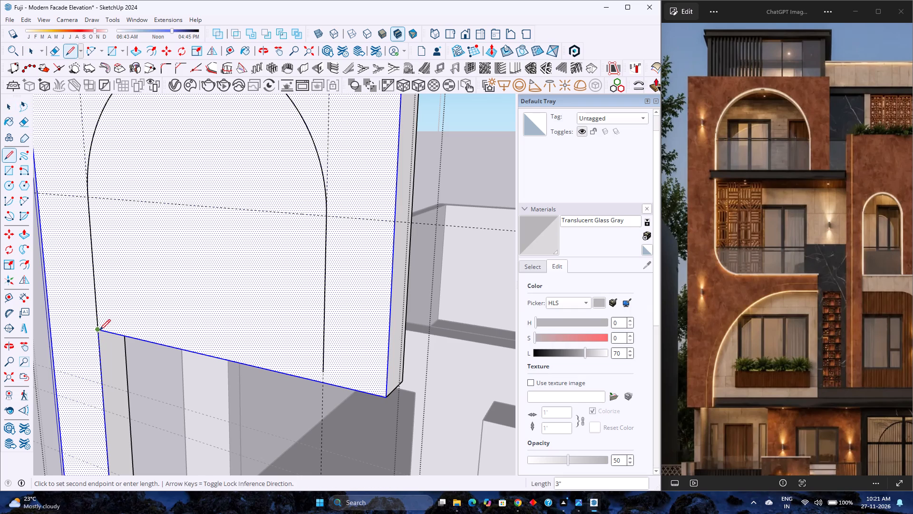
key("Escape")
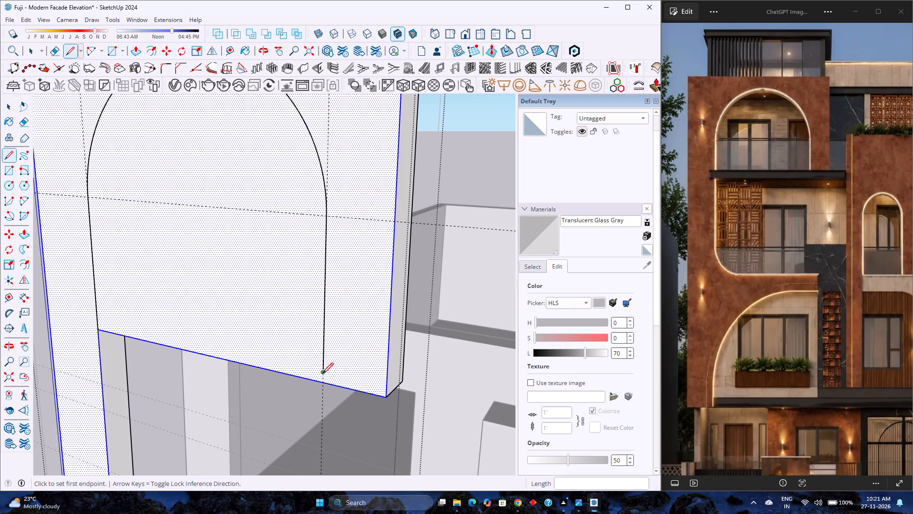
left_click(322, 374)
left_click(321, 383)
scroll(283, 365, "down", 5)
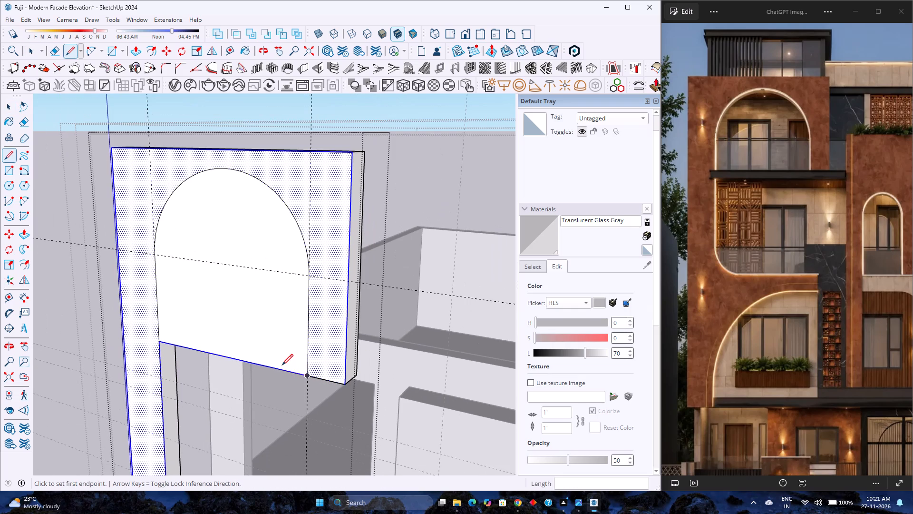
Leave the wall panel's nested editing contexts and unhide the roof ledge at the base of the arch.
key("space")
key("Escape")
left_click(23, 20)
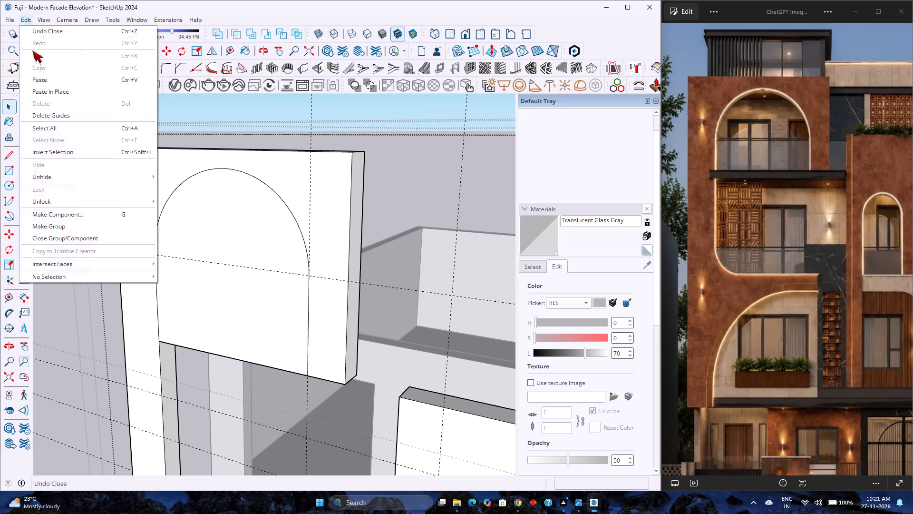
left_click(173, 199)
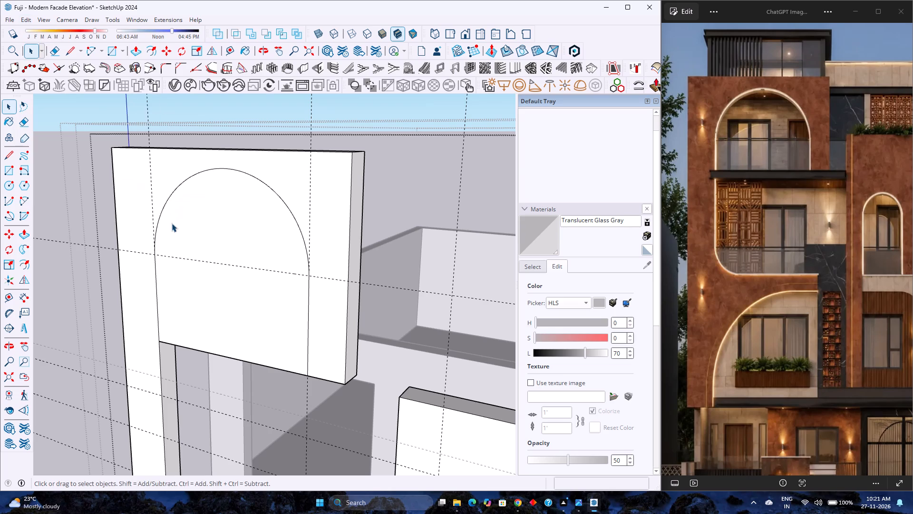
key("Escape")
left_click(23, 21)
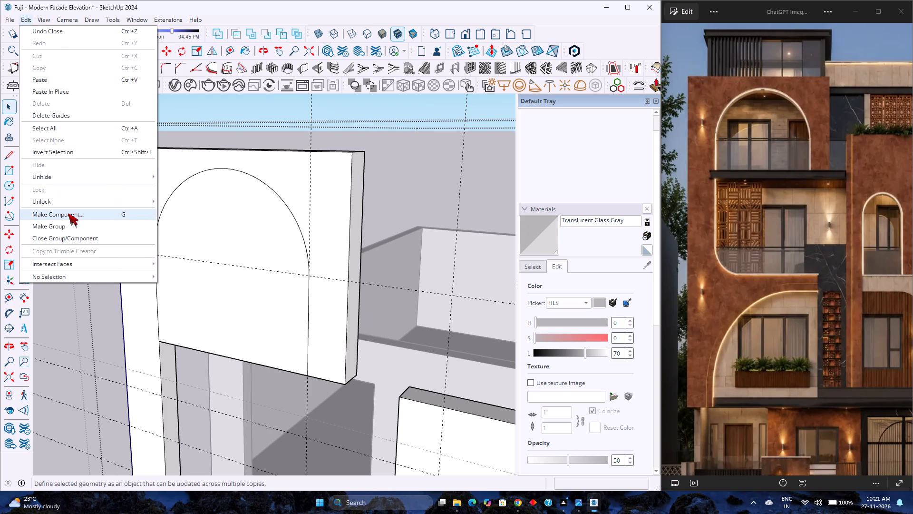
left_click(172, 198)
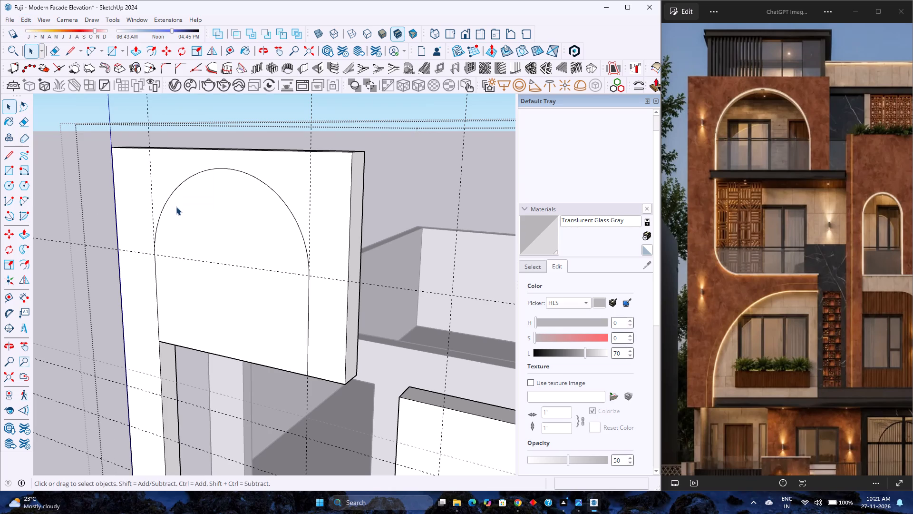
key("Escape")
left_click(23, 19)
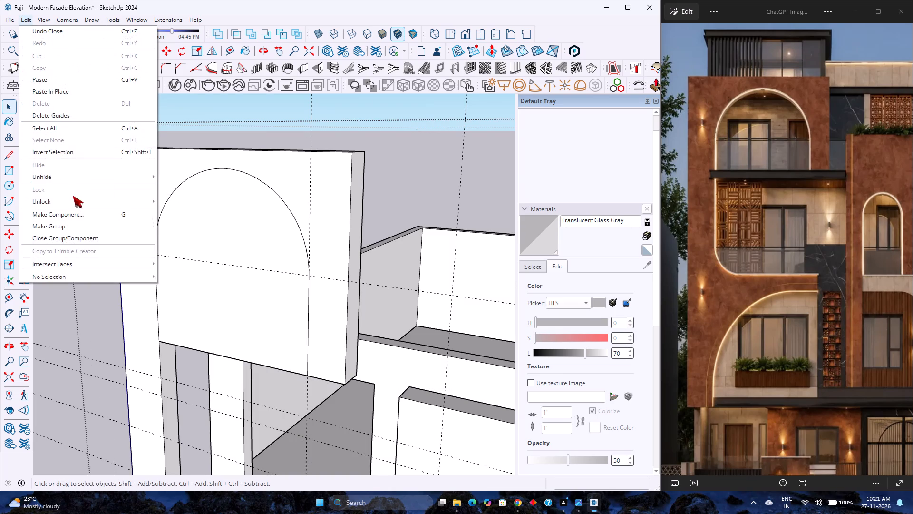
left_click(184, 199)
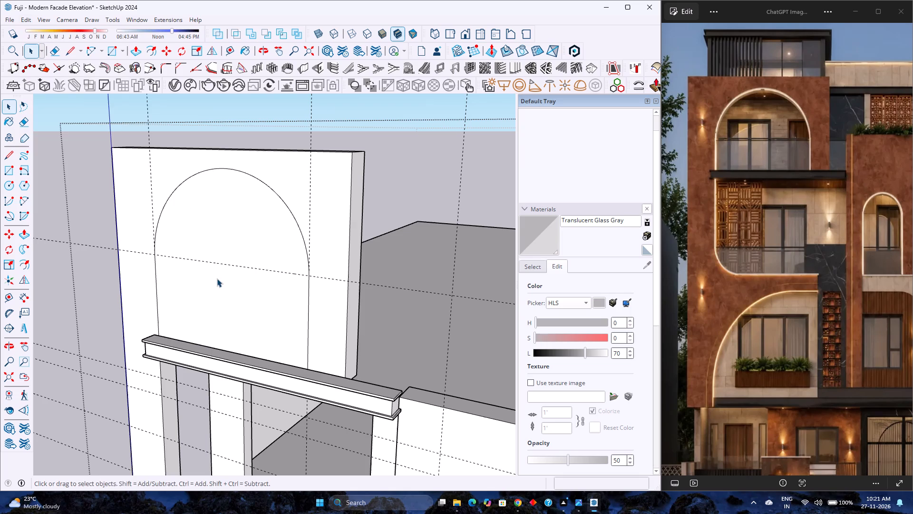
Inside the wall panel's group, push the arch face back 1' to cut the opening through the panel.
double_click(217, 278)
triple_click(220, 279)
left_click(220, 279)
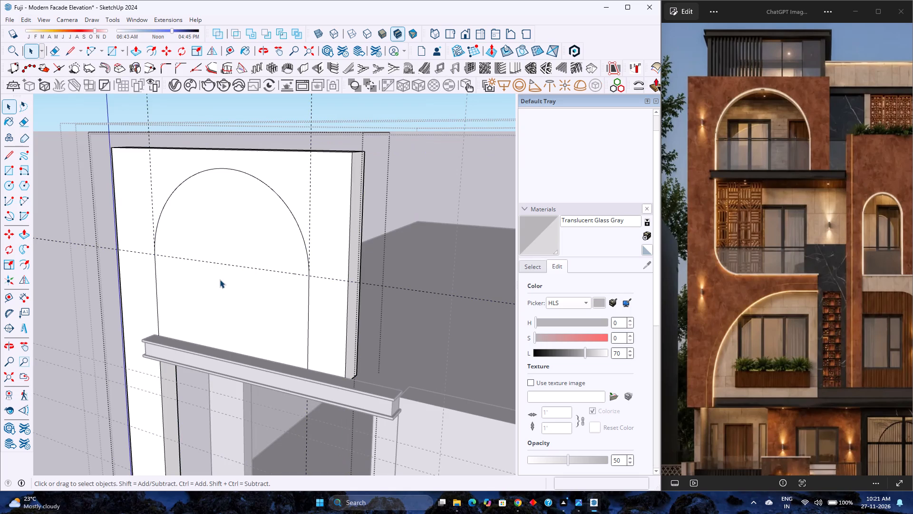
left_click(220, 279)
key("p")
left_click(219, 294)
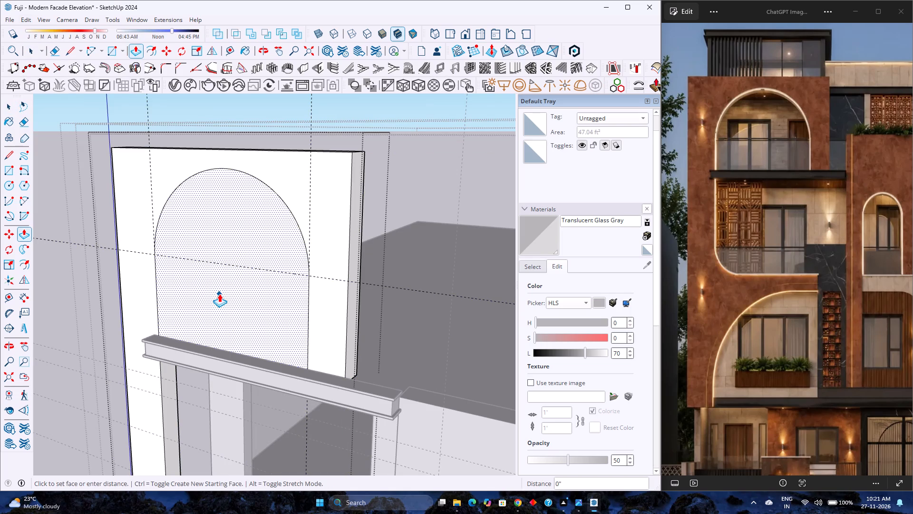
left_click(262, 245)
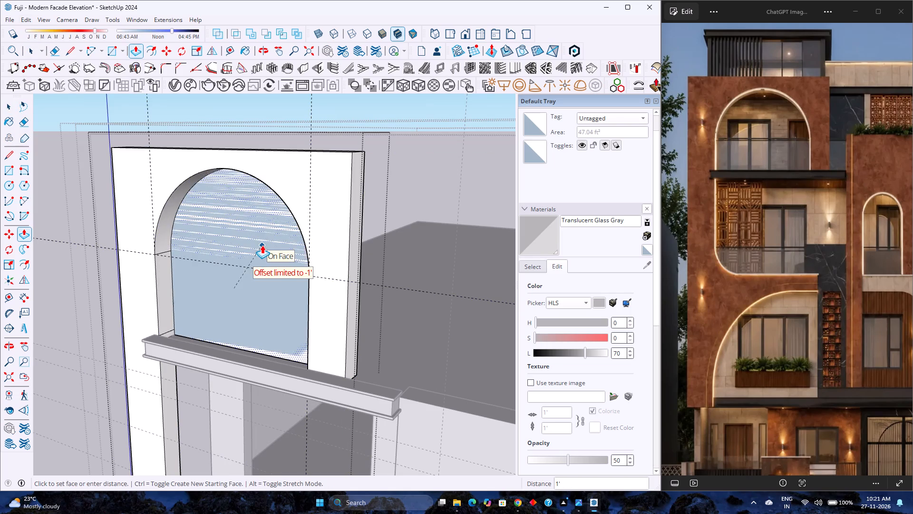
Examine the top floor's arched opening, the roof ledge and the curved opening below it from several angles.
scroll(261, 245, "down", 3)
middle_click_drag(261, 244, 190, 262)
scroll(190, 262, "down", 4)
middle_click_drag(167, 284, 291, 237, "shift")
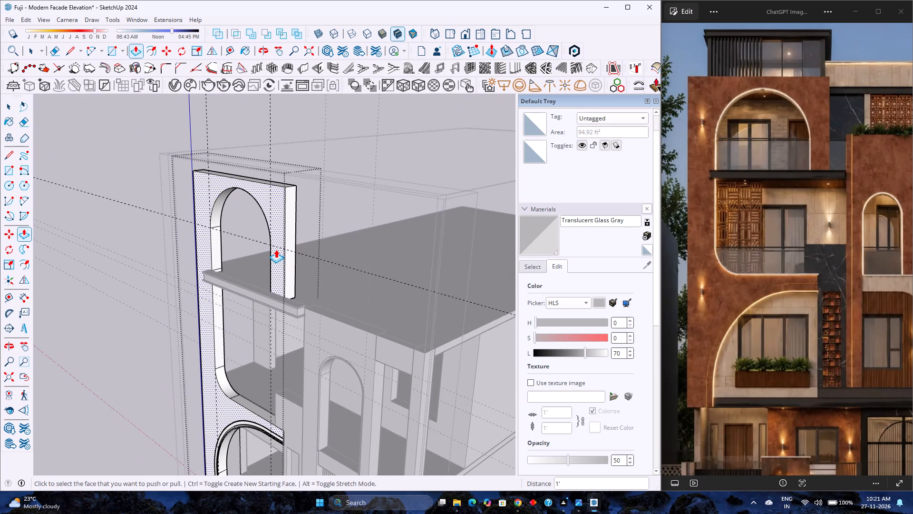
scroll(275, 249, "up", 2)
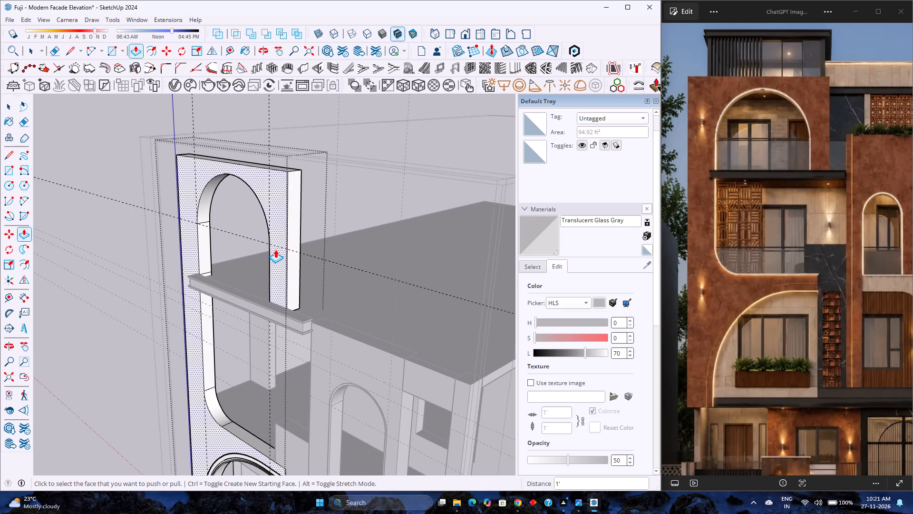
scroll(174, 306, "up", 3)
scroll(179, 306, "down", 4)
middle_click_drag(195, 306, 326, 240)
scroll(327, 239, "down", 3)
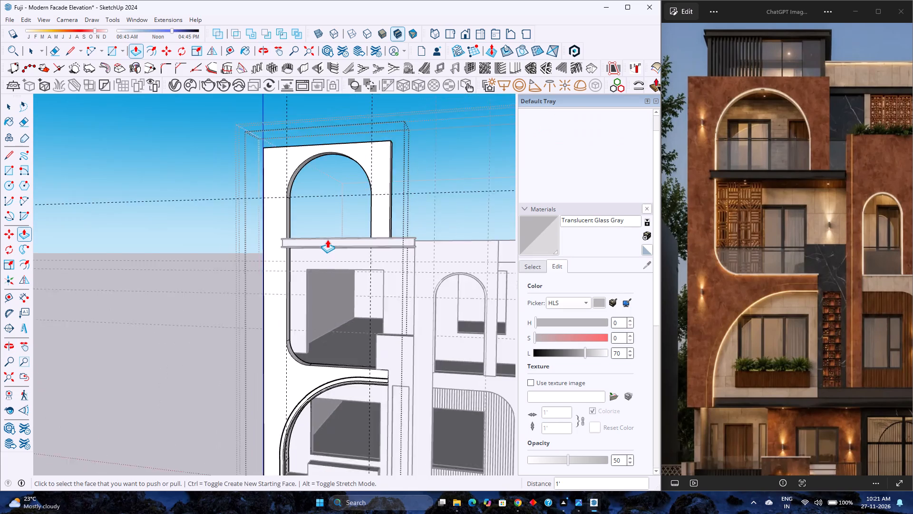
scroll(294, 266, "up", 3)
scroll(294, 266, "down", 2)
middle_click_drag(297, 265, 353, 248)
middle_click(353, 248)
scroll(353, 248, "up", 2)
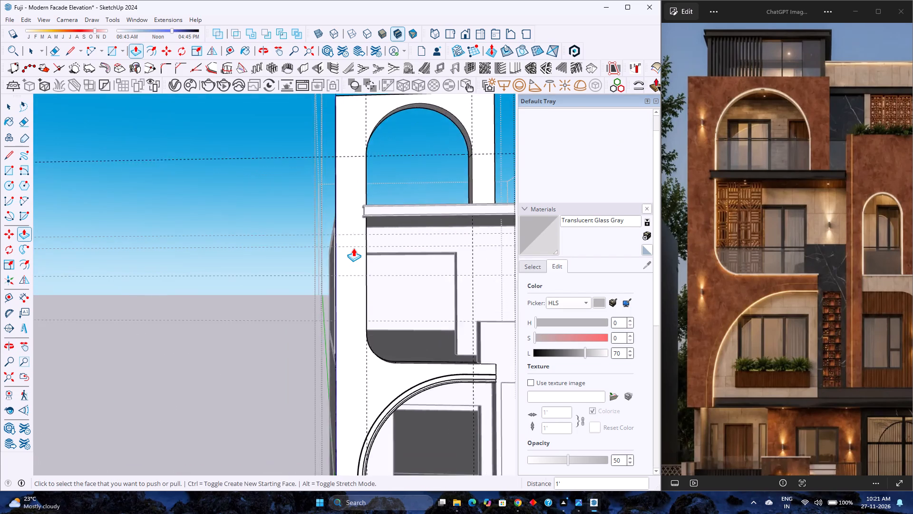
scroll(353, 248, "down", 3)
scroll(432, 197, "up", 5)
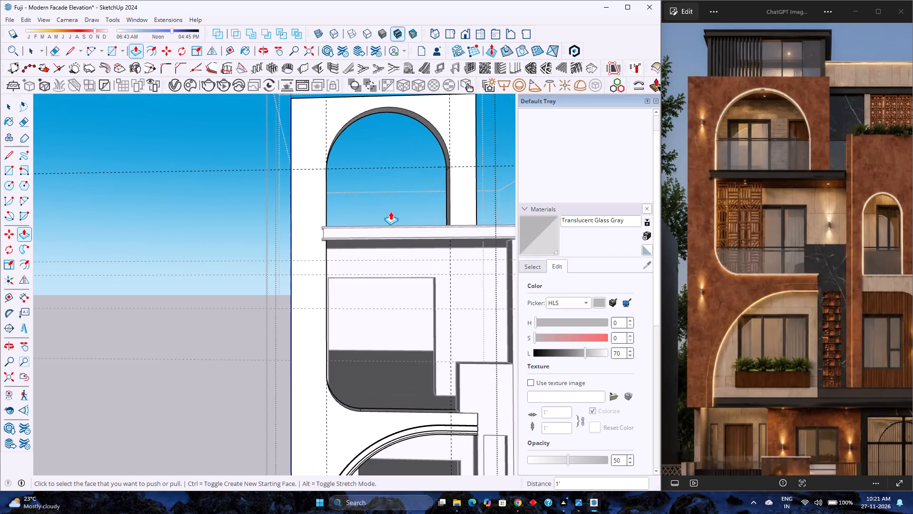
scroll(387, 212, "up", 2)
middle_click_drag(386, 214, 376, 217, "shift")
middle_click_drag(372, 219, 306, 245, "shift")
middle_click(306, 245, "shift")
scroll(306, 245, "down", 3)
middle_click(392, 167)
middle_click_drag(389, 170, 357, 245)
scroll(352, 240, "down", 2)
scroll(381, 137, "up", 2)
middle_click(381, 137)
middle_click(381, 138)
middle_click_drag(381, 139, 374, 147)
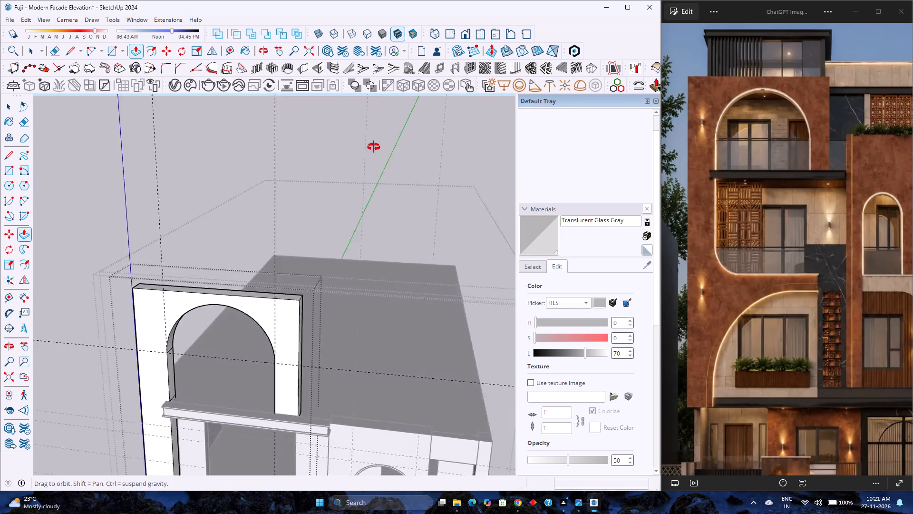
Extend the top of the arched wall panel by 3" with Push/Pull on its top face.
middle_click_drag(374, 147, 353, 165)
scroll(352, 165, "down", 4)
scroll(233, 264, "up", 5)
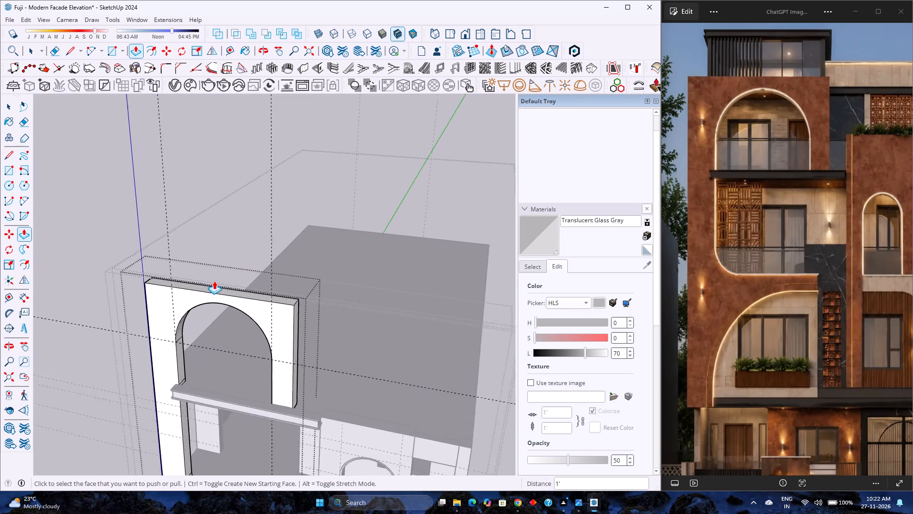
scroll(214, 281, "up", 2)
left_click(213, 294)
key("3")
key("Return")
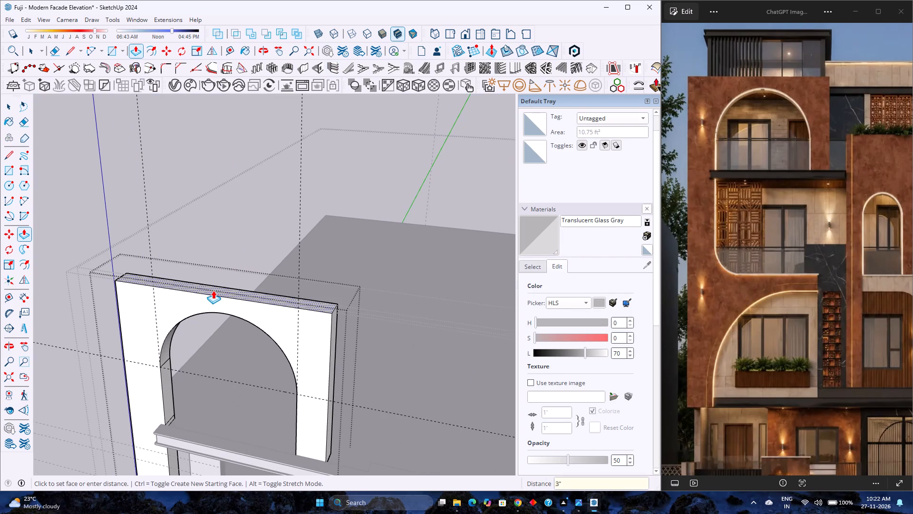
Examine the whole facade from the front to judge the tall panel's proportions, leaving the panel's editing context.
scroll(213, 288, "down", 5)
middle_click_drag(213, 287, 228, 253)
middle_click_drag(228, 251, 234, 219)
scroll(234, 219, "down", 3)
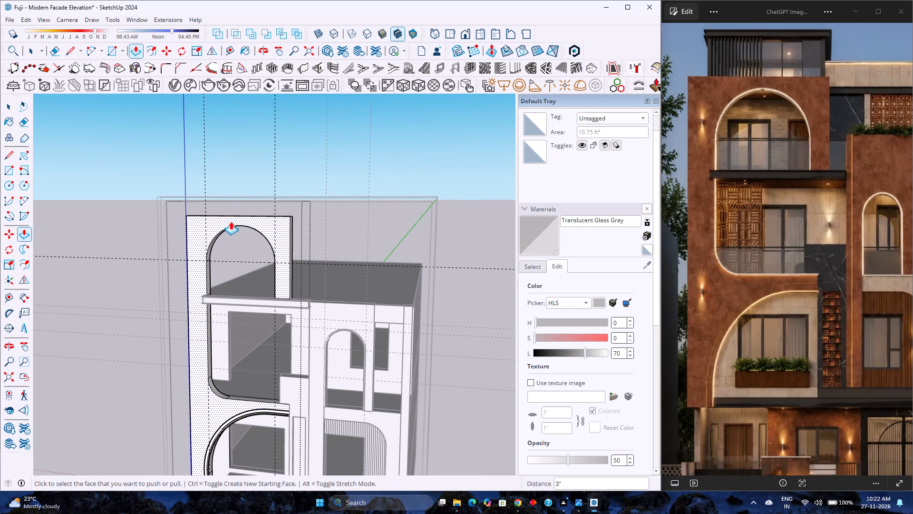
key("space")
scroll(231, 225, "down", 3)
scroll(208, 268, "up", 3)
middle_click_drag(209, 267, 267, 261)
middle_click(267, 261)
scroll(267, 261, "down", 2)
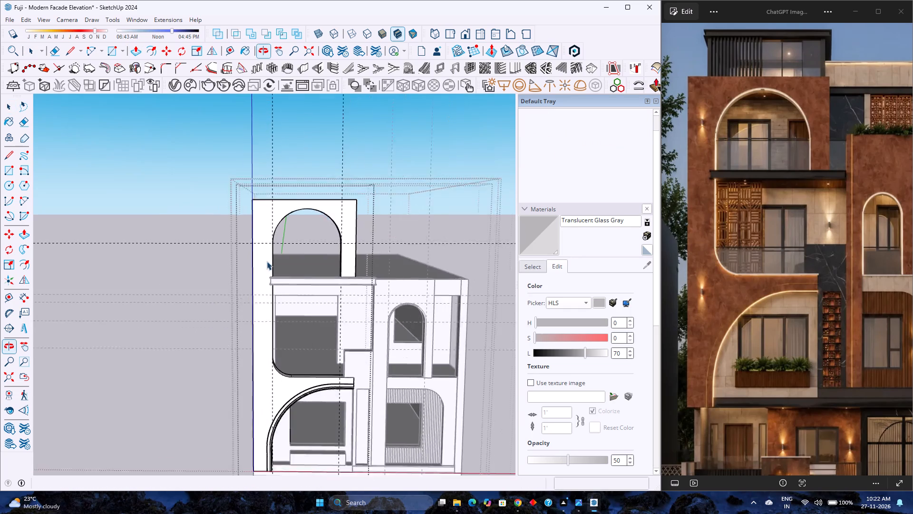
scroll(267, 261, "down", 1)
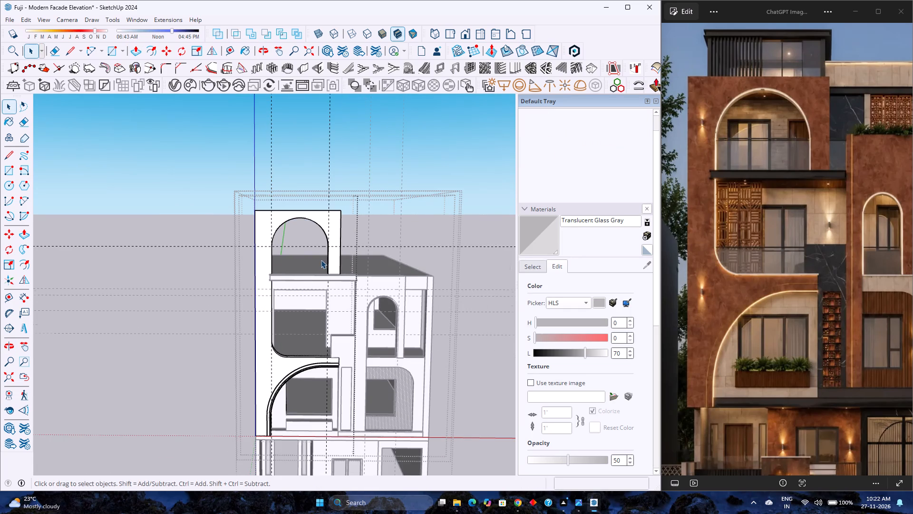
scroll(321, 260, "down", 2)
scroll(321, 260, "up", 3)
scroll(361, 242, "up", 2)
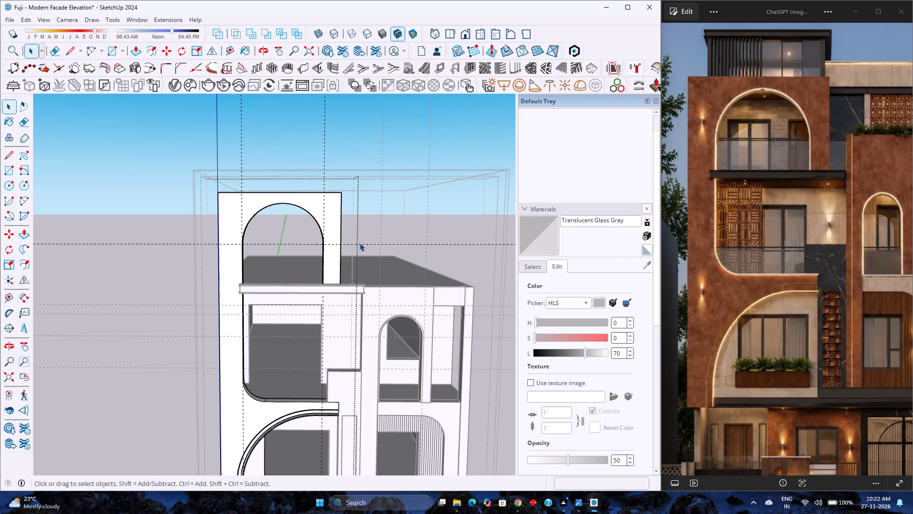
scroll(359, 243, "up", 4)
scroll(359, 245, "down", 4)
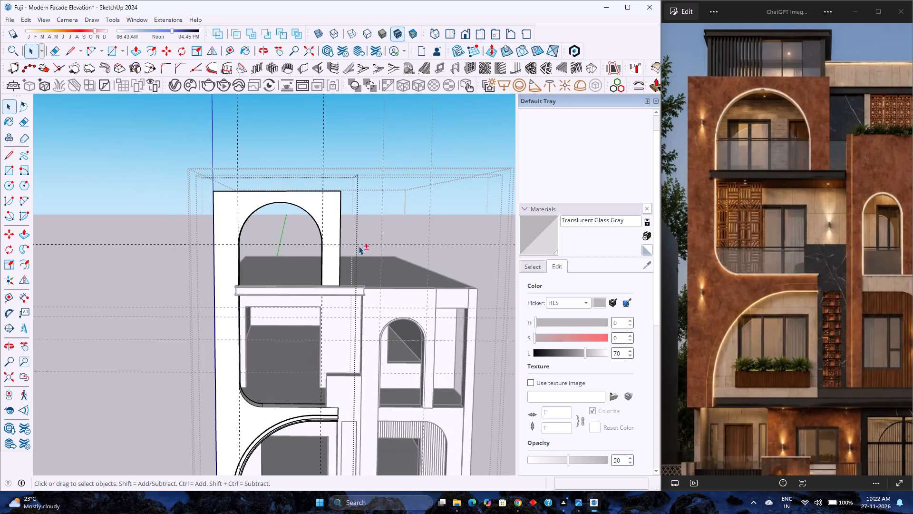
middle_click_drag(357, 248, 321, 245, "shift")
scroll(314, 246, "down", 6)
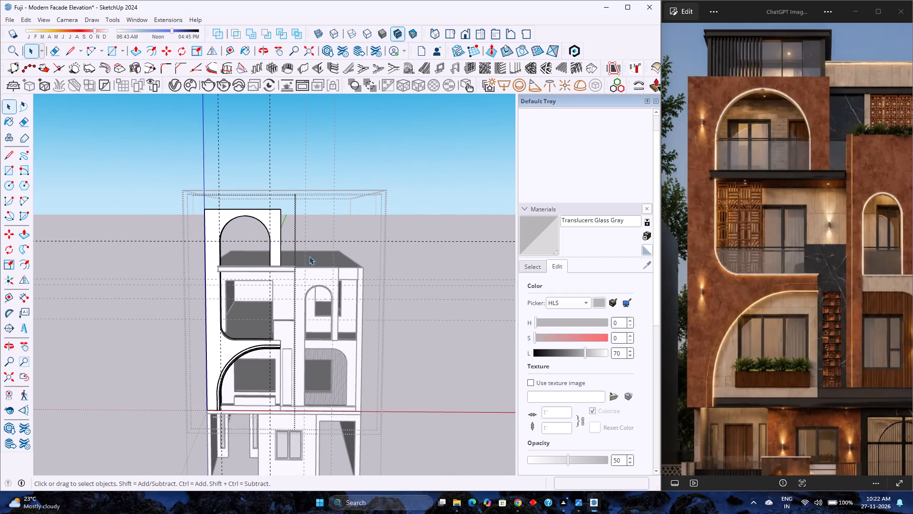
key("Escape")
scroll(303, 276, "down", 4)
scroll(302, 276, "up", 4)
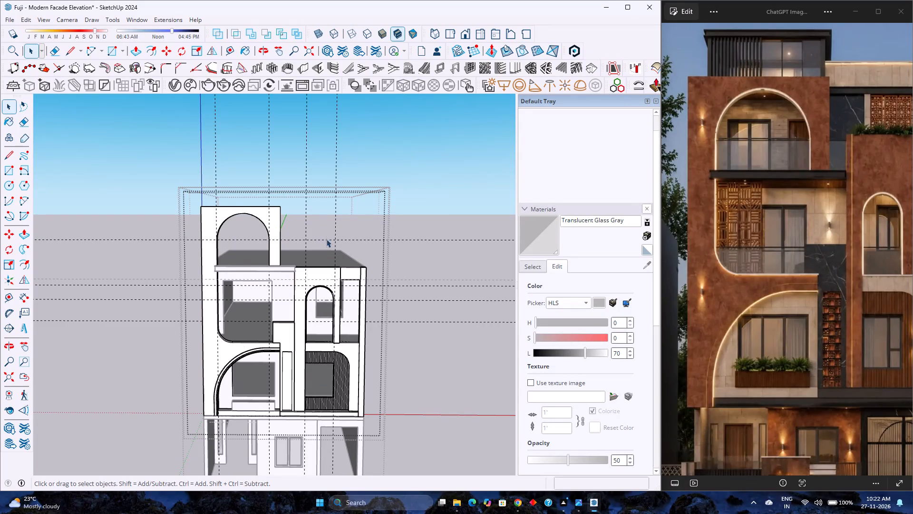
Inside the group of the right-hand panel with the narrow arch, place a horizontal guide 3' above its top edge.
scroll(315, 273, "up", 4)
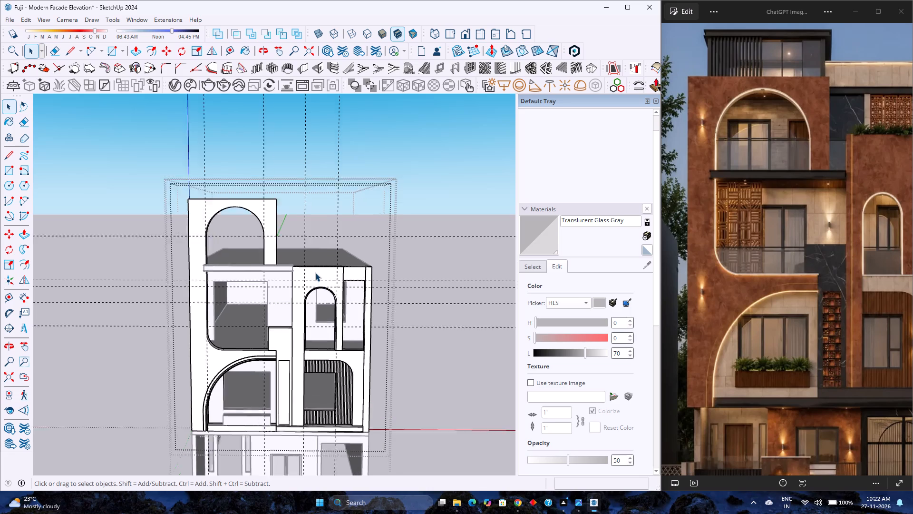
double_click(315, 273)
scroll(315, 273, "up", 3)
scroll(227, 249, "up", 3)
left_click(353, 276)
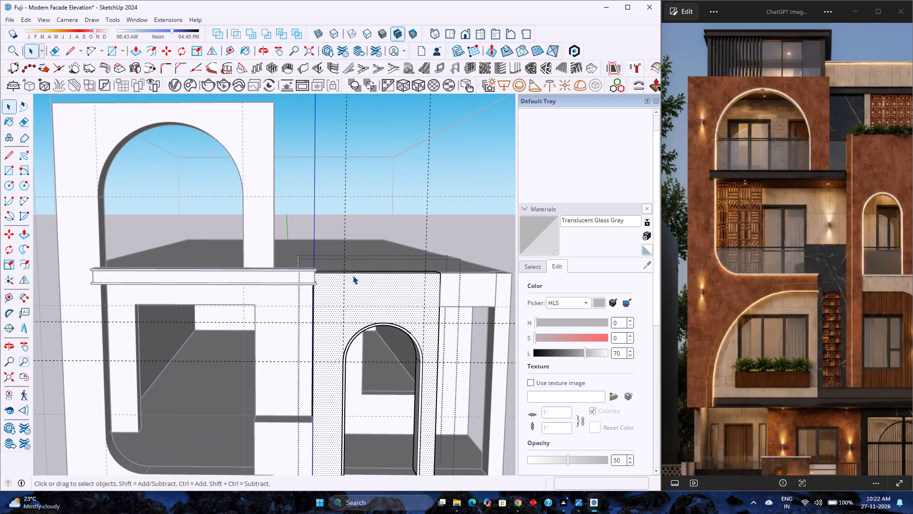
left_click(234, 56)
scroll(291, 254, "up", 6)
middle_click_drag(297, 253, 270, 252)
middle_click(270, 252)
scroll(270, 252, "down", 3)
scroll(263, 271, "up", 3)
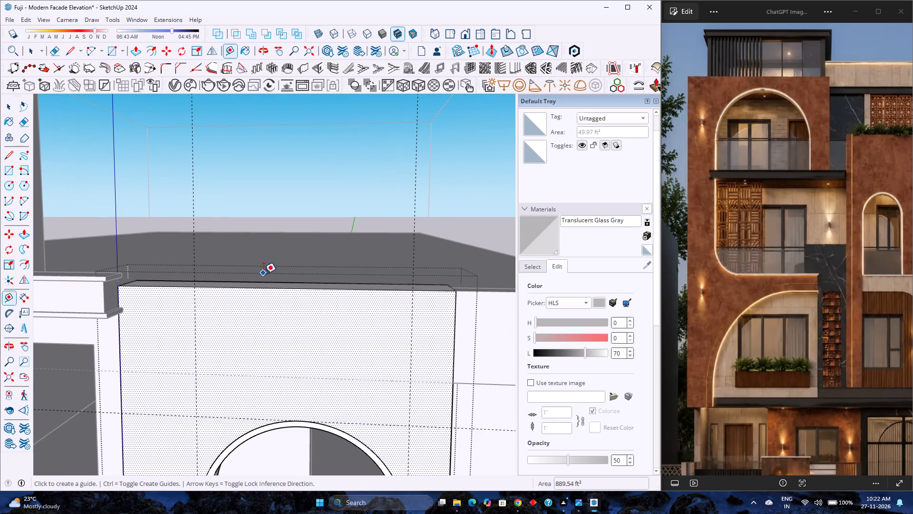
left_click(268, 281)
key("Up")
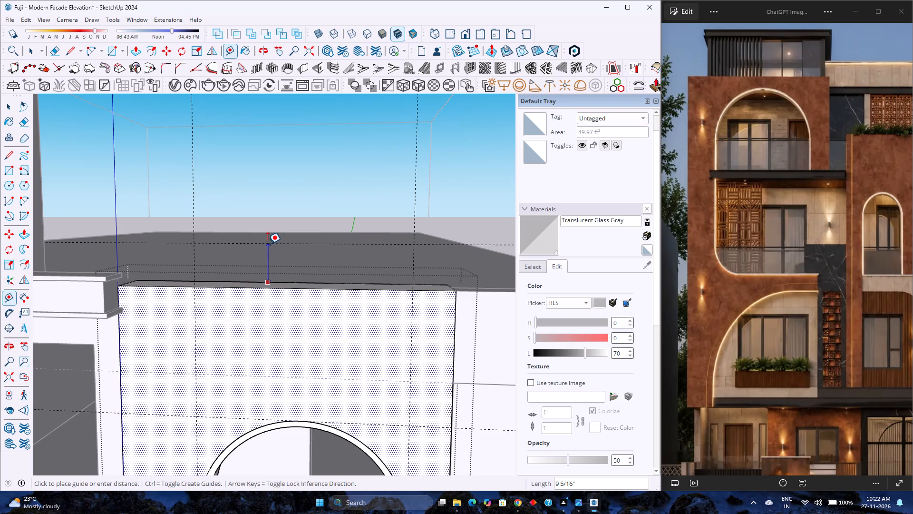
type("3'")
key("Return")
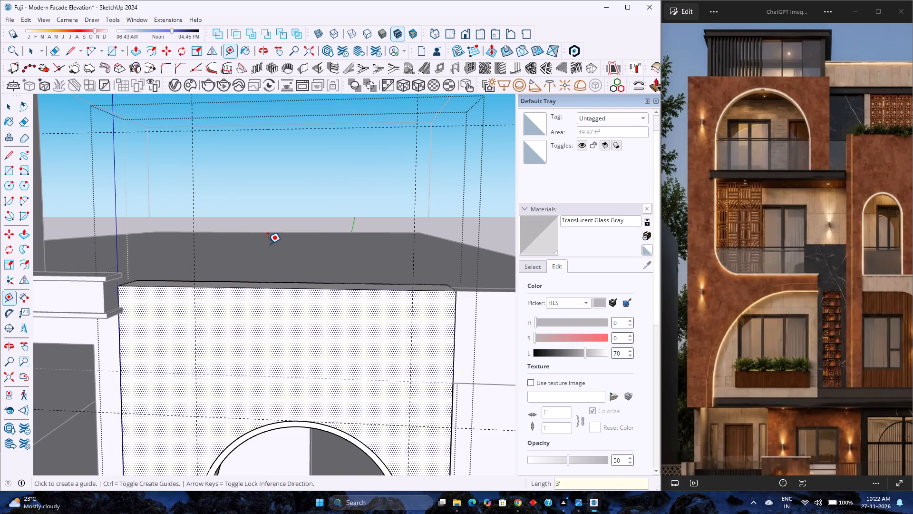
Pull the narrow-arch panel's top face up 3' to the guide.
scroll(268, 244, "down", 7)
key("space")
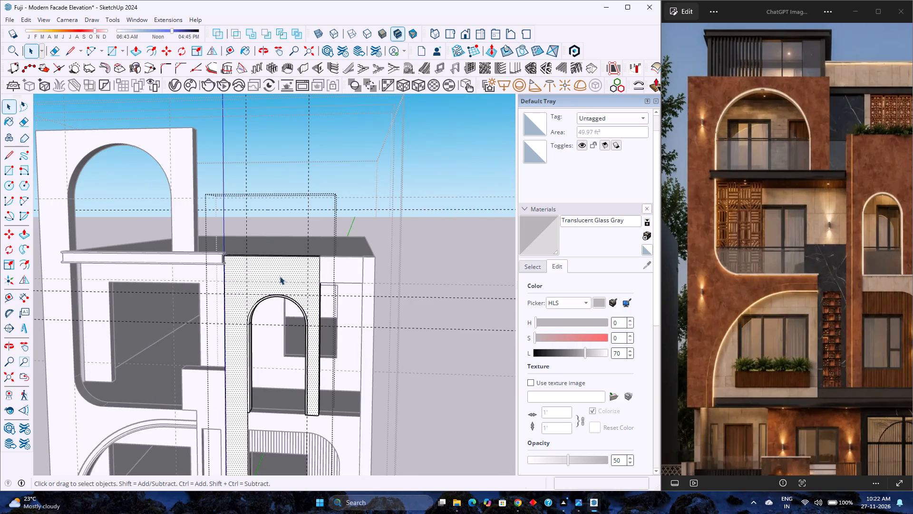
middle_click_drag(276, 283, 291, 364)
scroll(293, 345, "up", 2)
left_click(291, 339)
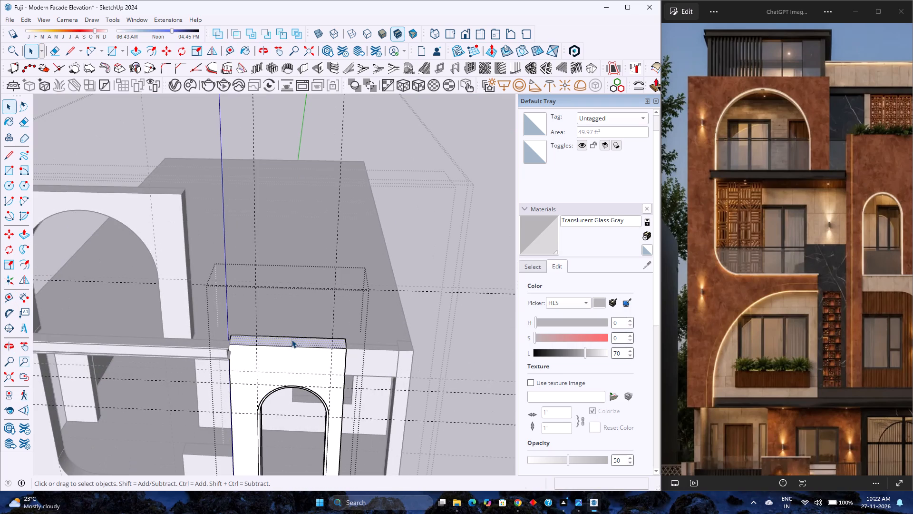
key("p")
left_click(291, 335)
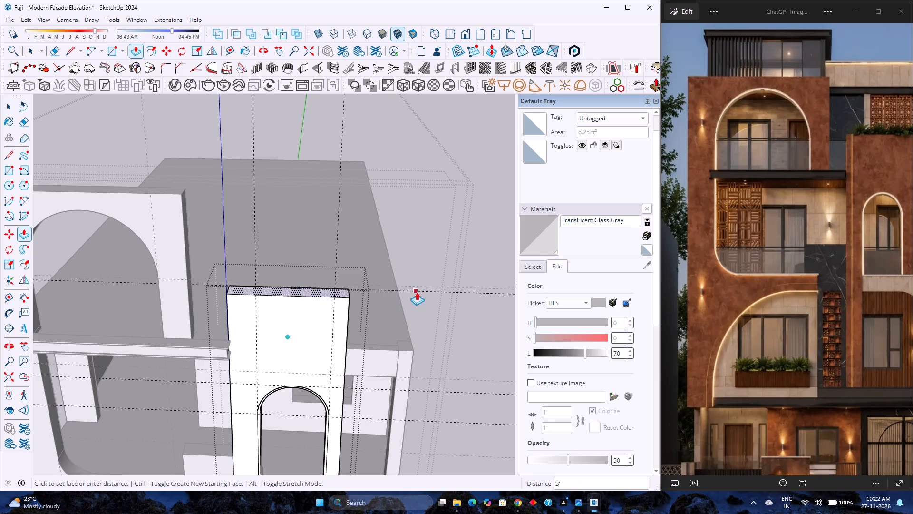
left_click(419, 290)
Compare the raised narrow-arch panel and the wall beside it with the upper right part of the facade in the reference image.
scroll(375, 297, "down", 4)
middle_click_drag(375, 298, 364, 238)
middle_click(364, 229)
scroll(362, 230, "up", 3)
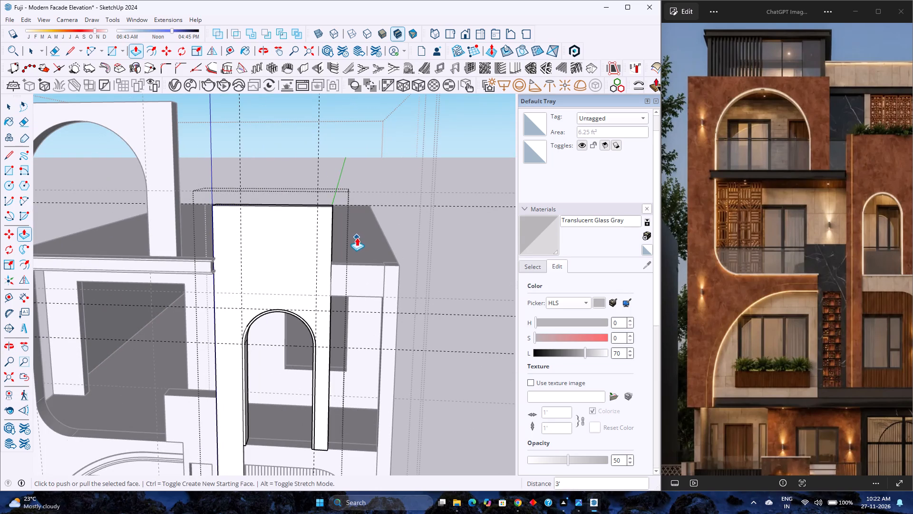
scroll(781, 254, "down", 7)
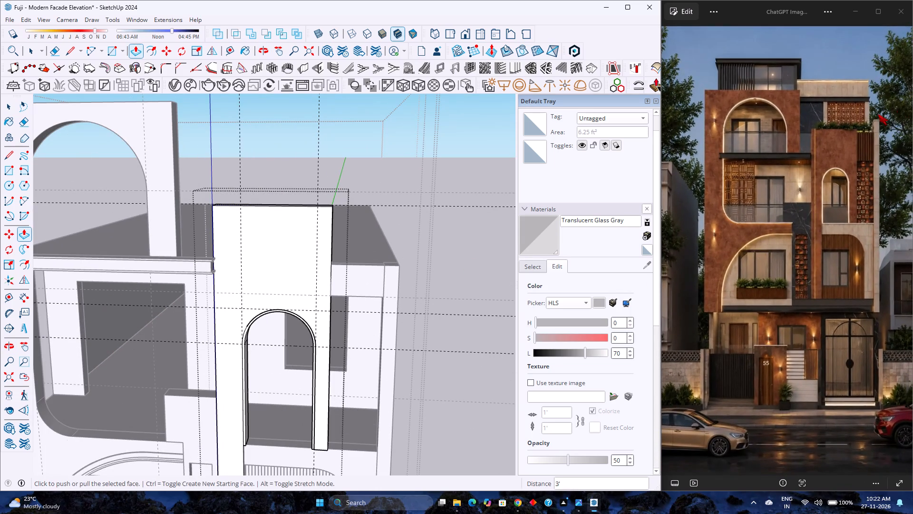
scroll(878, 114, "up", 7)
scroll(748, 223, "down", 1)
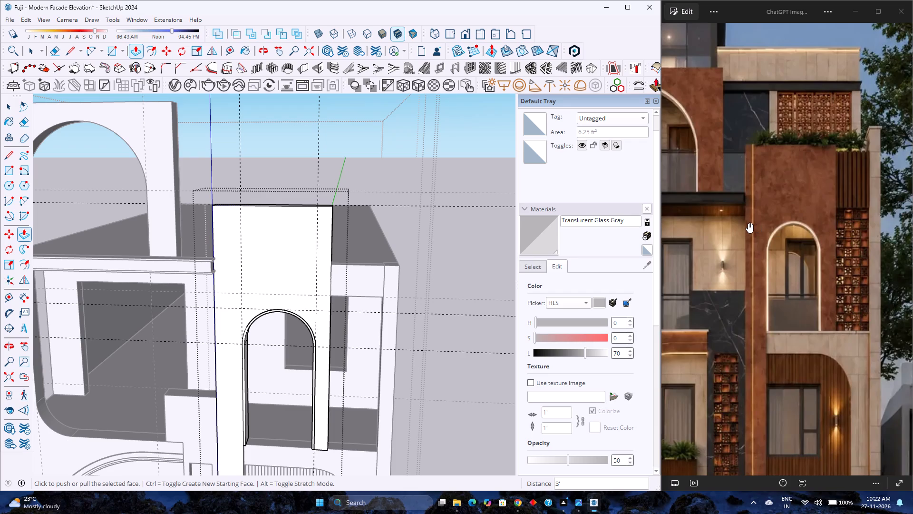
scroll(748, 223, "down", 1)
scroll(843, 262, "up", 5)
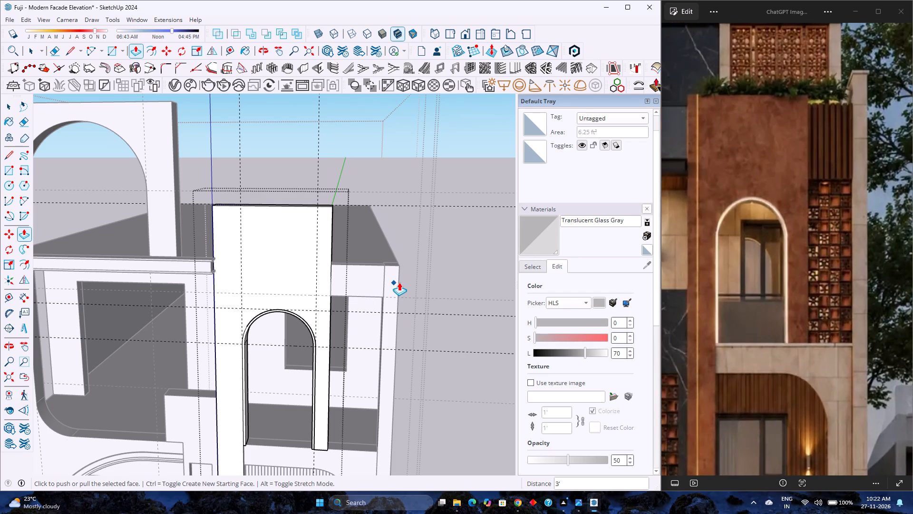
Extend the top face of the post at the facade's right end by the same 3' with Push/Pull.
key("space")
left_click(418, 271)
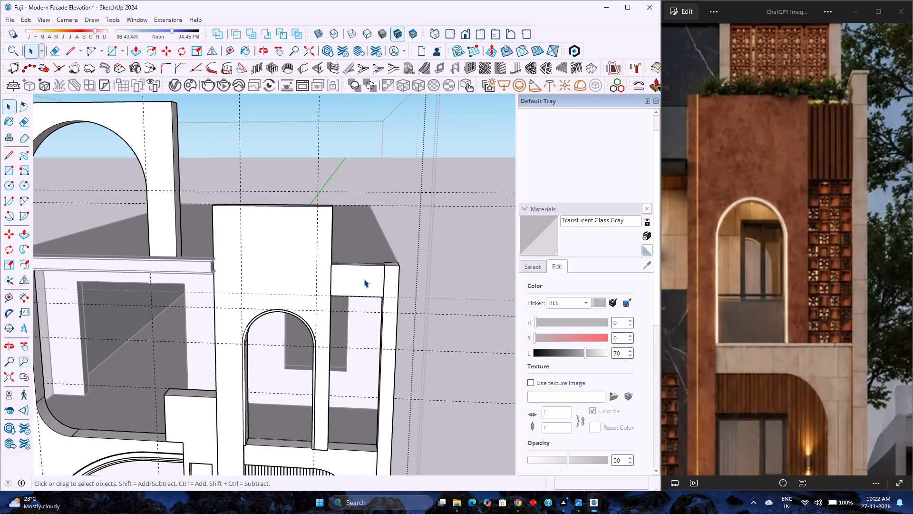
double_click(392, 277)
scroll(391, 275, "up", 7)
middle_click_drag(388, 268, 350, 361)
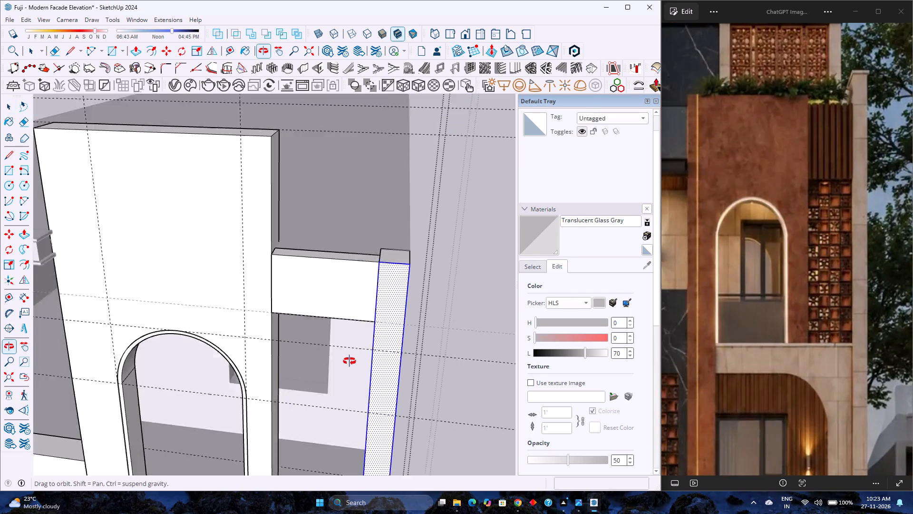
middle_click_drag(350, 361, 349, 364)
left_click(397, 265)
key("p")
double_click(400, 261)
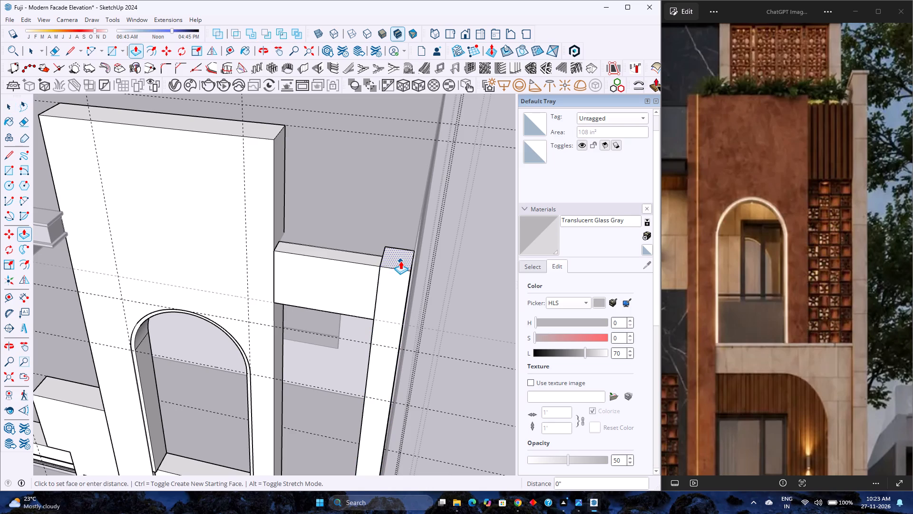
scroll(392, 256, "down", 6)
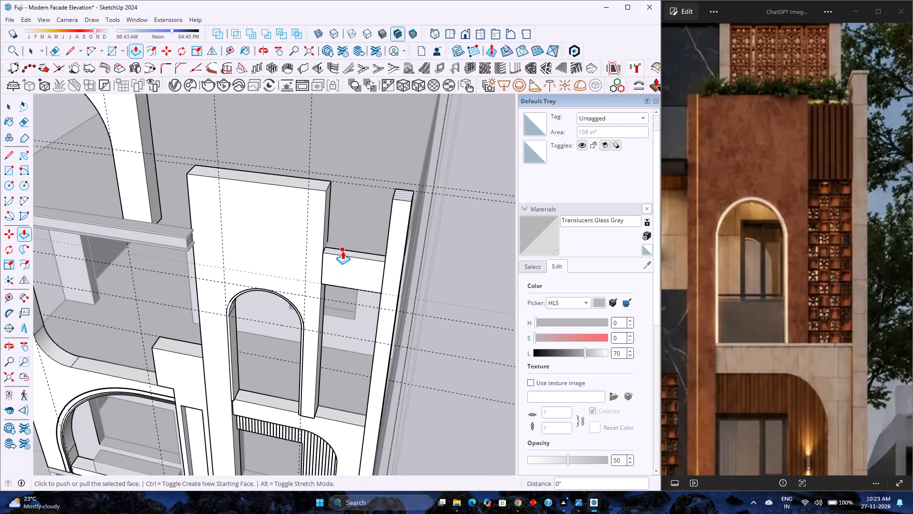
key("Escape")
Inside the group of the short wall between the narrow-arch panel and the end post, pull the top face up 2' 9", corrected to 2' 6".
key("space")
double_click(342, 255)
scroll(342, 256, "up", 2)
scroll(342, 256, "down", 1)
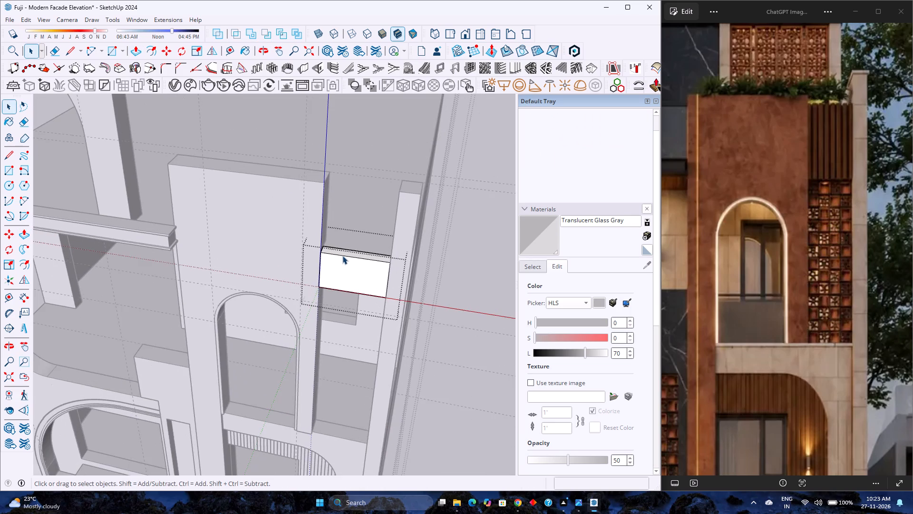
middle_click_drag(342, 256, 295, 309)
scroll(330, 262, "up", 2)
key("p")
left_click(369, 257)
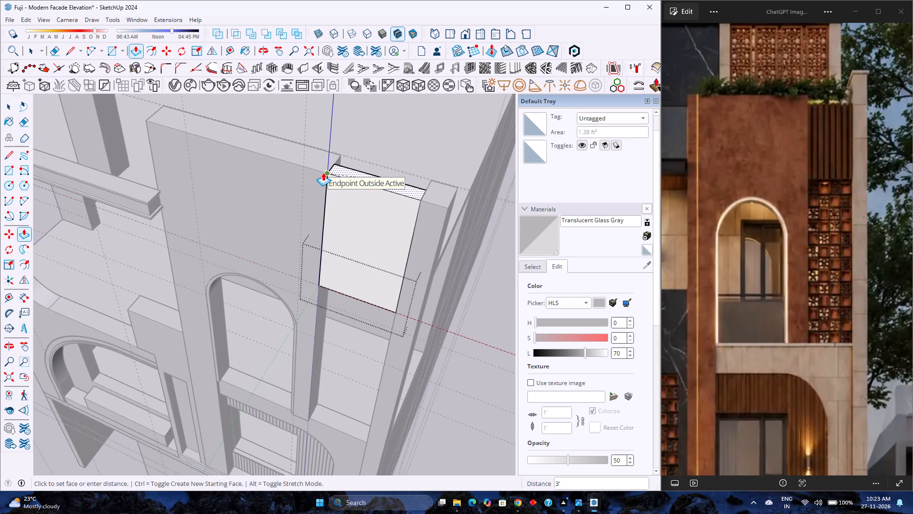
type("2'")
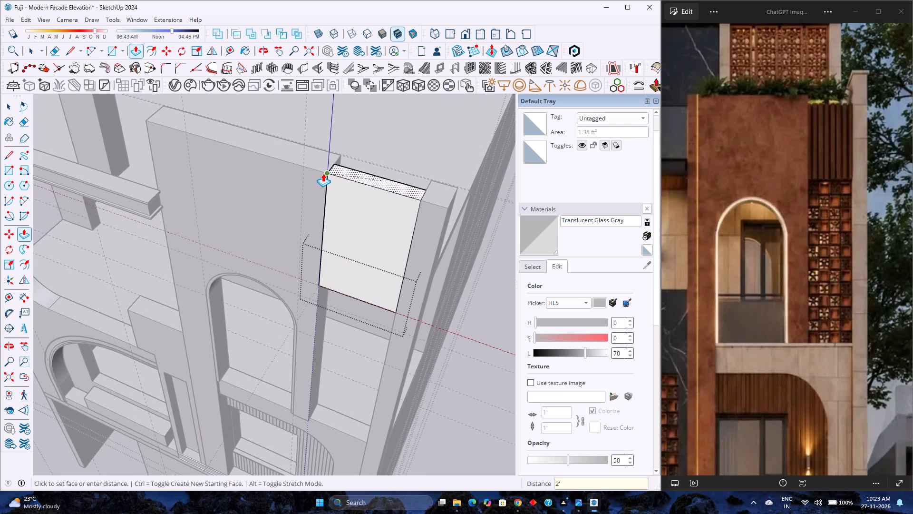
key("9")
key("Return")
scroll(326, 182, "down", 2)
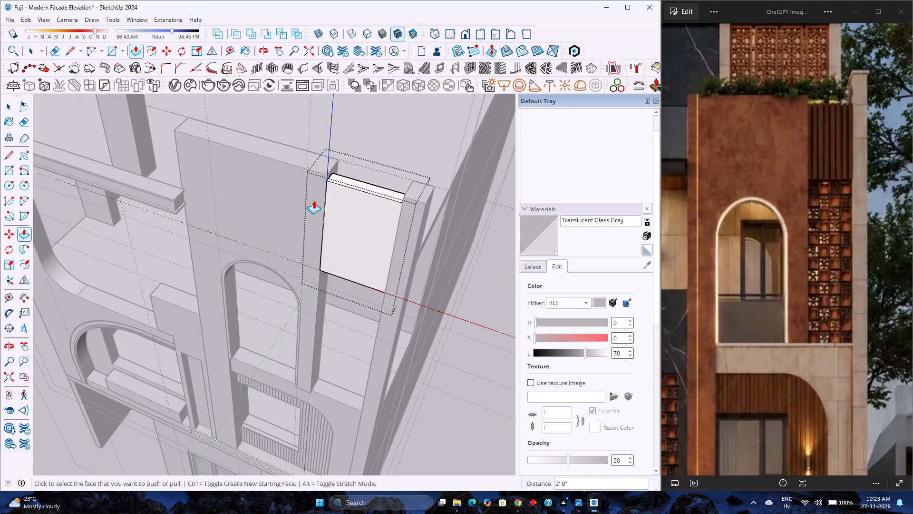
key("2")
type("'6")
key("Return")
Recess the front face of that short wall by 3", corrected to 2", with Push/Pull.
scroll(312, 212, "down", 3)
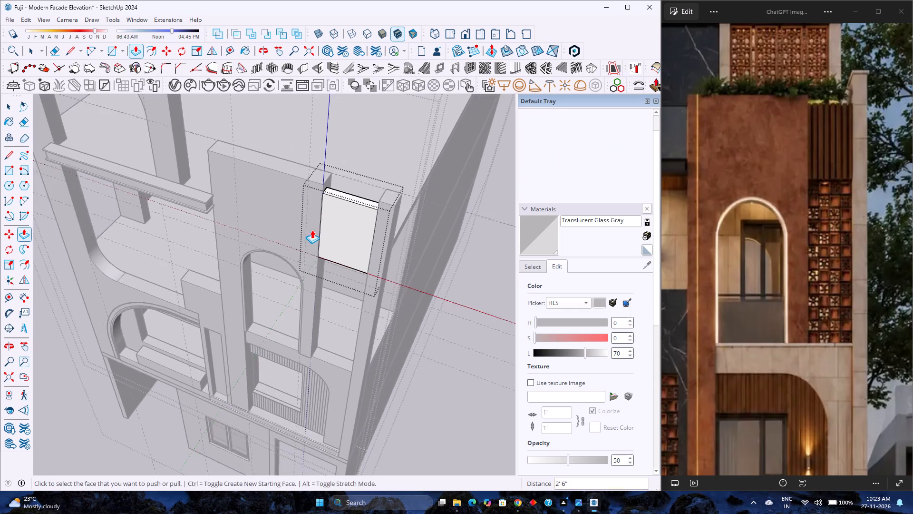
middle_click(312, 230)
middle_click_drag(312, 228, 318, 218)
middle_click_drag(318, 218, 332, 151)
middle_click(332, 151)
middle_click(332, 151)
scroll(326, 158, "down", 2)
scroll(253, 233, "up", 4)
scroll(305, 267, "up", 3)
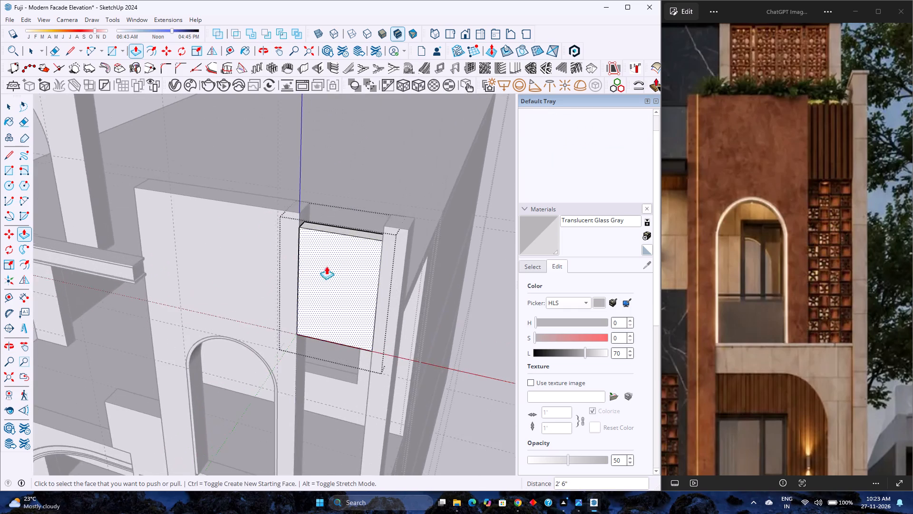
scroll(326, 266, "up", 7)
middle_click_drag(339, 271, 236, 301)
left_click(290, 284)
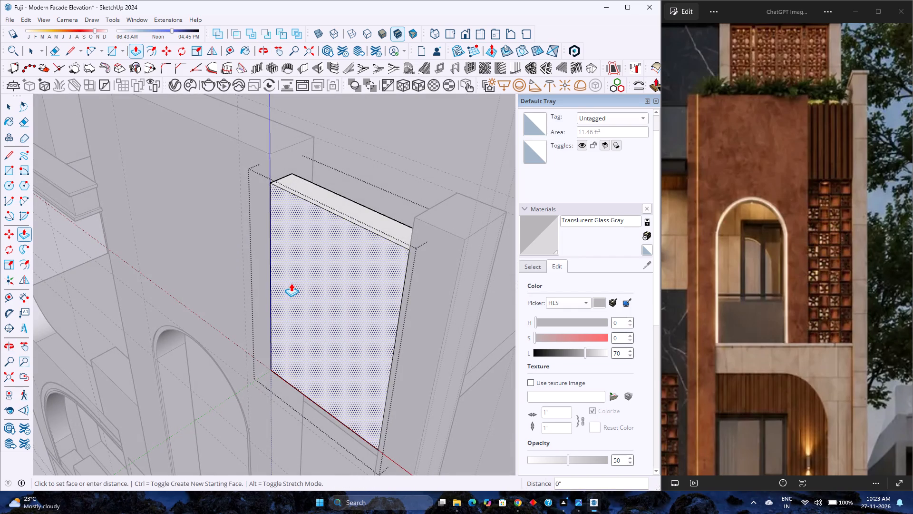
key("3")
key("Return")
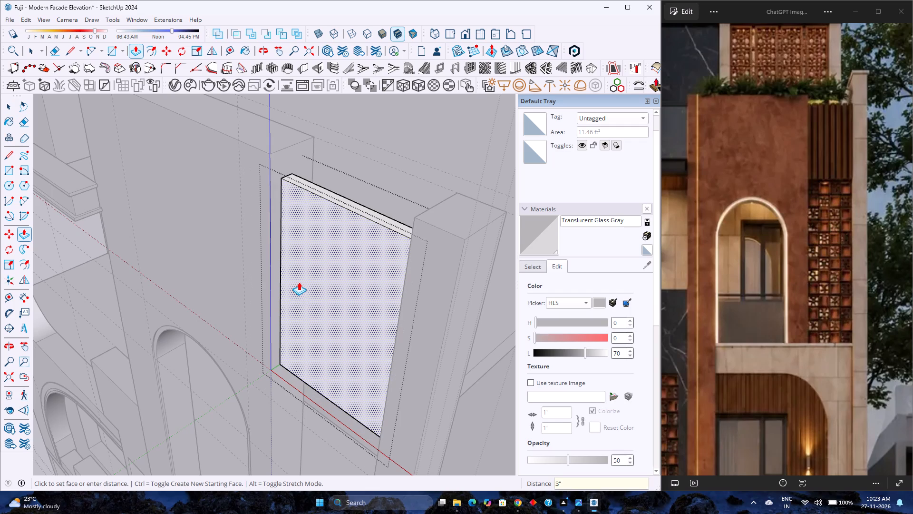
key("2")
key("Return")
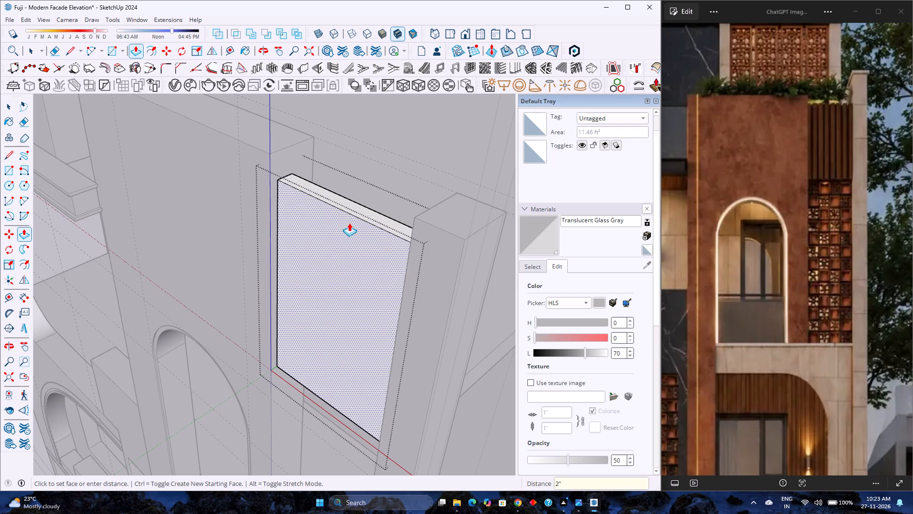
Lower the short wall's top face by 2" and leave its group.
left_click(339, 203)
key("2")
key("Return")
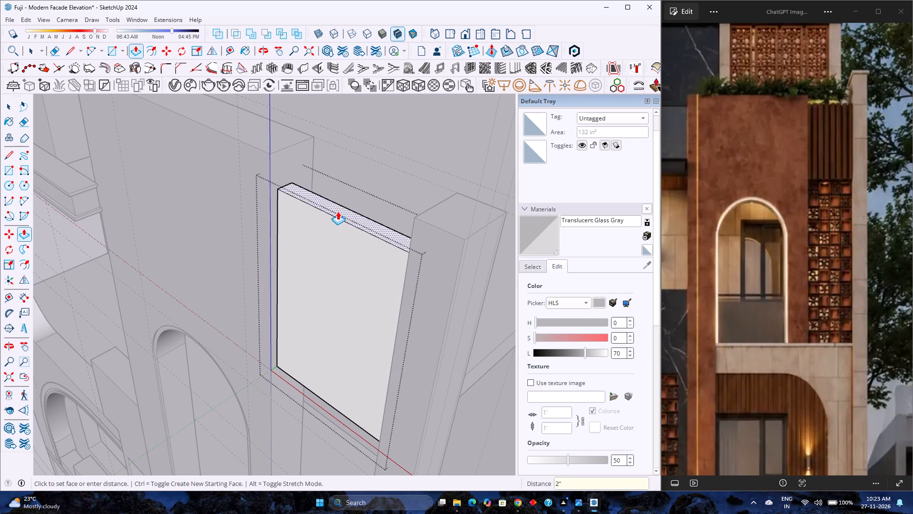
scroll(332, 217, "down", 4)
key("space")
scroll(280, 234, "down", 4)
middle_click_drag(265, 229, 299, 195)
scroll(299, 195, "up", 1)
key("Escape")
Examine the whole facade from the front and above, comparing its massing with the full reference image.
scroll(299, 195, "down", 3)
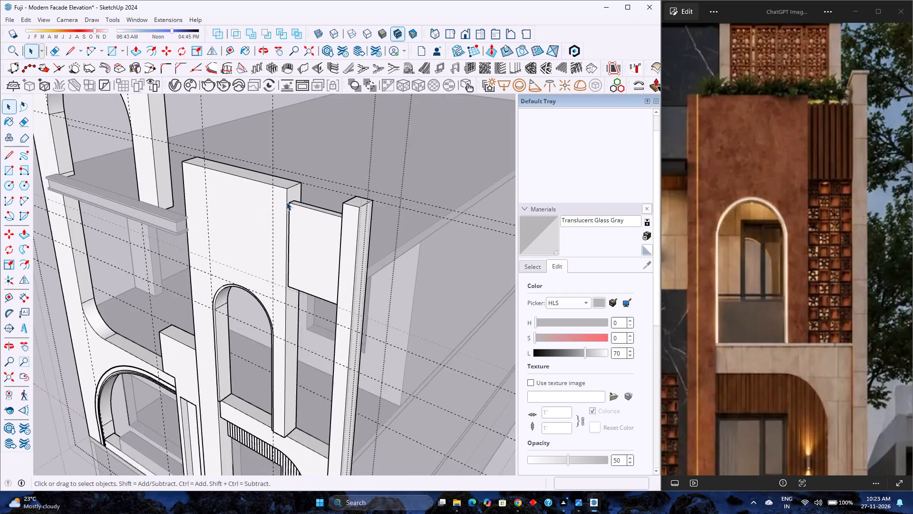
middle_click_drag(286, 202, 295, 197)
middle_click_drag(300, 193, 314, 160)
middle_click(314, 160)
scroll(314, 160, "down", 1)
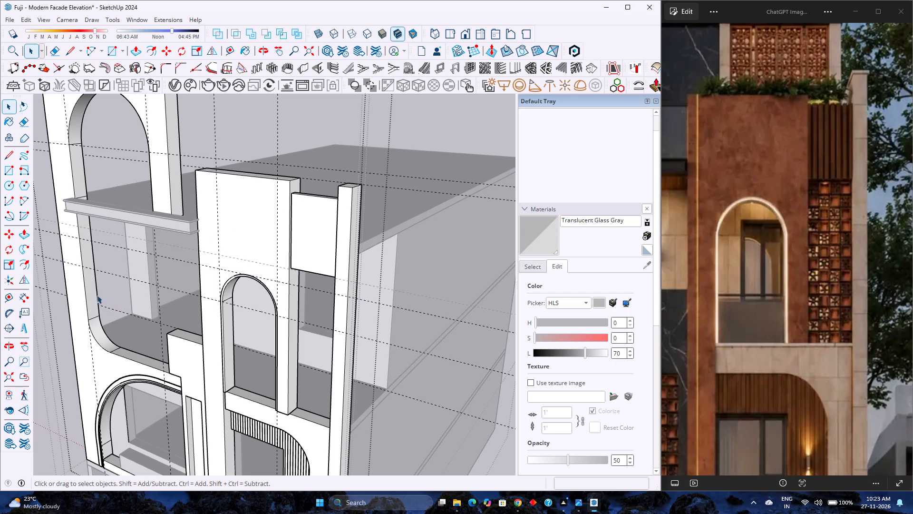
scroll(106, 267, "down", 1)
scroll(211, 228, "down", 6)
middle_click_drag(224, 237, 386, 110)
middle_click(386, 110)
scroll(379, 117, "down", 2)
middle_click_drag(378, 116, 372, 135)
scroll(372, 136, "down", 4)
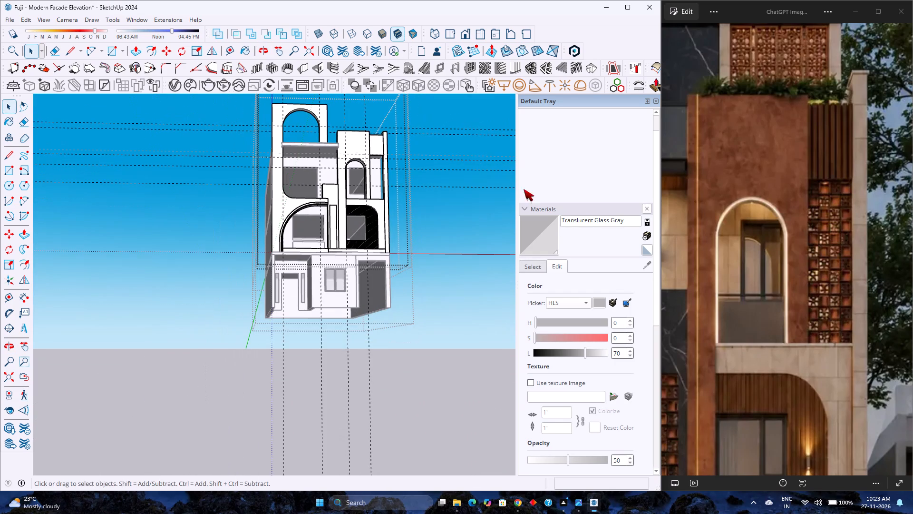
scroll(804, 271, "down", 9)
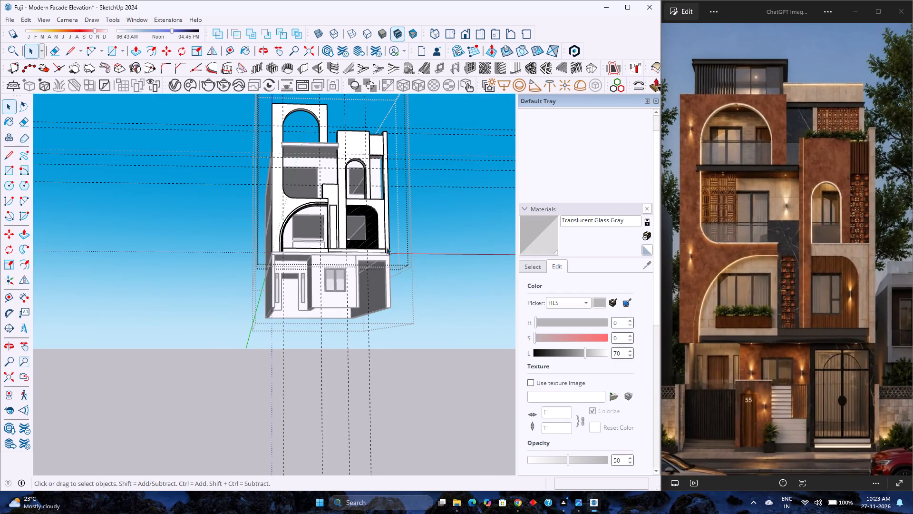
middle_click_drag(393, 225, 384, 342)
scroll(358, 286, "down", 3)
scroll(398, 224, "up", 3)
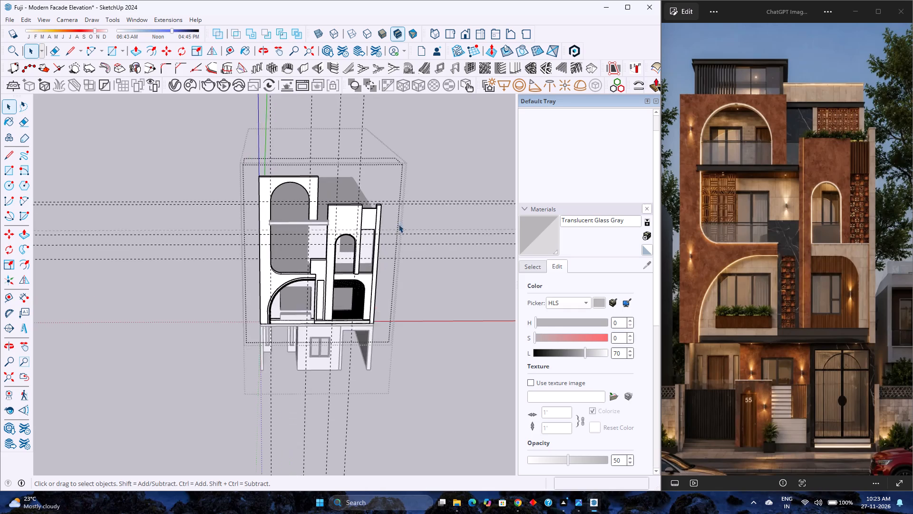
middle_click_drag(398, 224, 356, 187)
Leave the facade group's editing context and save the model.
left_click(401, 151)
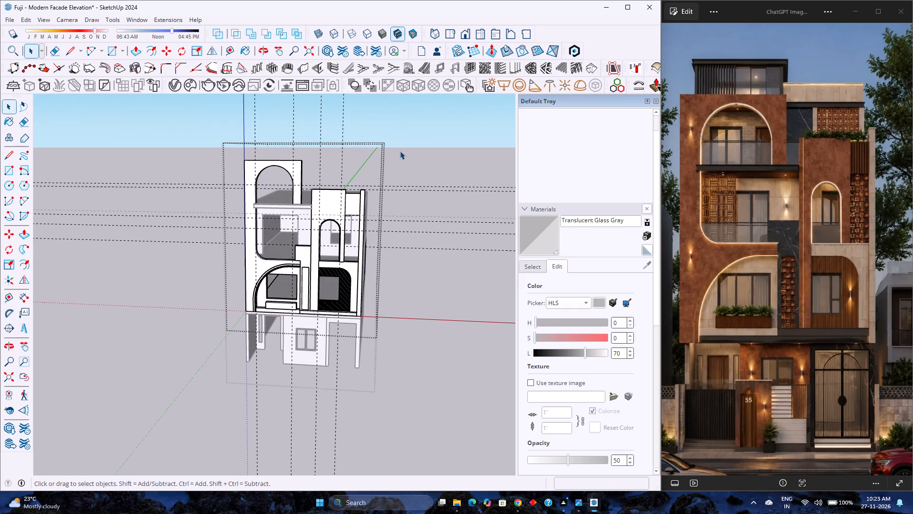
double_click(400, 151)
double_click(405, 154)
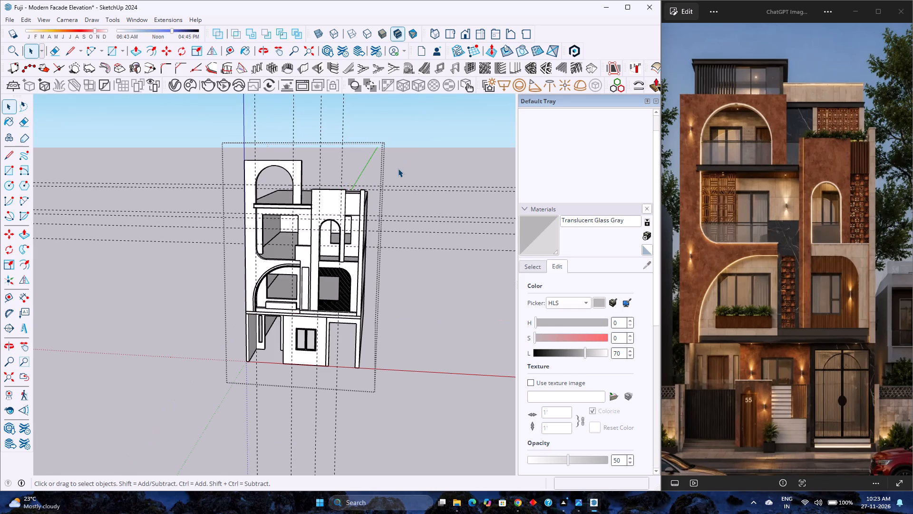
key("ctrl+s")
Examine the facade and roof from the front and above against the reference image, selecting the roof slab.
scroll(284, 276, "up", 5)
scroll(292, 289, "up", 19)
scroll(306, 310, "up", 3)
middle_click_drag(308, 314, 297, 363)
scroll(297, 363, "down", 11)
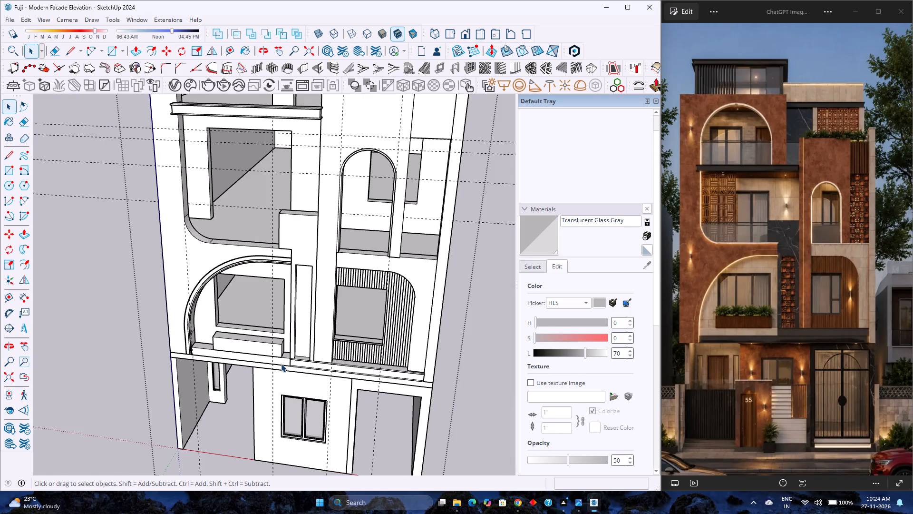
scroll(283, 365, "down", 9)
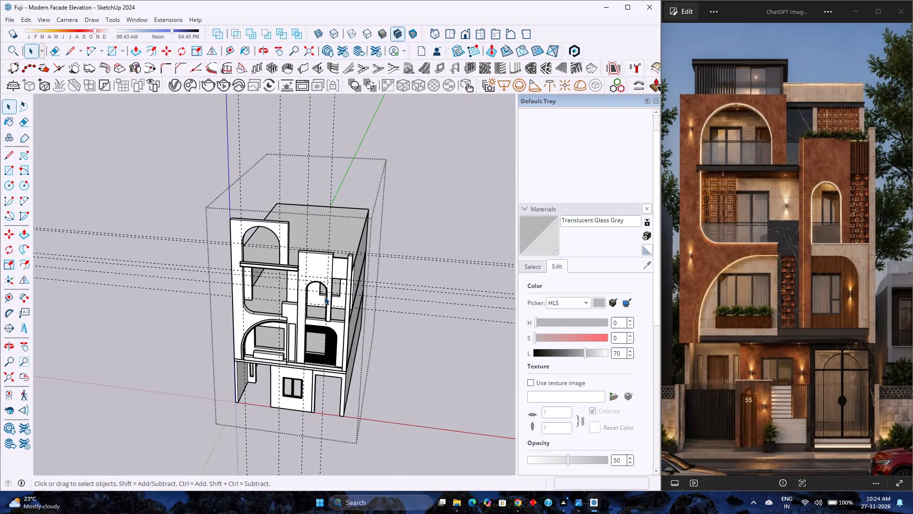
scroll(327, 262, "up", 3)
scroll(331, 261, "down", 7)
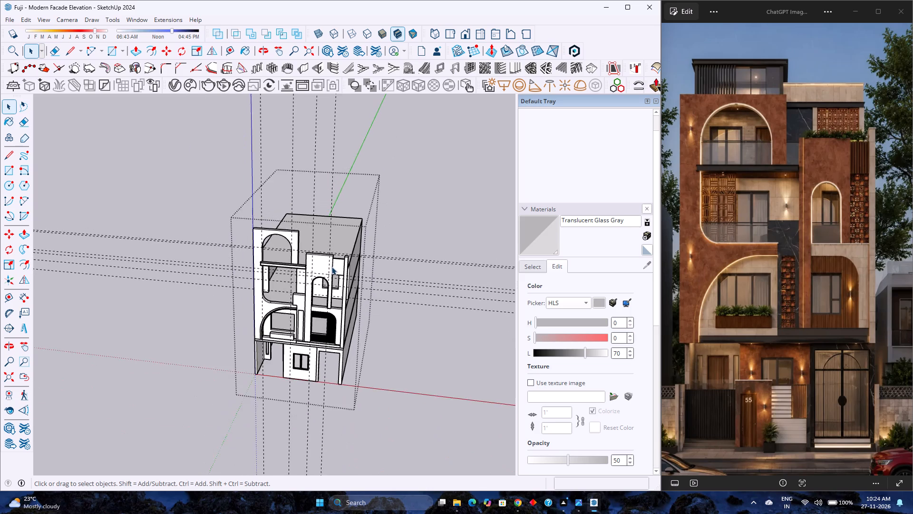
scroll(331, 267, "up", 6)
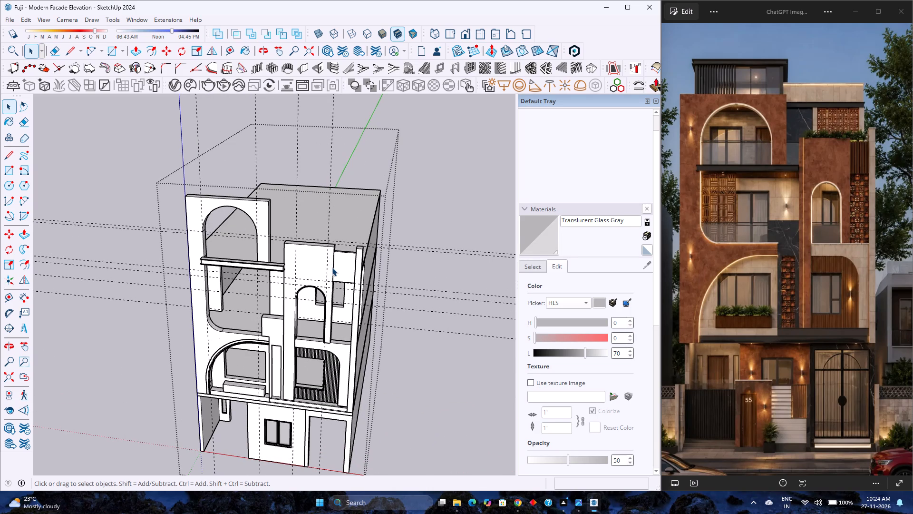
scroll(332, 267, "up", 8)
scroll(323, 262, "down", 4)
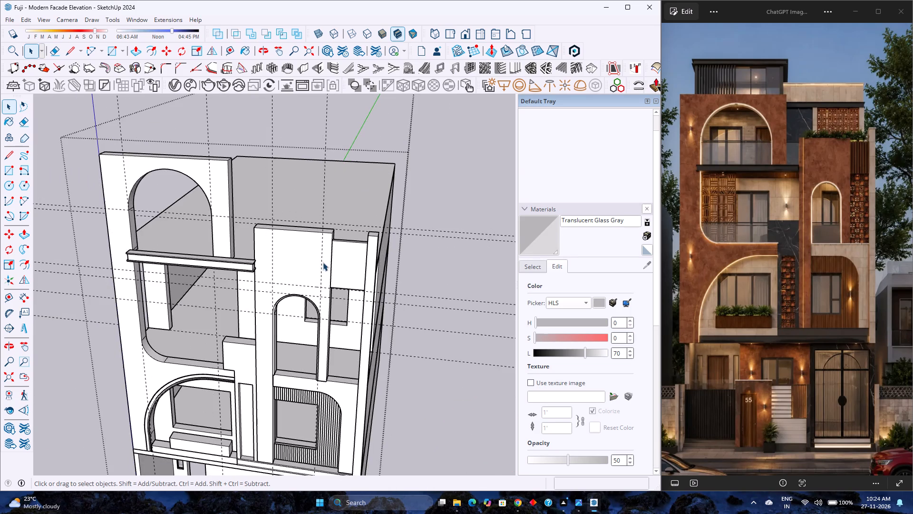
scroll(321, 264, "down", 3)
middle_click_drag(325, 264, 326, 221)
scroll(326, 221, "up", 2)
middle_click_drag(325, 203, 322, 212)
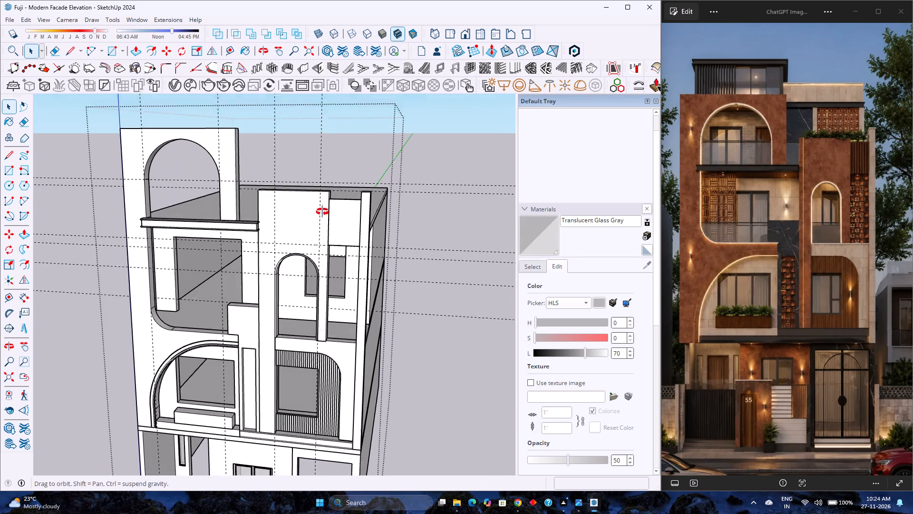
middle_click_drag(322, 212, 320, 311)
scroll(320, 305, "down", 4)
left_click(339, 272)
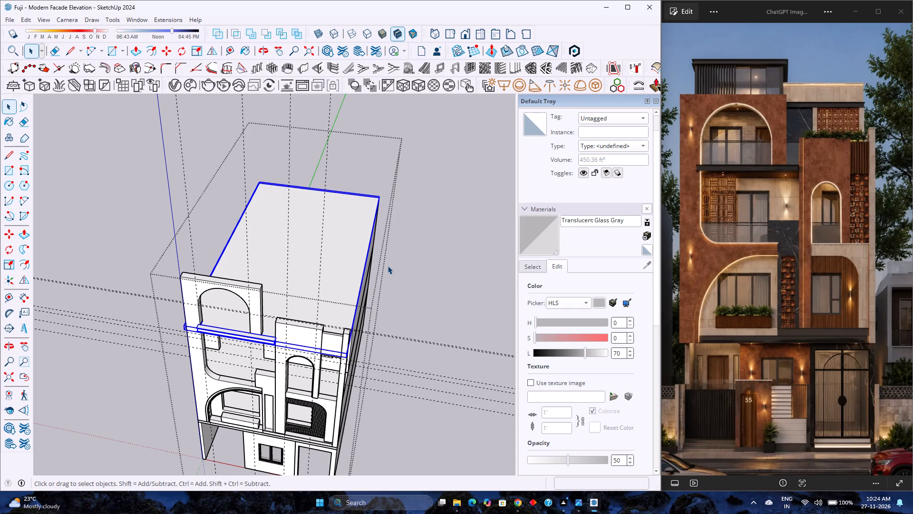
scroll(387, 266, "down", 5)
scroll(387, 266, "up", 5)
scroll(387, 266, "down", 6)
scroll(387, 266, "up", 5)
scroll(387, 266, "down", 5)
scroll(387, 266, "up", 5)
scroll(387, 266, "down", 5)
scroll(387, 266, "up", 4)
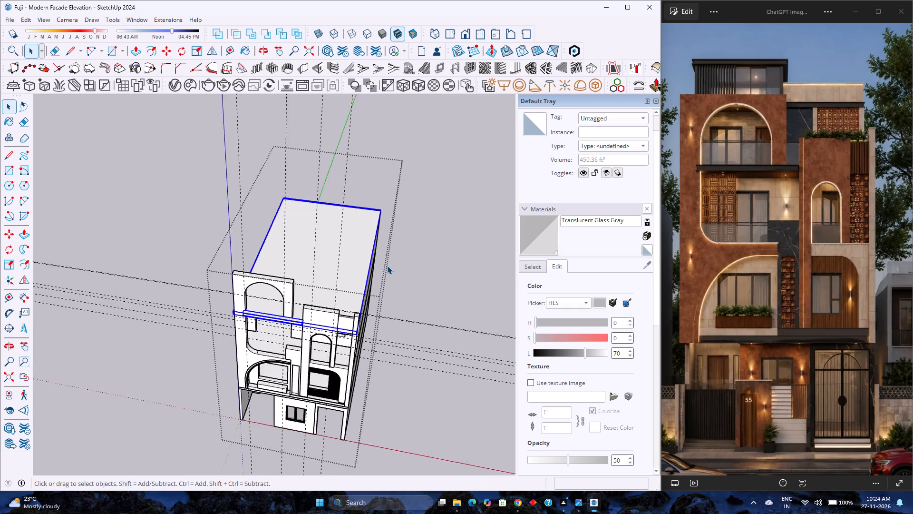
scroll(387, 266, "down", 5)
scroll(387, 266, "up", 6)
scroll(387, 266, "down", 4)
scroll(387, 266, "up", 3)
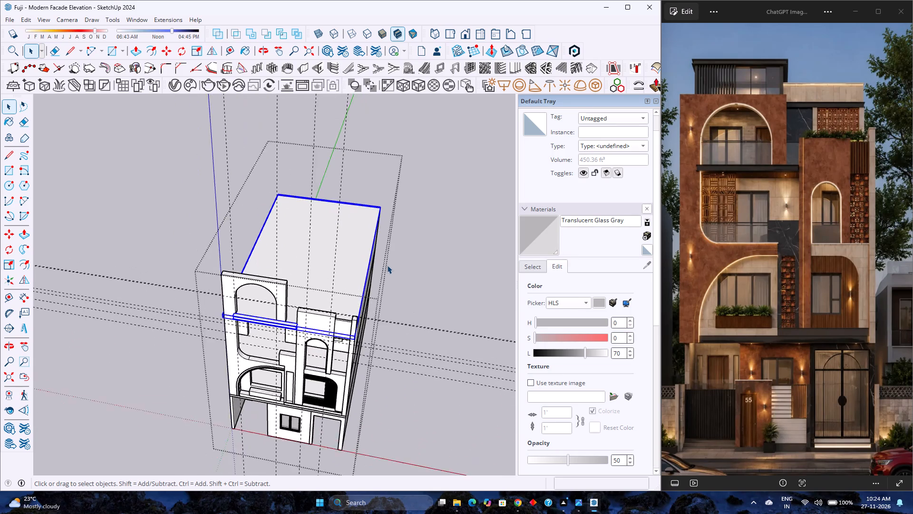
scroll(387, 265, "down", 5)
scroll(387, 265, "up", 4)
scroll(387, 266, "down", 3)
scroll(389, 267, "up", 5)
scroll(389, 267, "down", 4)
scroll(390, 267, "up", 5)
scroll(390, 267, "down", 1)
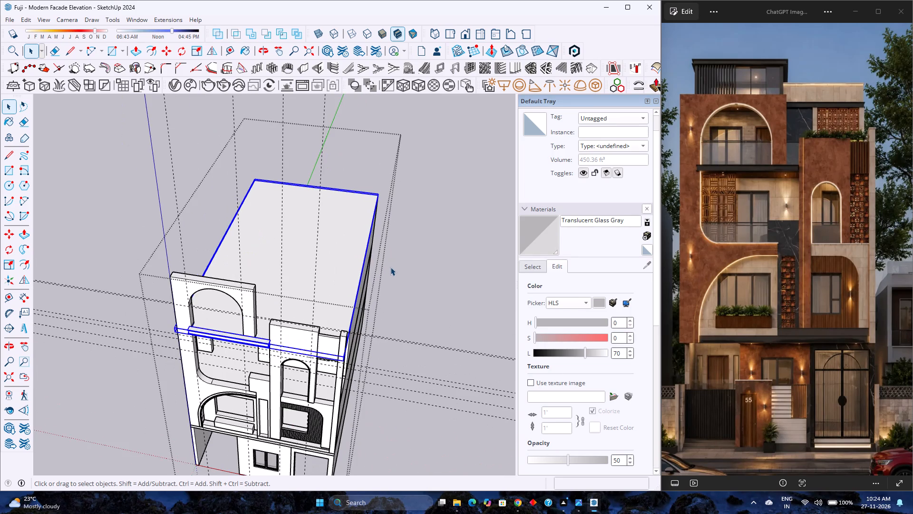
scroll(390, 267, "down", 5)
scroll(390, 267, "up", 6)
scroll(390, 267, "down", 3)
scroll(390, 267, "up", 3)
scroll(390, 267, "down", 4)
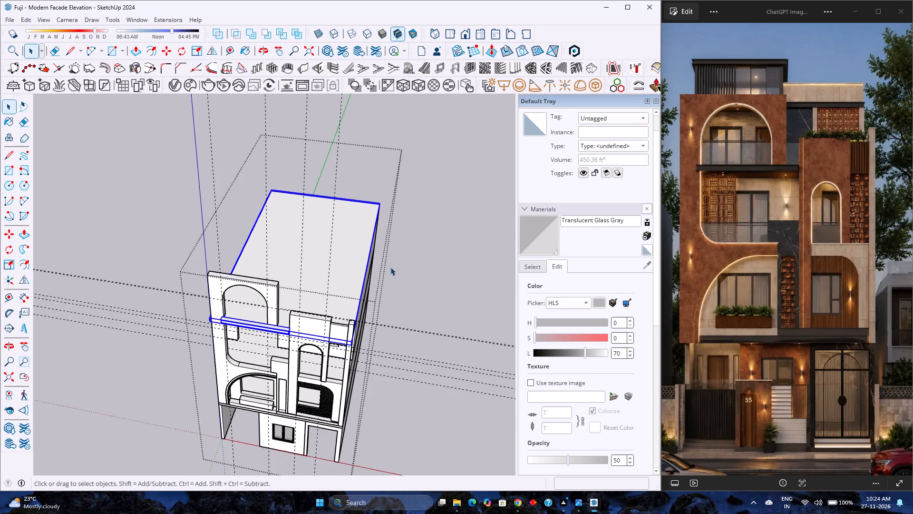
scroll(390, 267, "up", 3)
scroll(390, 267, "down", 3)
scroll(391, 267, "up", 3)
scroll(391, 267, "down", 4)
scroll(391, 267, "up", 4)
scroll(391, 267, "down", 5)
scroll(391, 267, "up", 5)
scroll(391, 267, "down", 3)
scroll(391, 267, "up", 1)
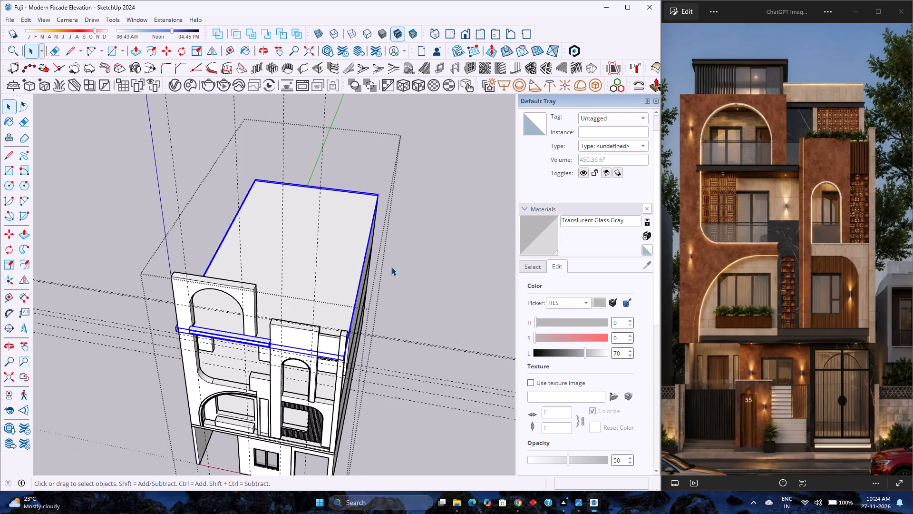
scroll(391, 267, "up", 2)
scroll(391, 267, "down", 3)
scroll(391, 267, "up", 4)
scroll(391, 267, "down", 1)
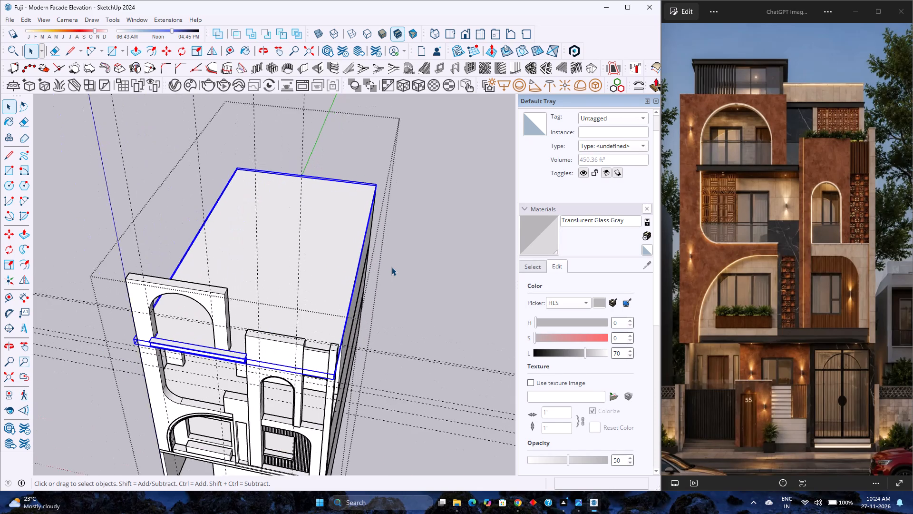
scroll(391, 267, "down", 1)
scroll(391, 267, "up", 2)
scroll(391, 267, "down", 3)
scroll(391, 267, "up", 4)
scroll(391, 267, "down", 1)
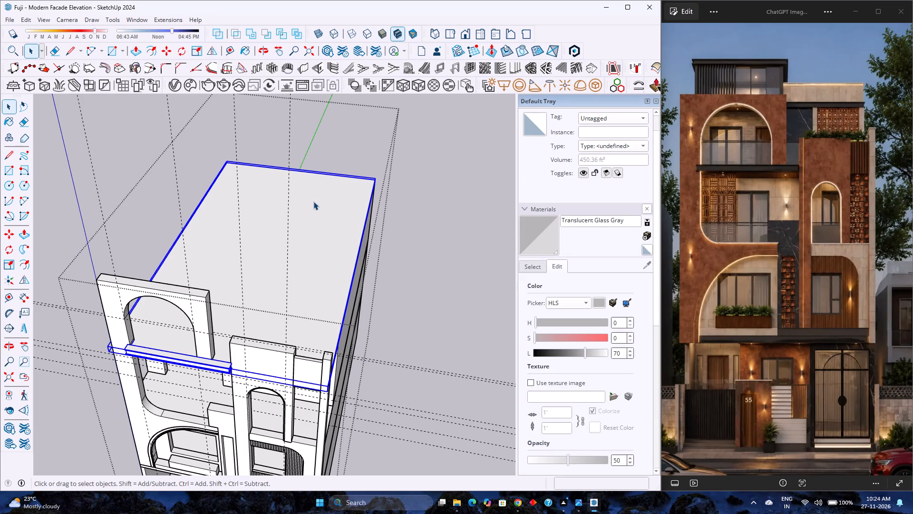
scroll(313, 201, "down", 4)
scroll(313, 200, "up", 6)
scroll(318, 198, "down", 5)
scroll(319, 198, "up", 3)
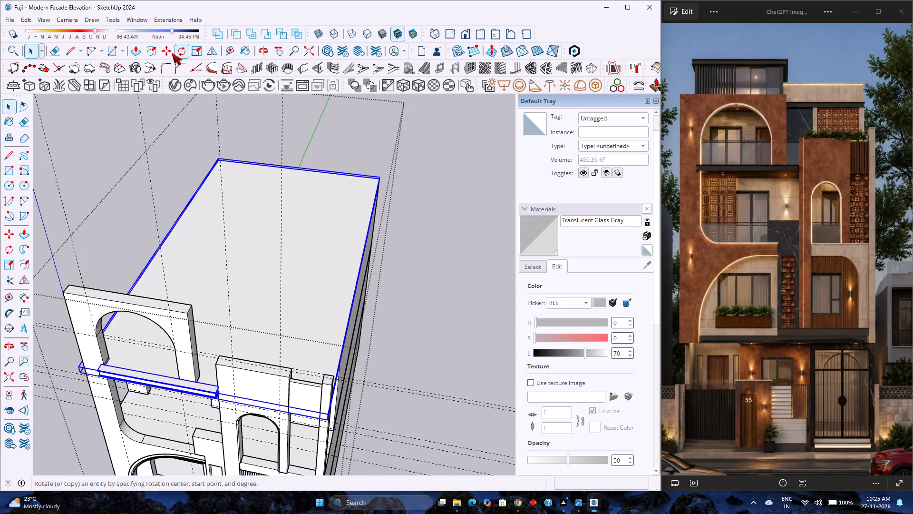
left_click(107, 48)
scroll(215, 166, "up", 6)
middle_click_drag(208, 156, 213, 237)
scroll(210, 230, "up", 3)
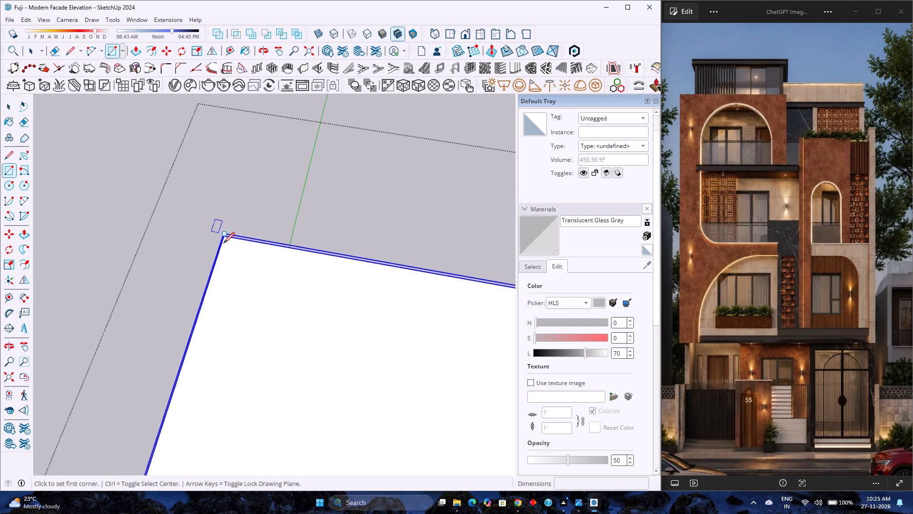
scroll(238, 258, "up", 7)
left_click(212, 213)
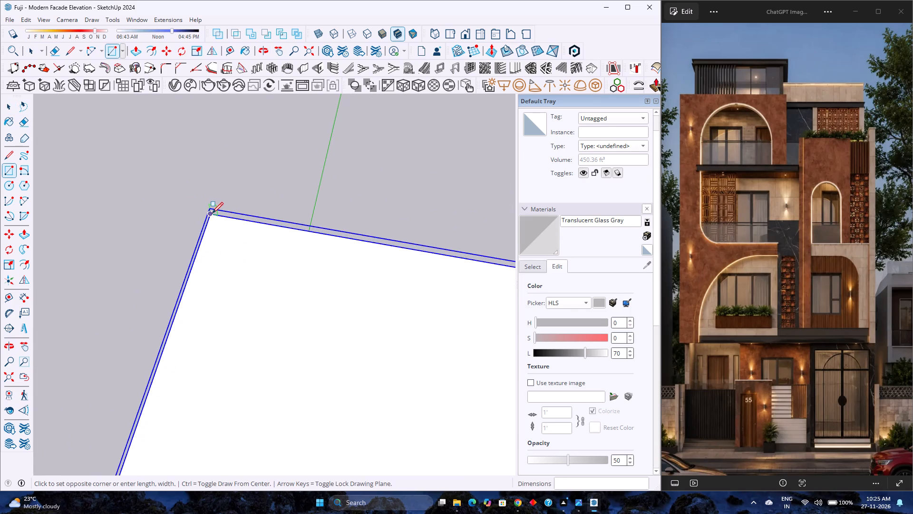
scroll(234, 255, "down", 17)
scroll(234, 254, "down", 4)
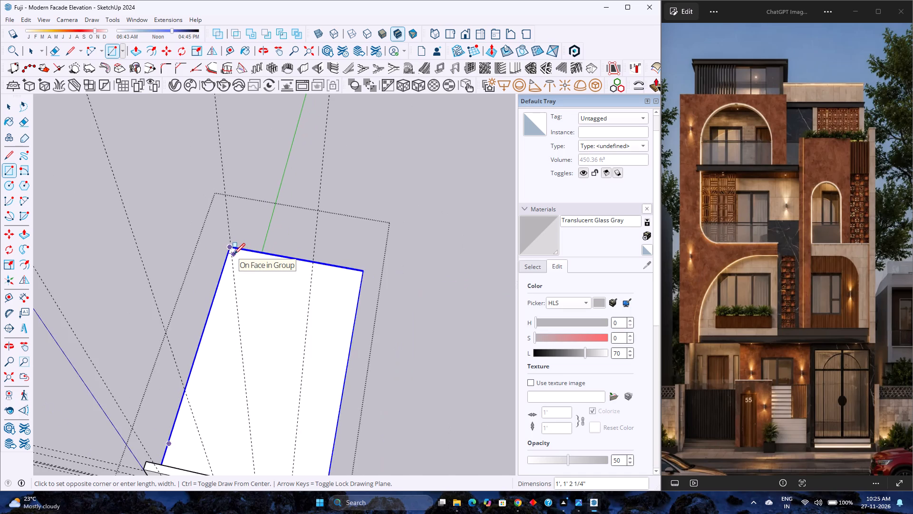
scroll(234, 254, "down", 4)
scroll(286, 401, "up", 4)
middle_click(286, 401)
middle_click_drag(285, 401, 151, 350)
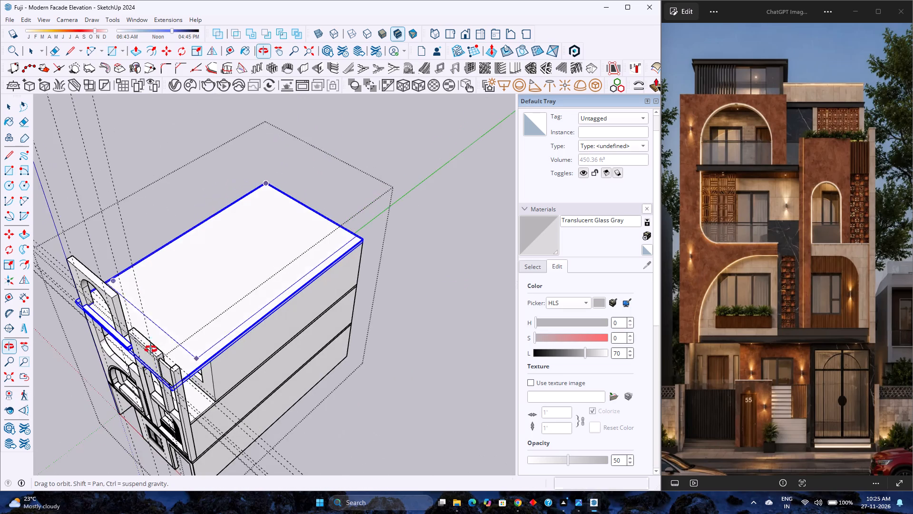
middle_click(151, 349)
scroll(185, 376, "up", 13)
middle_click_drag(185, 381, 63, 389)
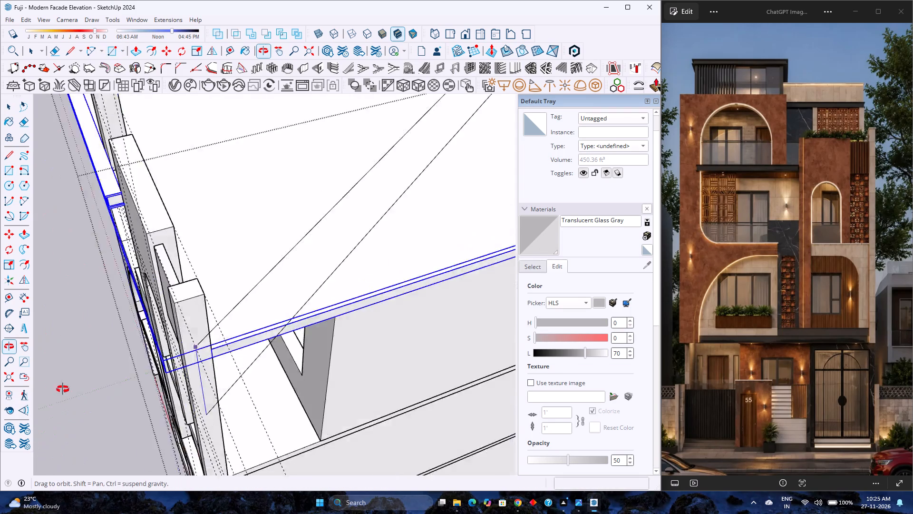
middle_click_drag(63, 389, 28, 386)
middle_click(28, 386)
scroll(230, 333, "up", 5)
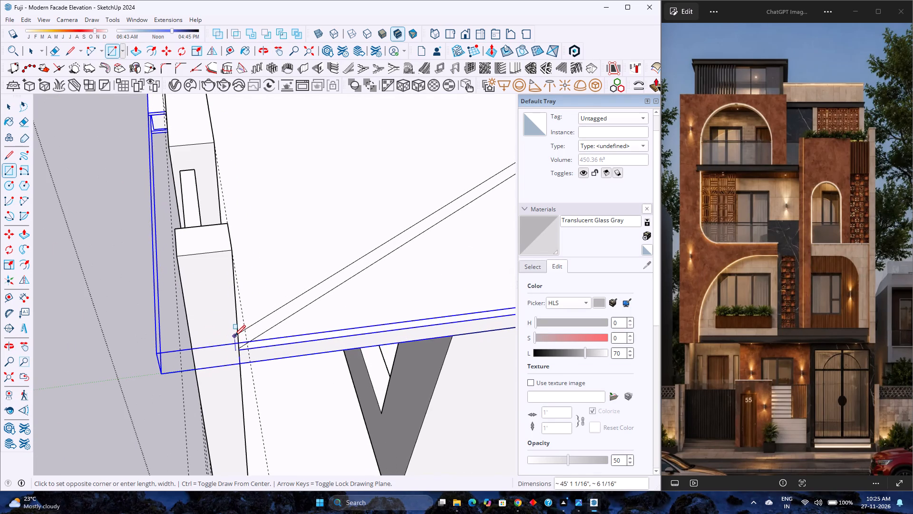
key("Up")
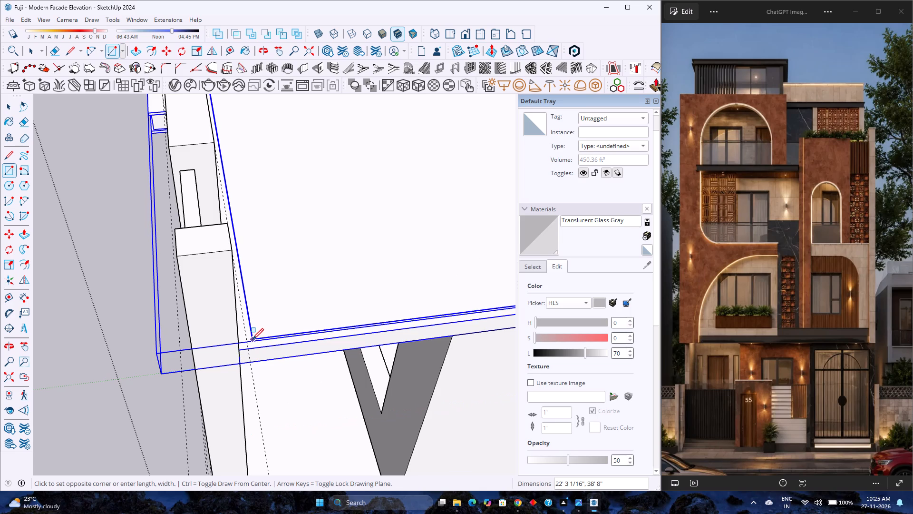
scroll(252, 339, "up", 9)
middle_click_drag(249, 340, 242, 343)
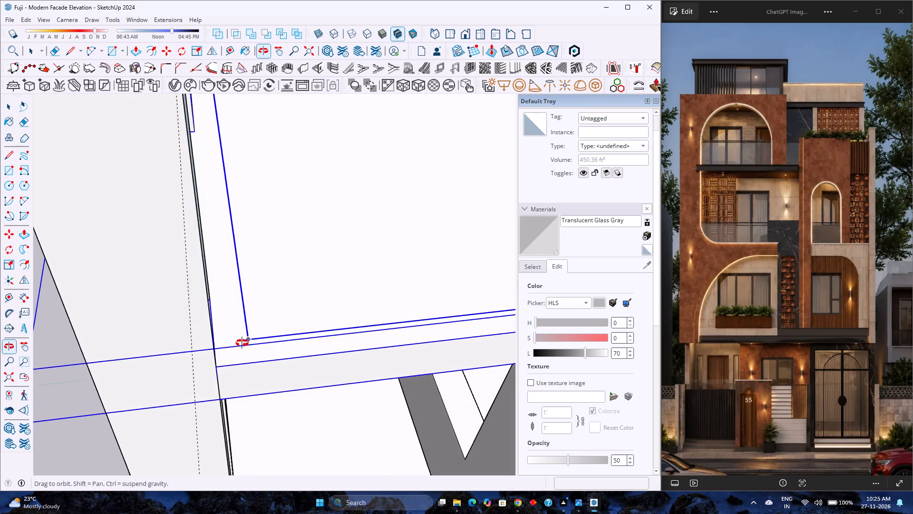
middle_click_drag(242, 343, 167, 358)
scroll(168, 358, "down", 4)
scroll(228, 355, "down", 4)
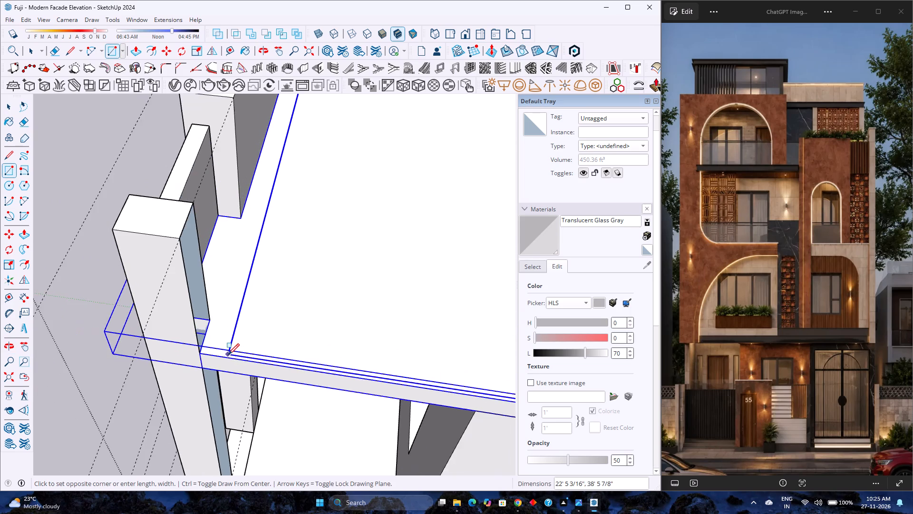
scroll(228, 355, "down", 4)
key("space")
Draw a 9" line across the end pillar's top inner edge inside its group to close the side face, save, and leave the group.
scroll(228, 355, "down", 5)
middle_click_drag(243, 401, 238, 355, "shift")
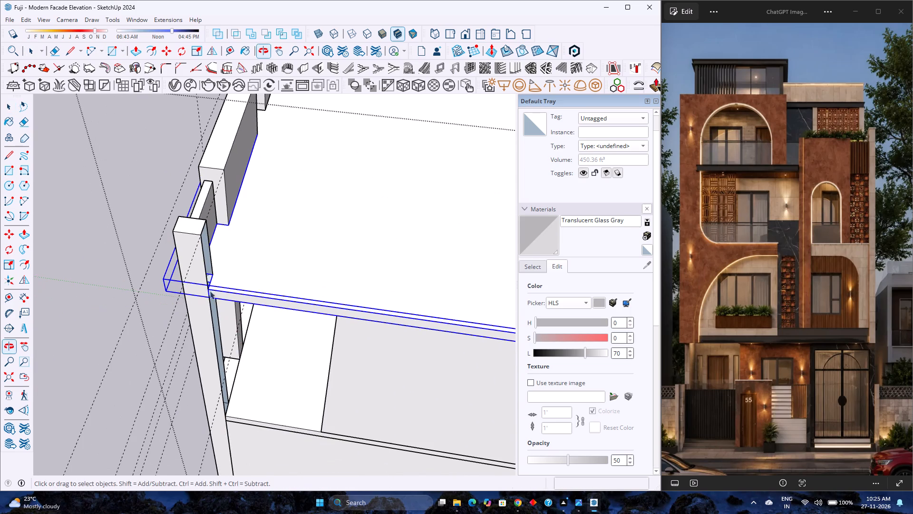
double_click(210, 343)
scroll(210, 343, "up", 3)
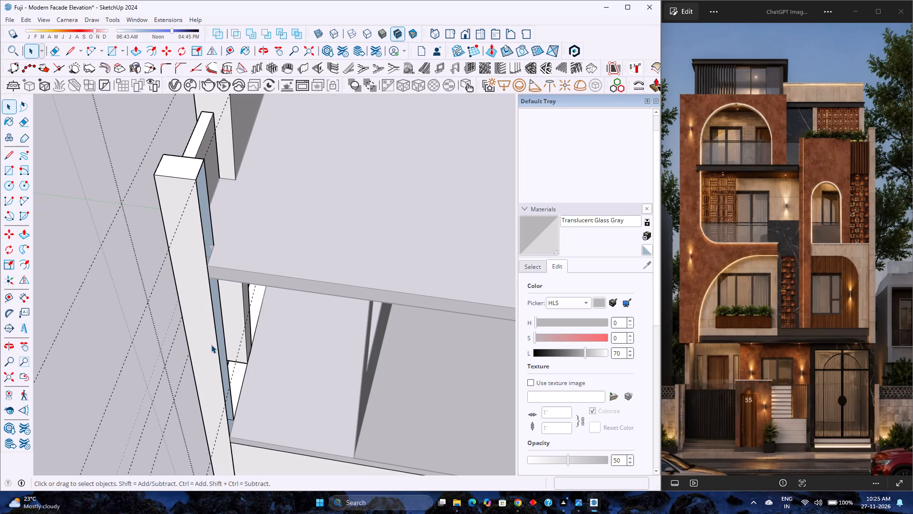
left_click(212, 326)
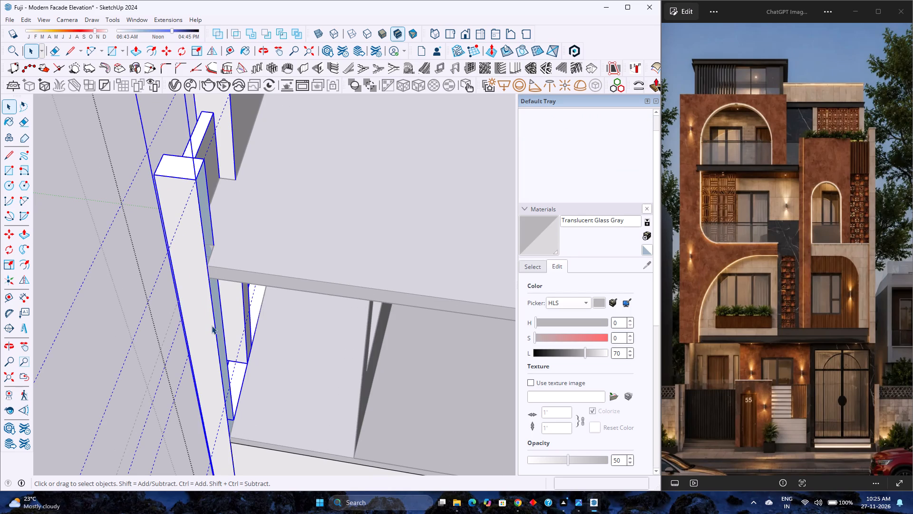
double_click(204, 316)
left_click(207, 268)
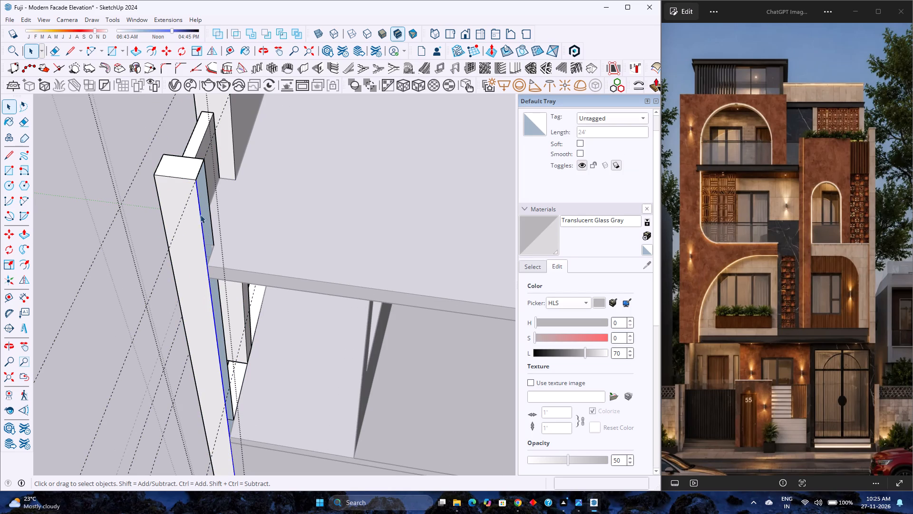
left_click(72, 56)
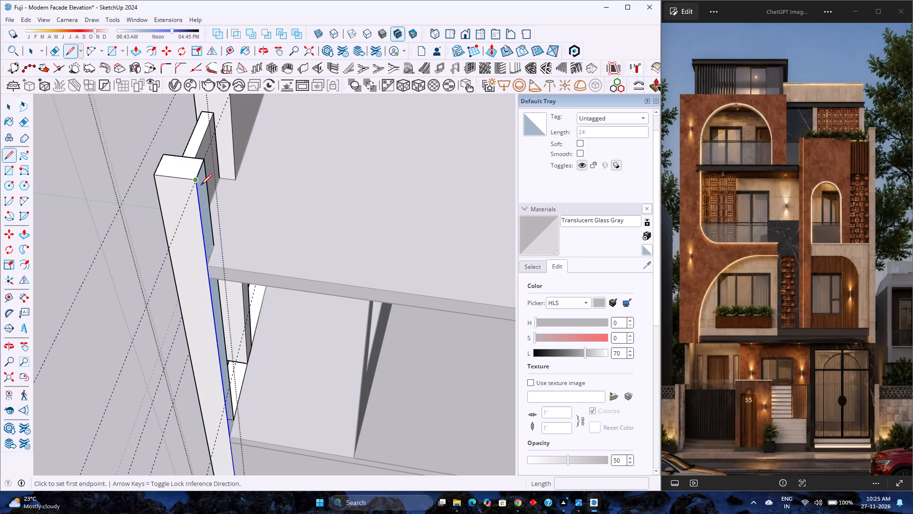
left_click(196, 182)
left_click(202, 159)
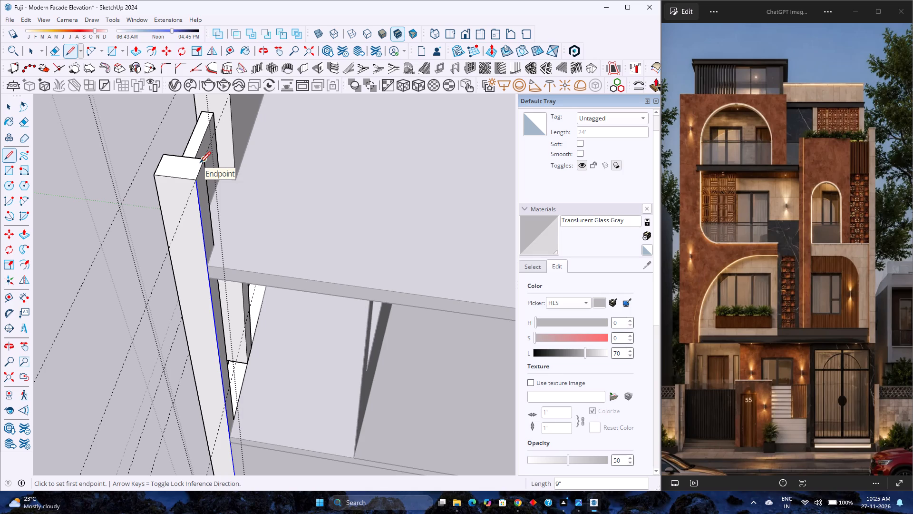
key("space")
key("ctrl+s")
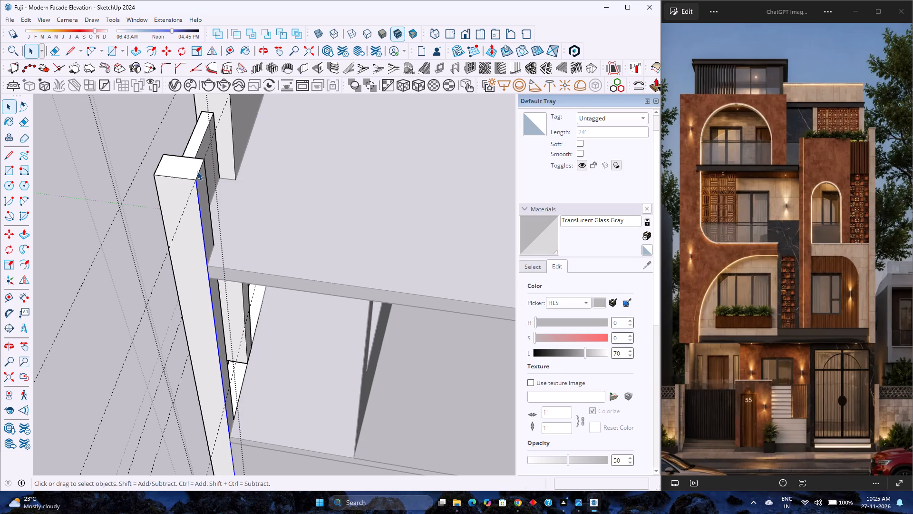
scroll(214, 223, "down", 8)
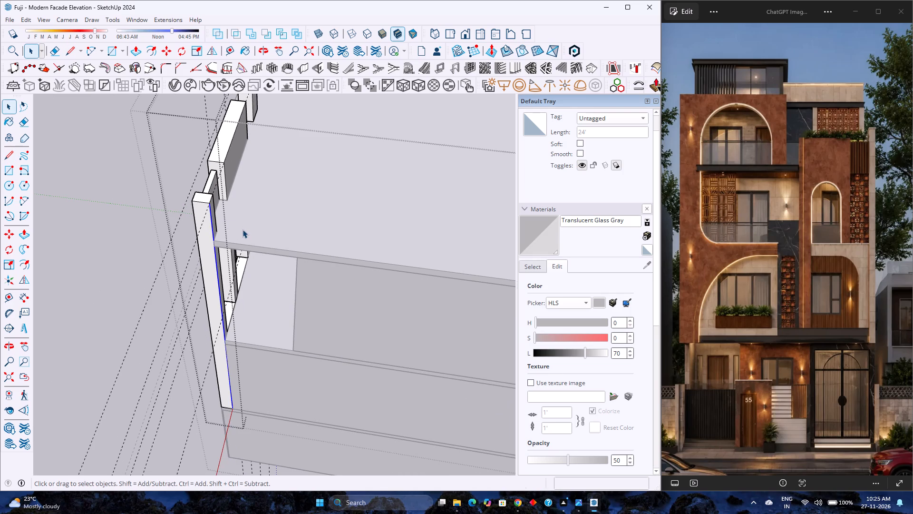
left_click(145, 233)
left_click(349, 211)
left_click(115, 227)
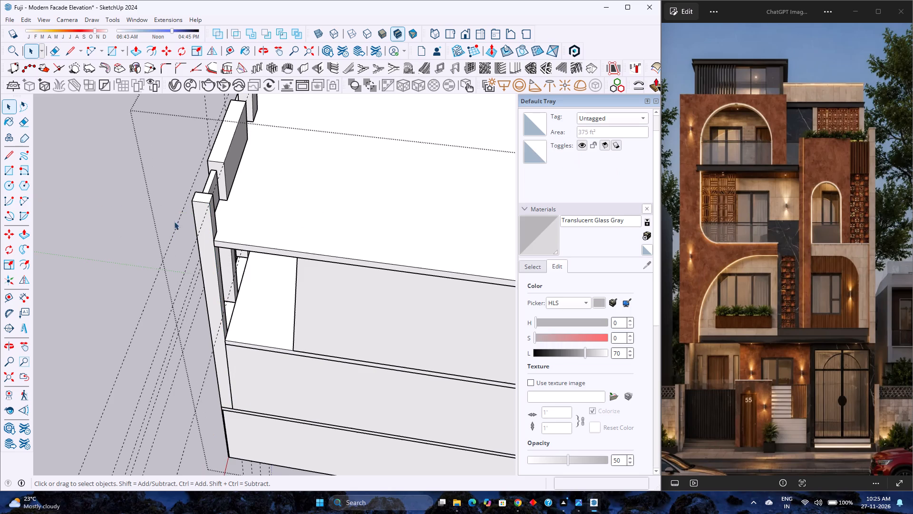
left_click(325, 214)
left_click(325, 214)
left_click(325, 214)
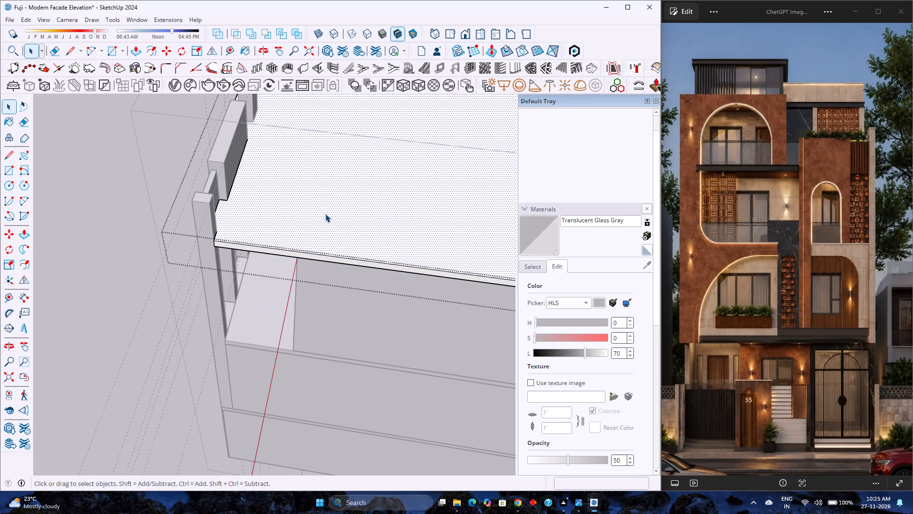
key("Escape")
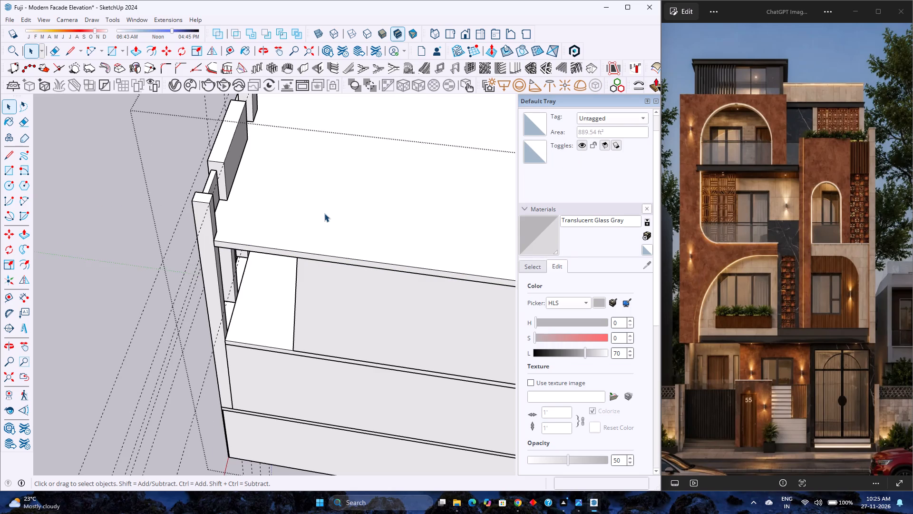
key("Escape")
Draw a 22'6" by 39' rectangle over the roof slab, from the end pillar's inner corner to the opposite rear corner.
left_click(324, 213)
double_click(324, 213)
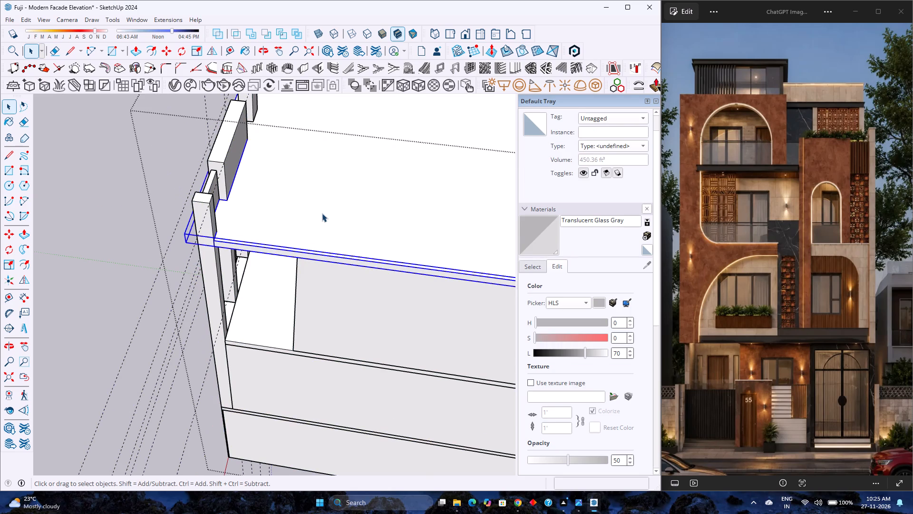
scroll(322, 213, "down", 4)
scroll(321, 213, "up", 3)
middle_click_drag(308, 209, 205, 245, "shift")
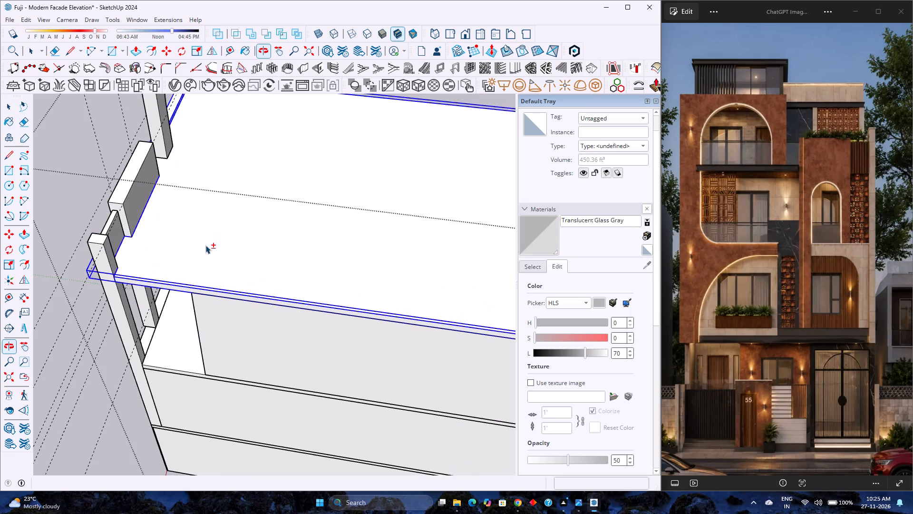
middle_click_drag(205, 245, 205, 245, "shift")
scroll(217, 238, "down", 9)
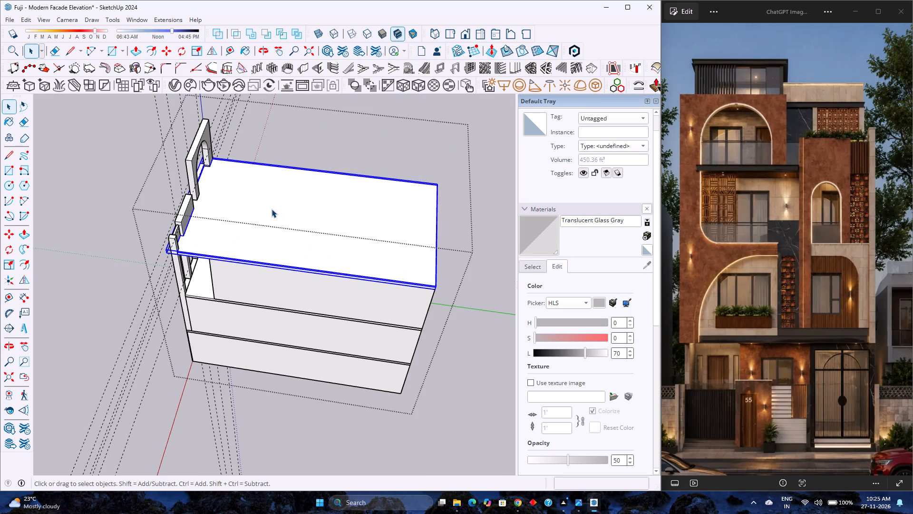
key("r")
scroll(184, 249, "up", 6)
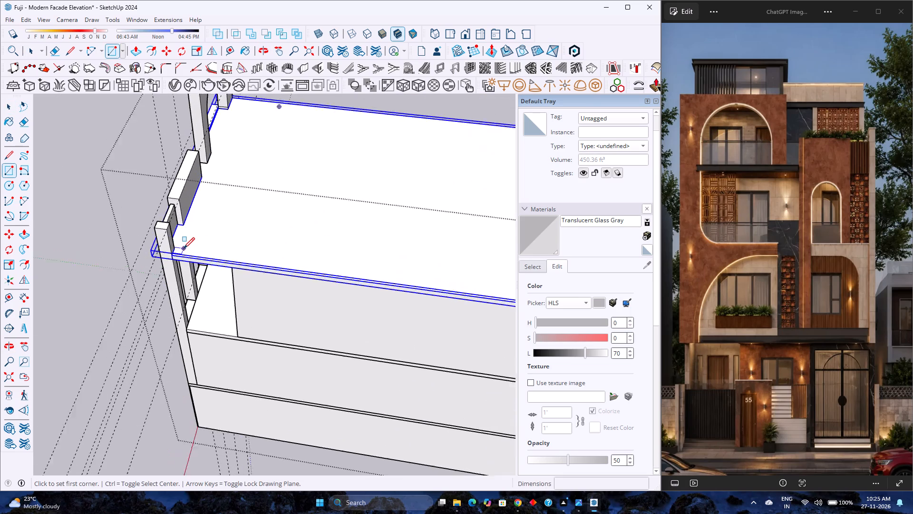
scroll(184, 248, "up", 15)
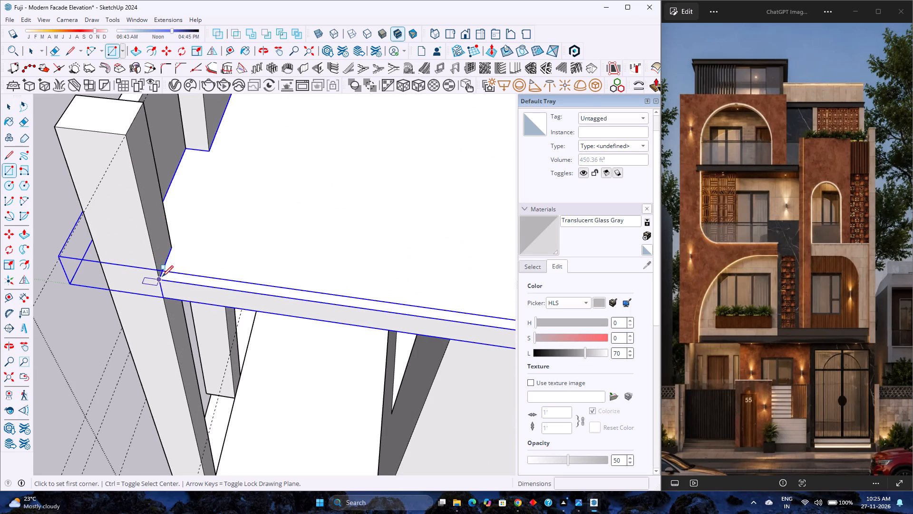
left_click(162, 277)
scroll(221, 249, "down", 19)
scroll(218, 248, "down", 2)
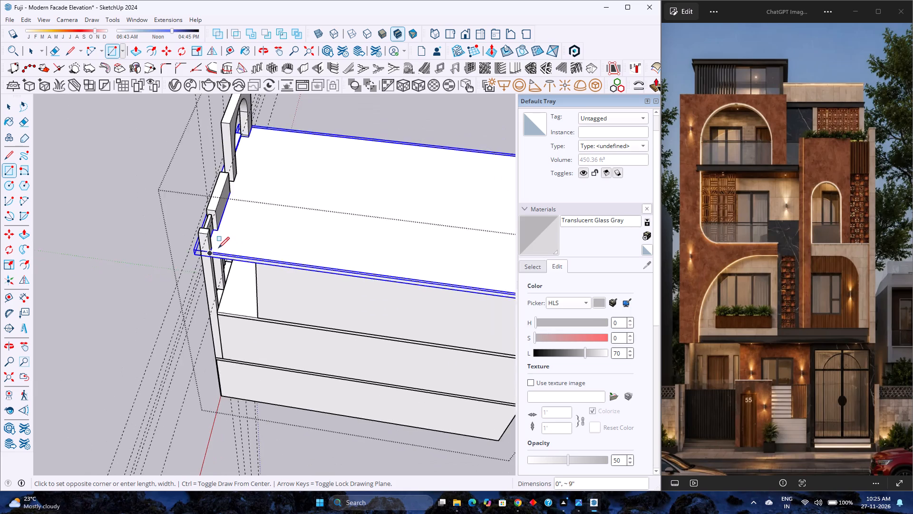
scroll(218, 248, "down", 7)
scroll(410, 197, "up", 11)
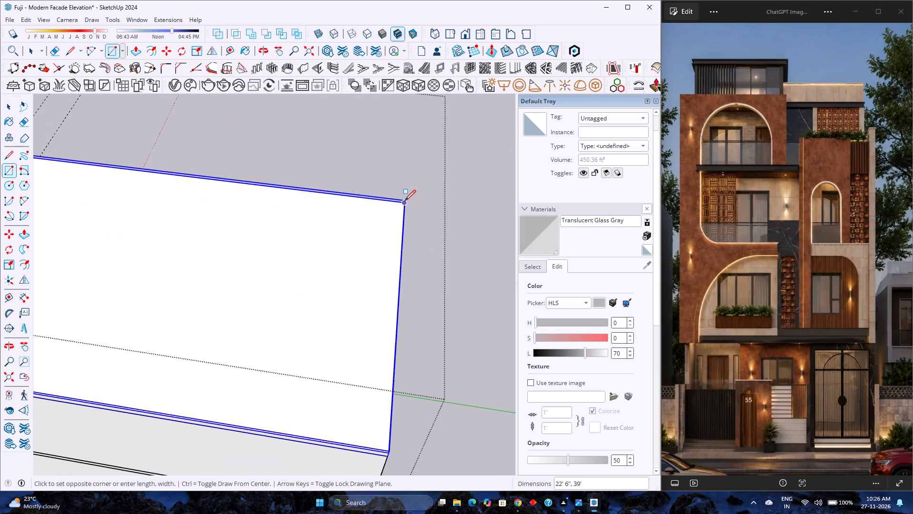
scroll(405, 201, "up", 20)
scroll(405, 201, "up", 6)
scroll(402, 234, "down", 2)
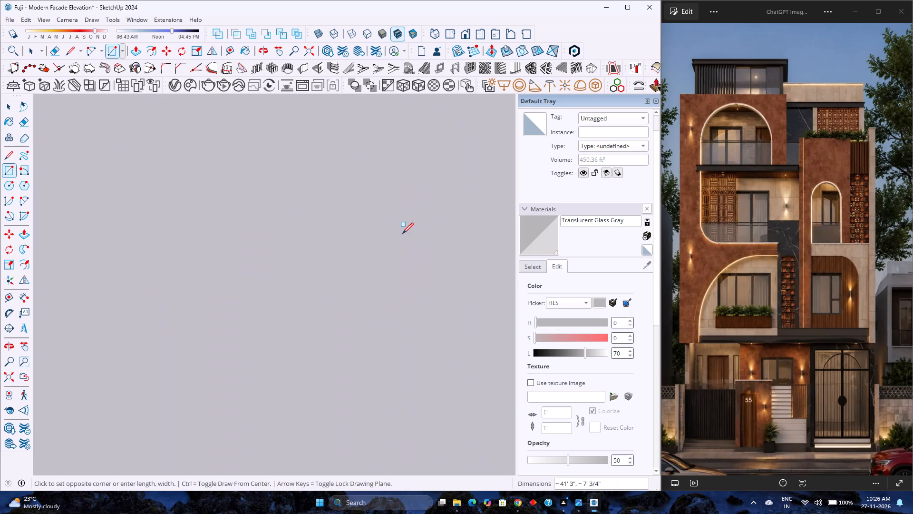
scroll(402, 234, "down", 3)
key("Up")
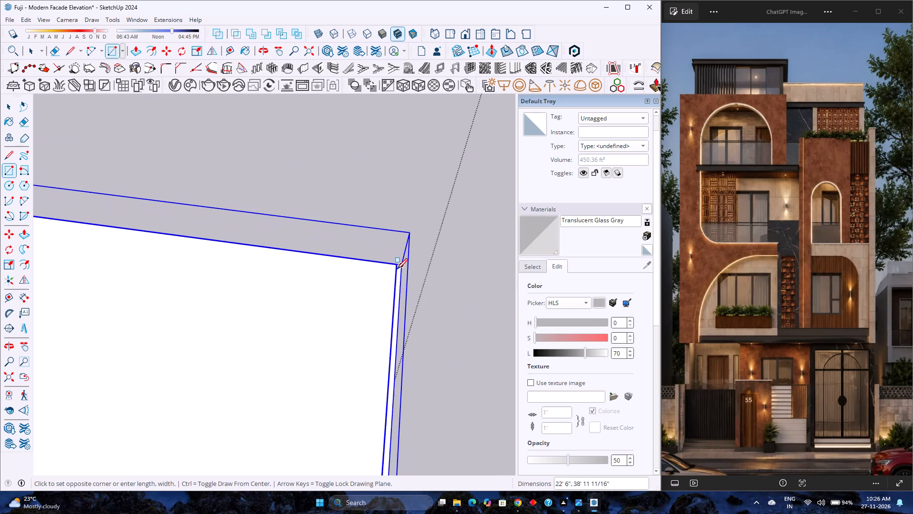
left_click(403, 266)
scroll(385, 247, "down", 7)
Group the new roof rectangle's face together with its edges.
key("space")
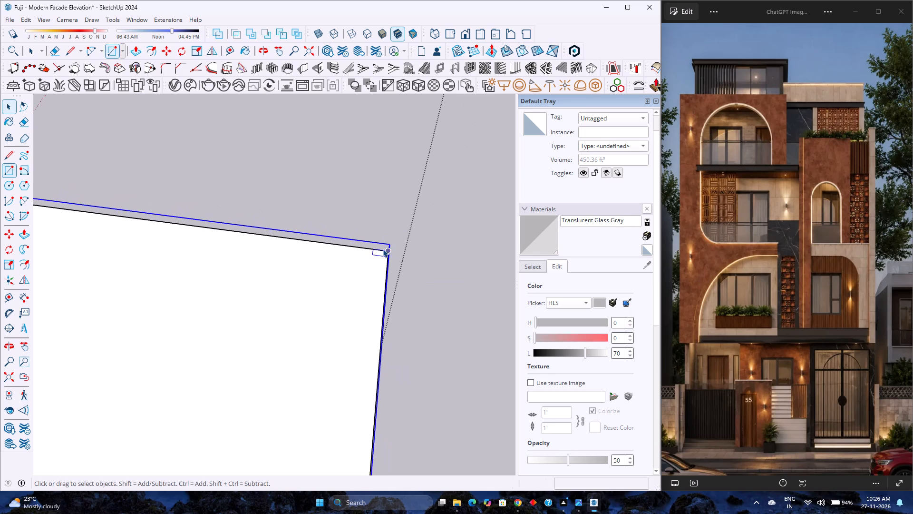
left_click(362, 270)
double_click(362, 270)
right_click(362, 270)
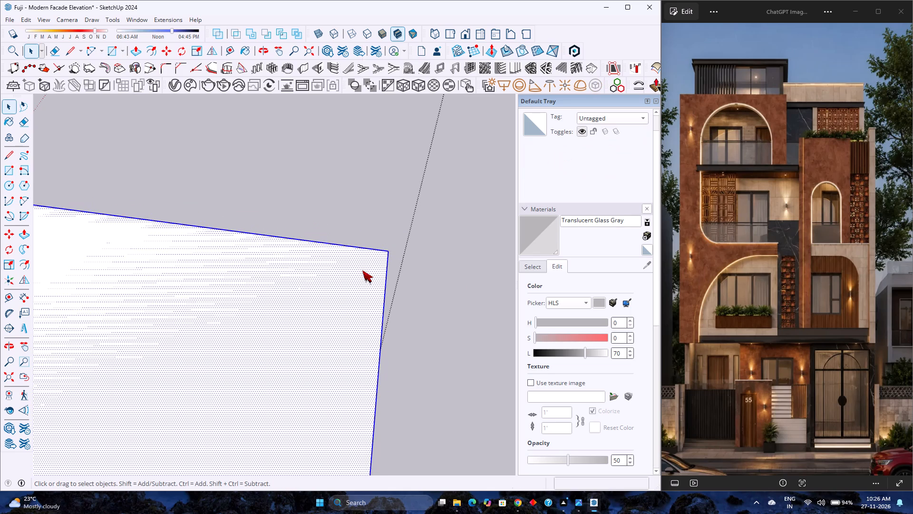
left_click(393, 90)
Inside the new roof rectangle group, offset the face's outline inward by 9".
scroll(389, 169, "down", 7)
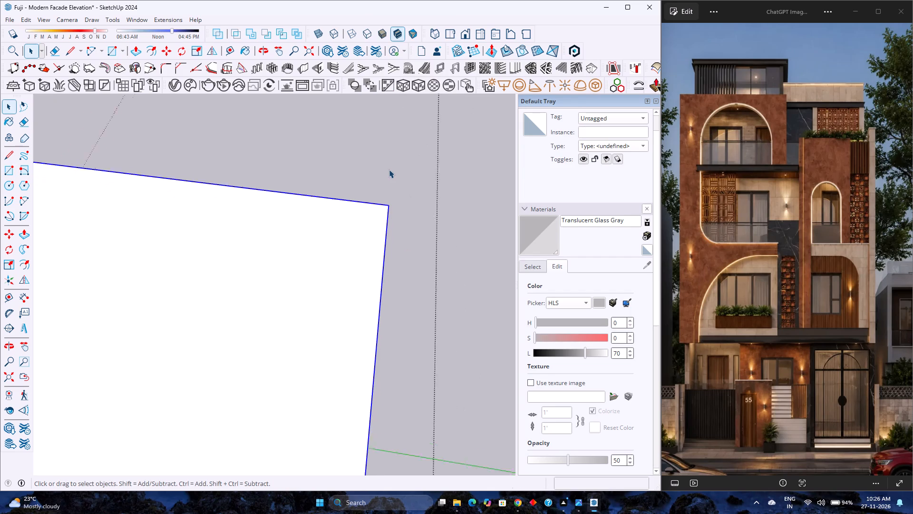
scroll(389, 169, "down", 14)
scroll(199, 253, "up", 4)
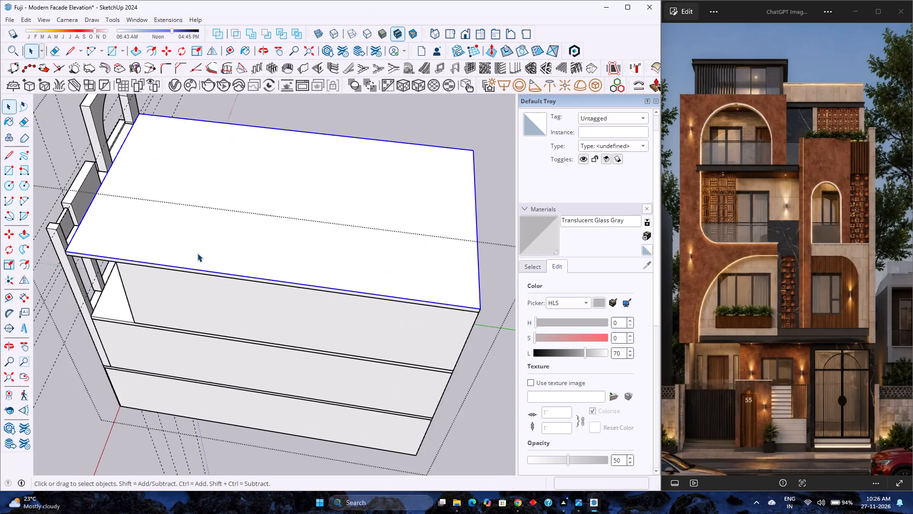
scroll(197, 253, "down", 1)
middle_click_drag(197, 253, 471, 233)
scroll(292, 240, "up", 3)
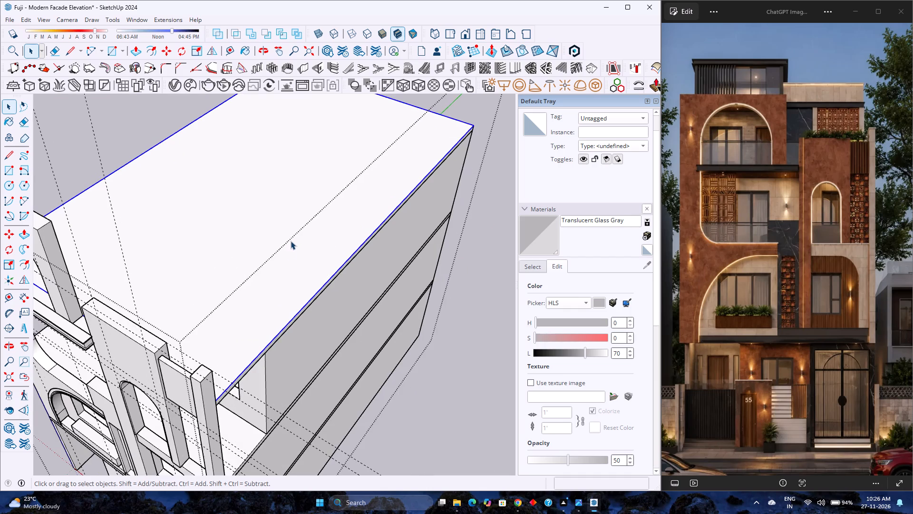
double_click(284, 256)
scroll(282, 256, "up", 3)
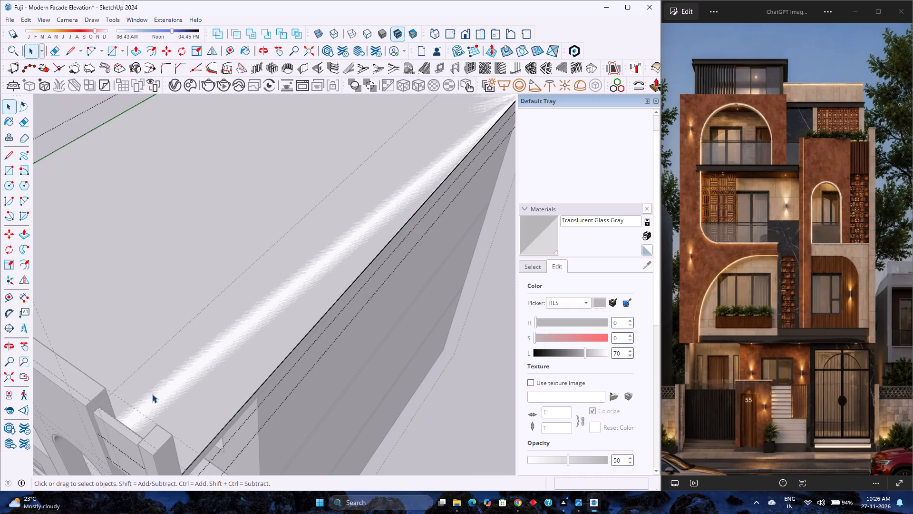
left_click(170, 320)
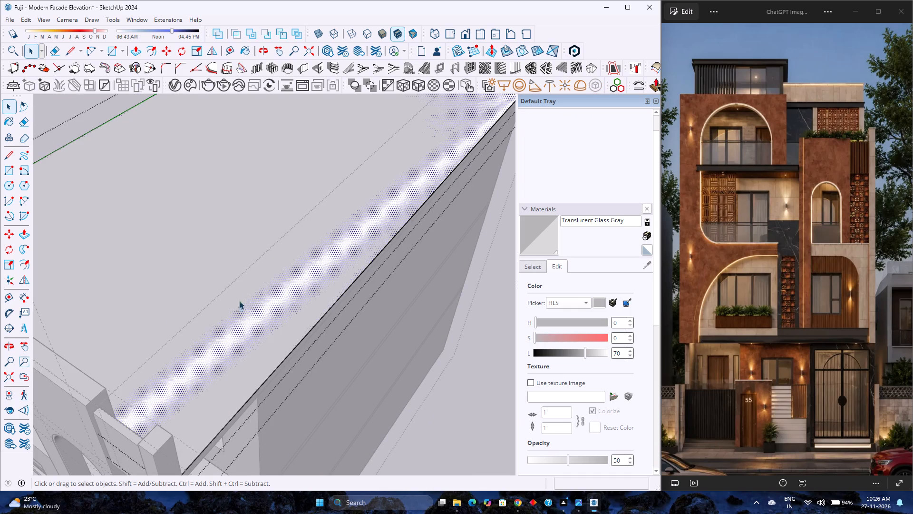
scroll(257, 266, "down", 1)
scroll(243, 122, "down", 4)
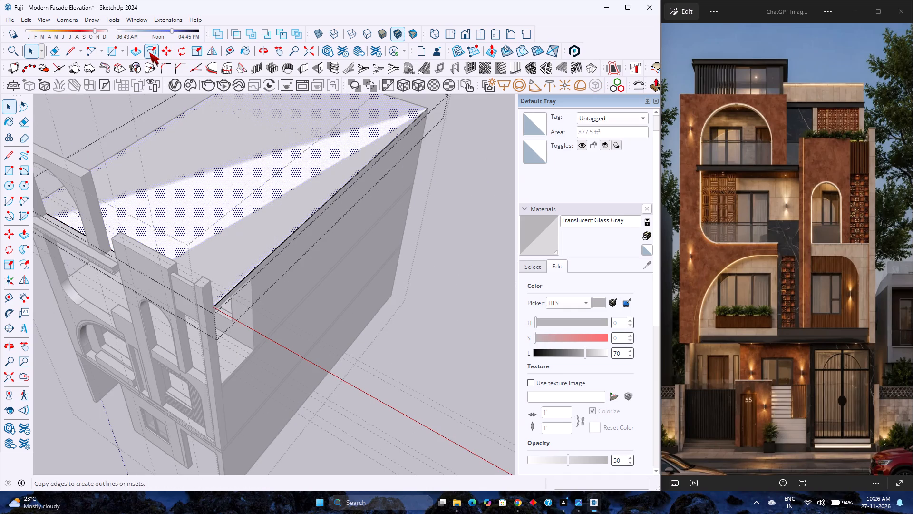
left_click(149, 52)
left_click(179, 142)
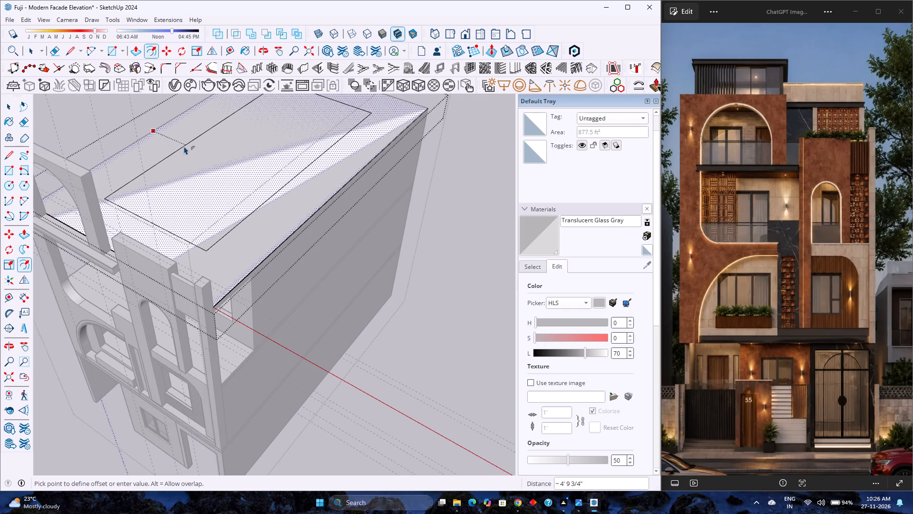
key("9")
key("Return")
Delete the inner face, leaving only the 9" wall strip around the roof perimeter.
key("space")
left_click(185, 146)
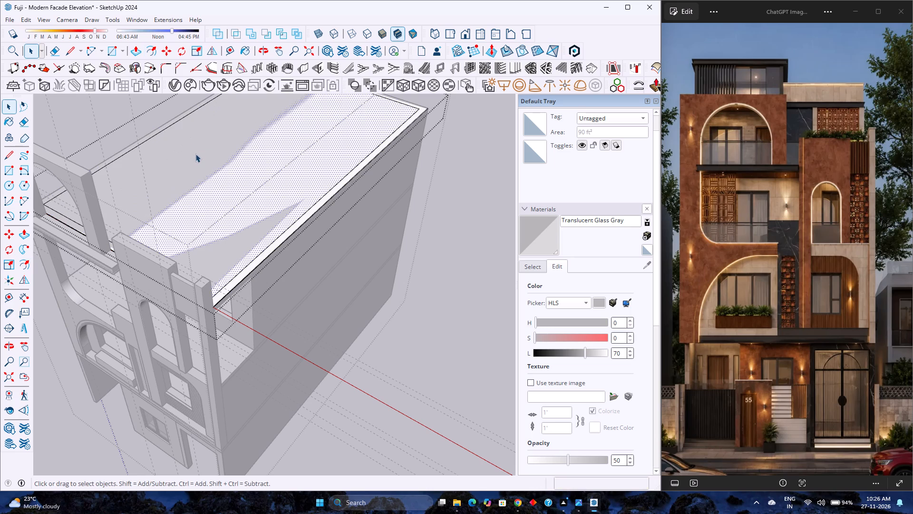
key("Delete")
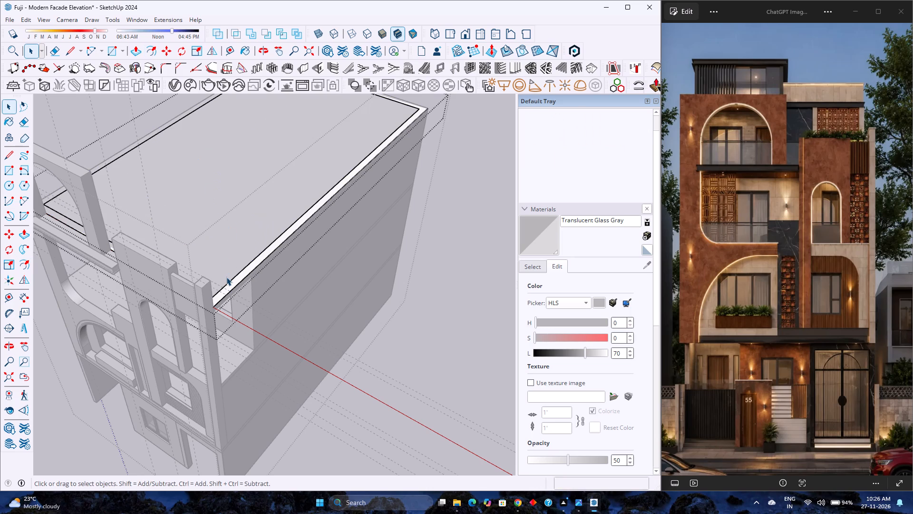
Extrude the 9" perimeter strip up 8' to form the top floor's walls.
key("p")
left_click(240, 278)
scroll(245, 255, "down", 2)
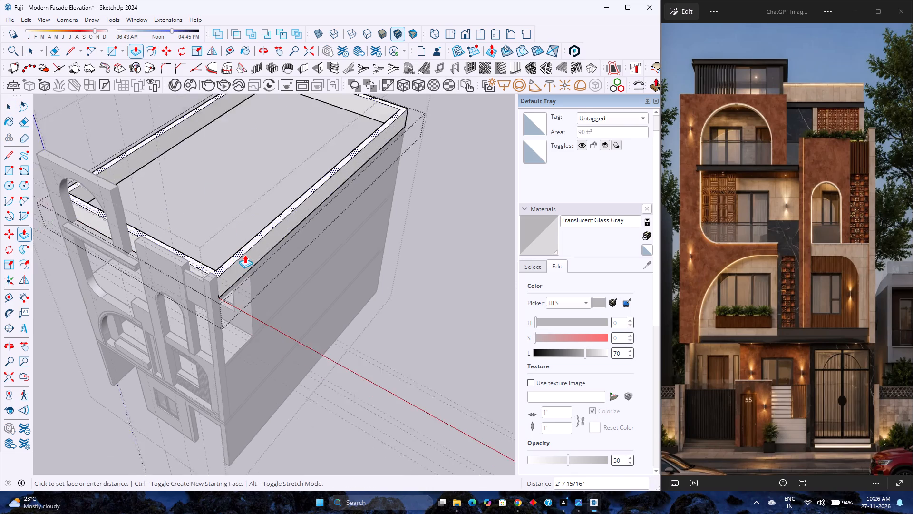
scroll(245, 255, "down", 8)
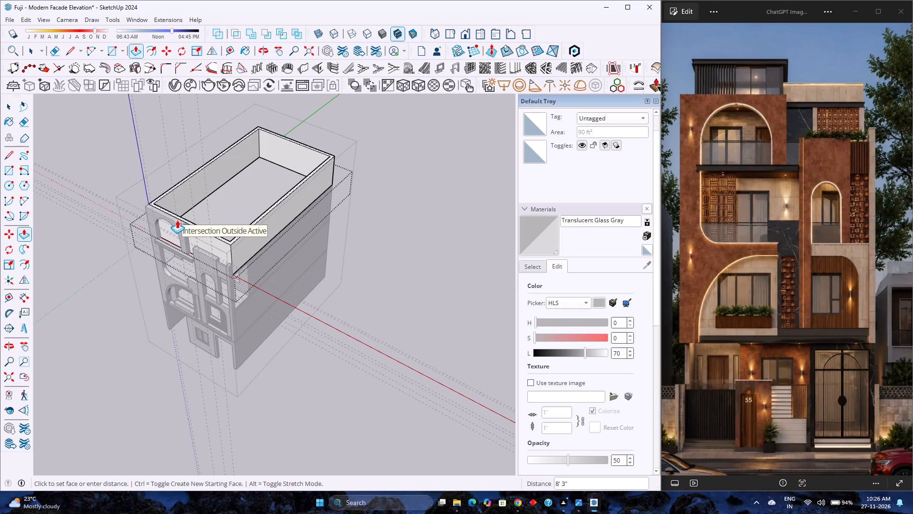
type("8'")
key("Return")
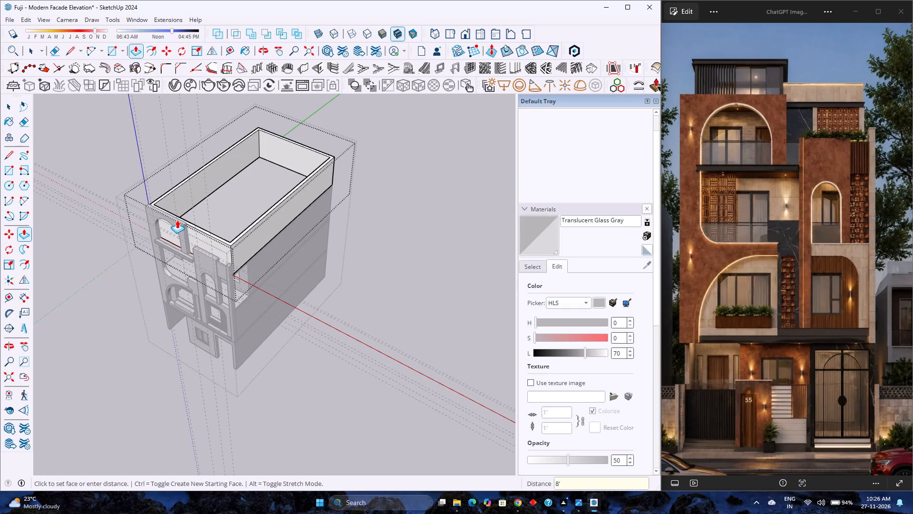
Check the new walls' height from the front and push their top face down 3".
scroll(177, 220, "up", 6)
scroll(223, 245, "up", 2)
middle_click_drag(225, 251, 248, 225)
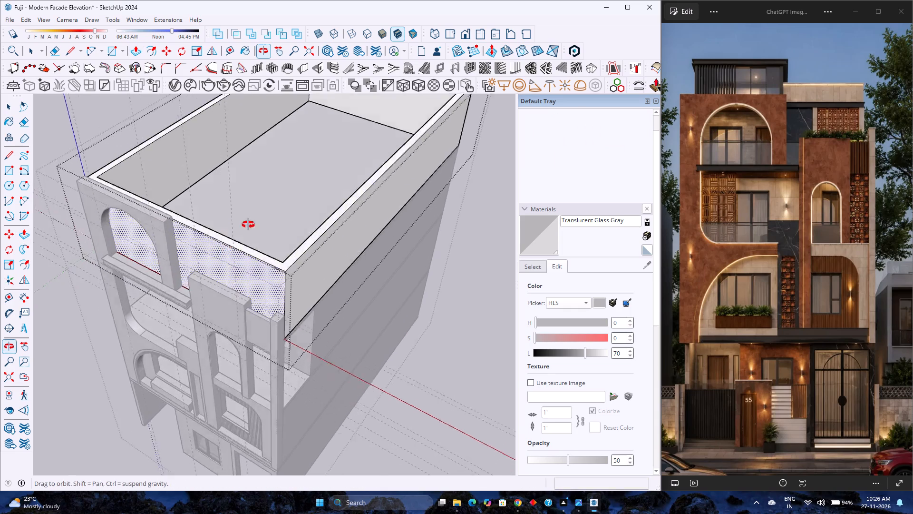
middle_click_drag(248, 225, 406, 143)
scroll(409, 142, "down", 1)
left_click(466, 27)
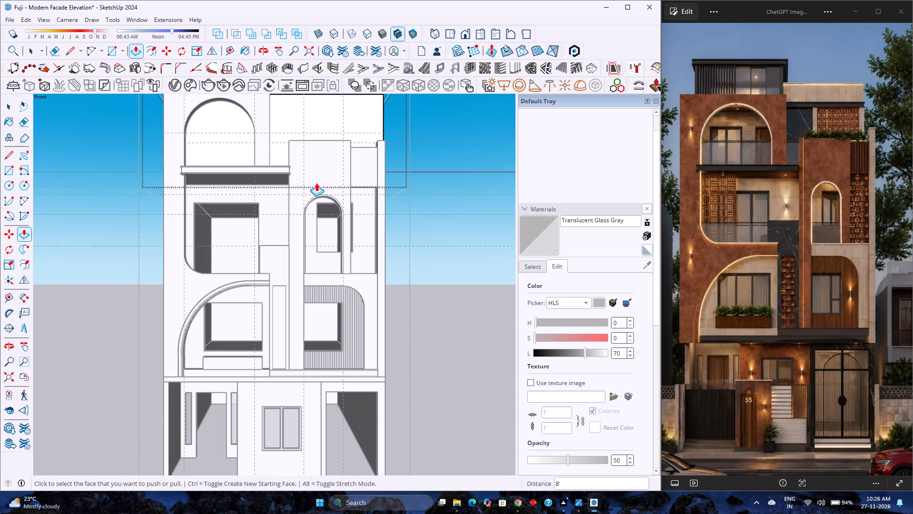
scroll(312, 199, "down", 3)
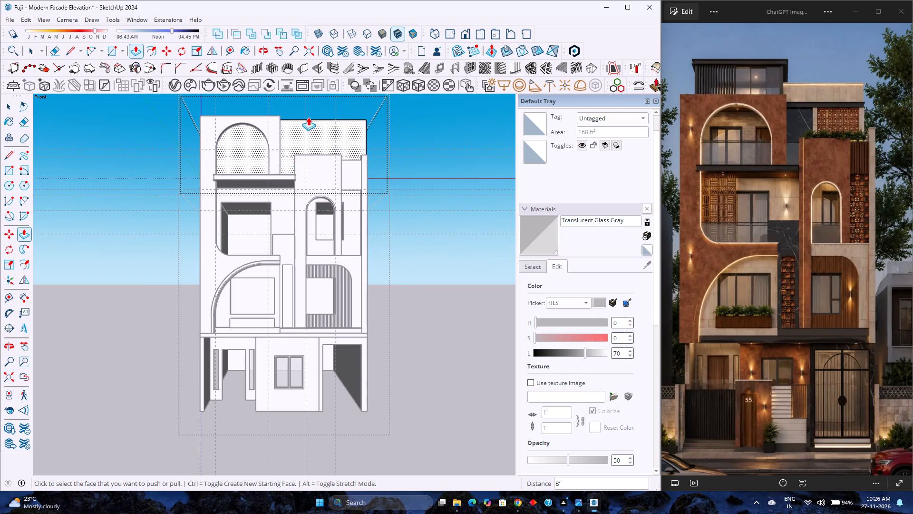
scroll(308, 115, "up", 4)
middle_click_drag(320, 137, 173, 273)
scroll(175, 278, "up", 3)
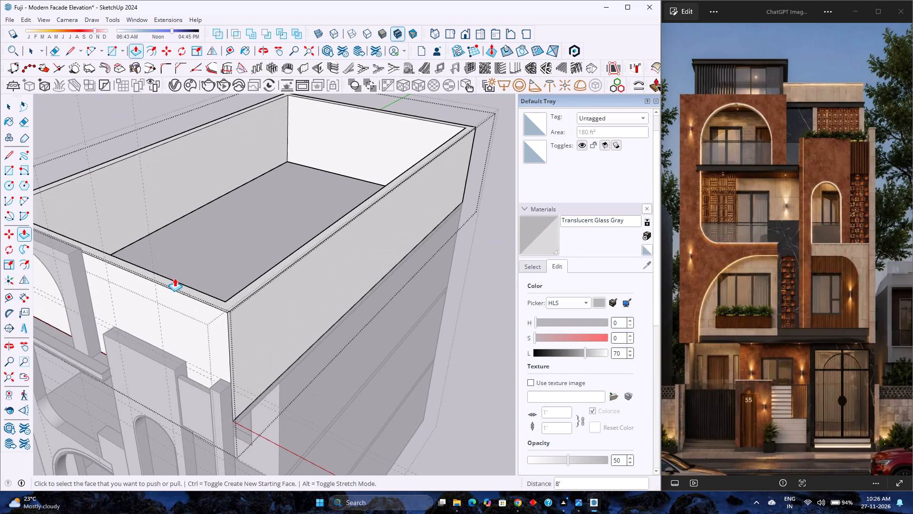
left_click(177, 285)
key("3")
key("Return")
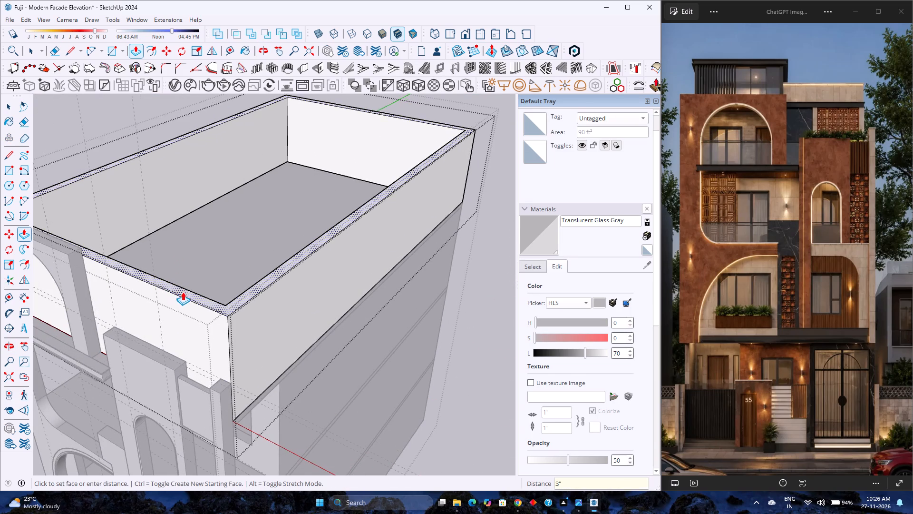
Examine the top-floor walls from the front, side and above against the reference image.
scroll(183, 291, "down", 4)
middle_click_drag(183, 289, 282, 163)
scroll(281, 165, "up", 3)
scroll(281, 165, "down", 3)
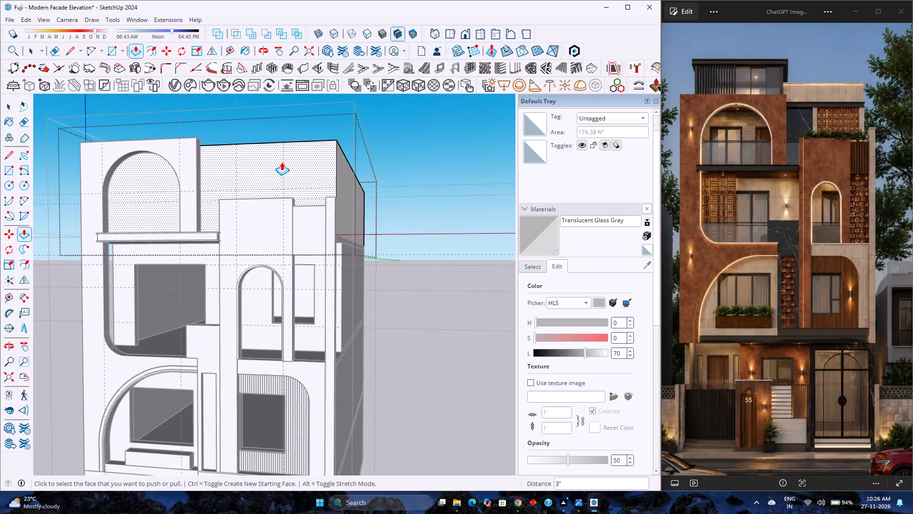
scroll(282, 162, "down", 1)
middle_click_drag(281, 205, 91, 403)
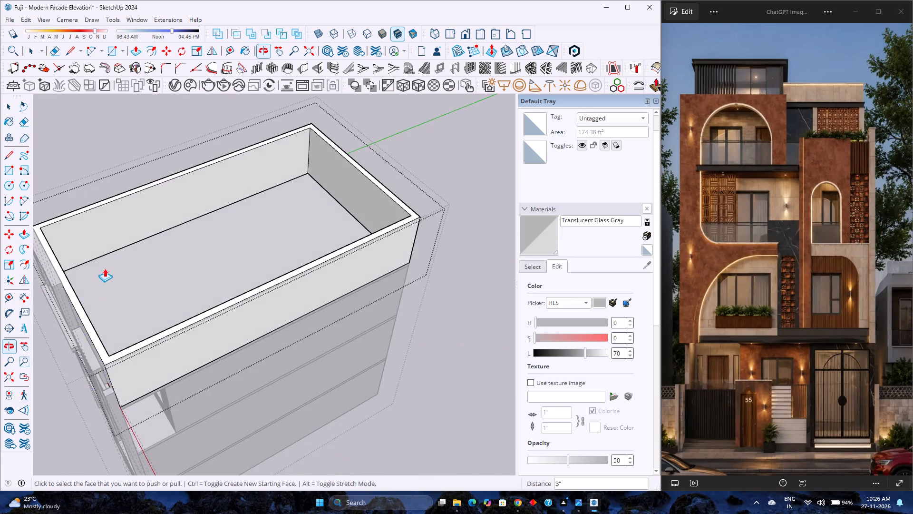
scroll(105, 268, "up", 4)
scroll(196, 340, "down", 5)
middle_click_drag(214, 333, 287, 307, "shift")
middle_click(287, 307, "shift")
middle_click_drag(288, 307, 274, 314)
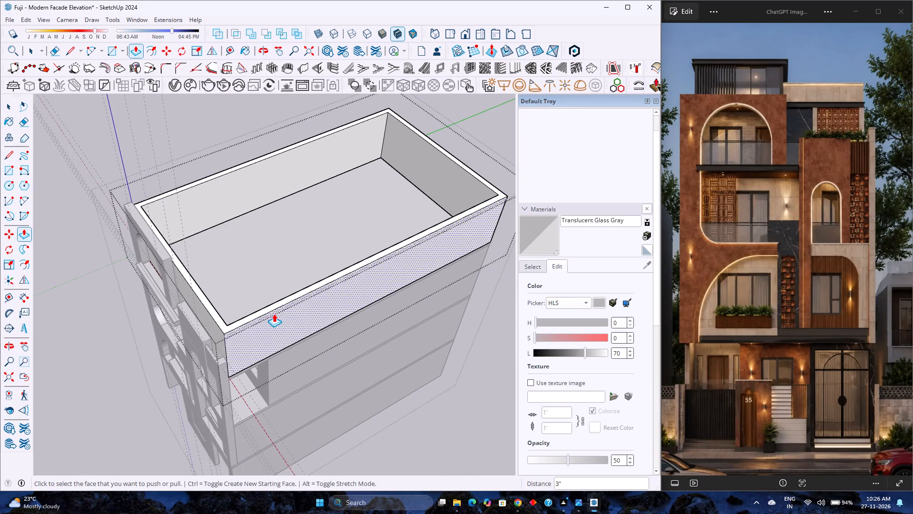
middle_click_drag(274, 314, 64, 338)
scroll(268, 323, "down", 4)
middle_click_drag(265, 323, 132, 363)
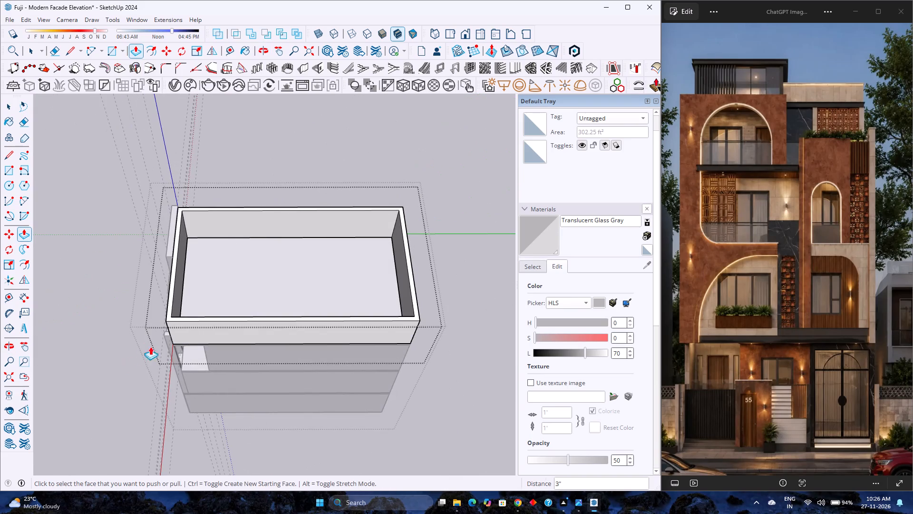
scroll(217, 282, "up", 4)
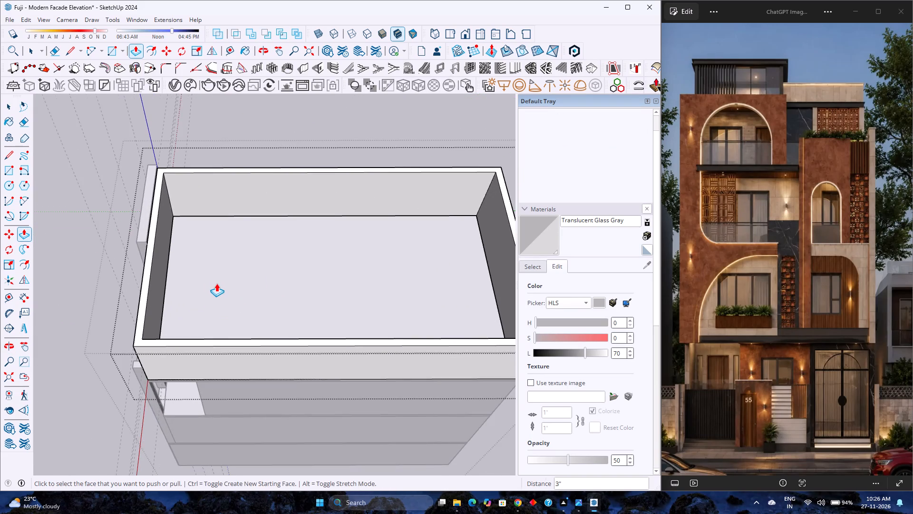
scroll(216, 283, "up", 7)
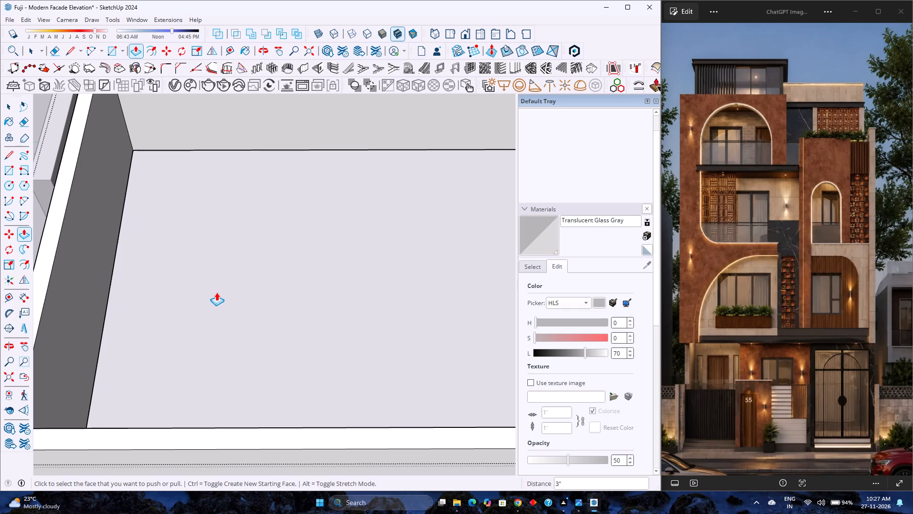
scroll(197, 247, "down", 2)
Push the inner face of the top floor's front wall 4' 3" toward the rear of the building.
scroll(197, 247, "down", 11)
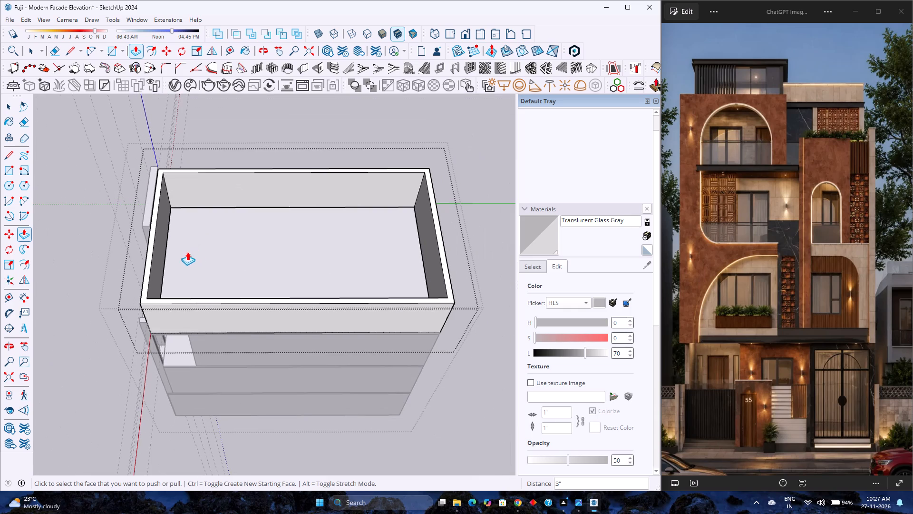
left_click(159, 263)
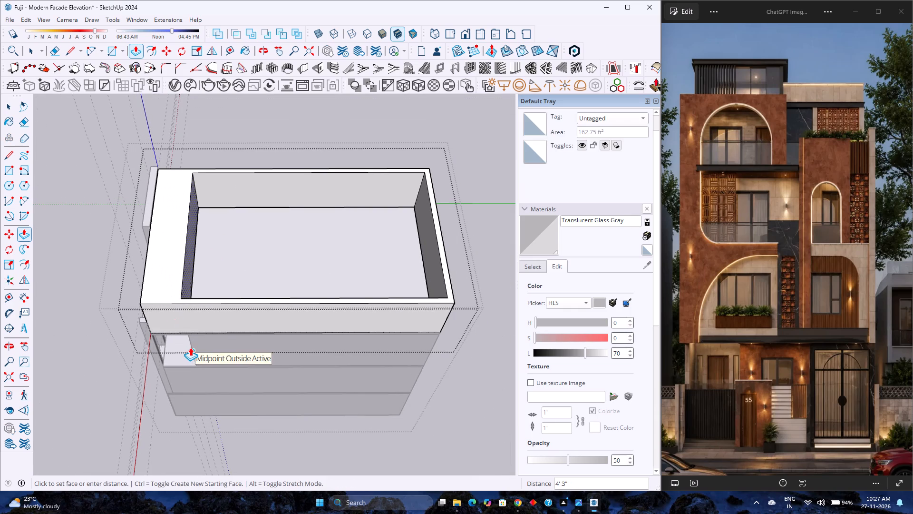
left_click(190, 347)
Push the outer face of the top floor's front wall back 4' 3" behind the facade and exit the wall group.
middle_click_drag(151, 297, 352, 267)
middle_click(353, 267)
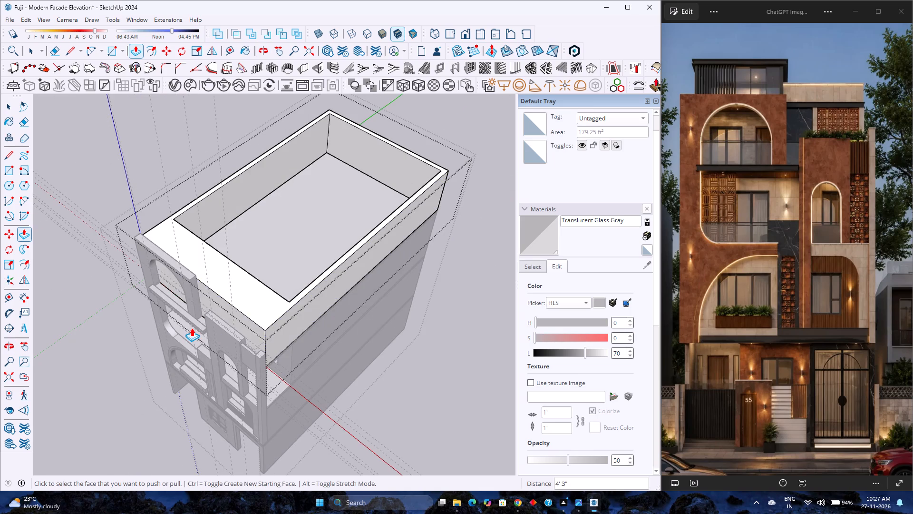
left_click(259, 331)
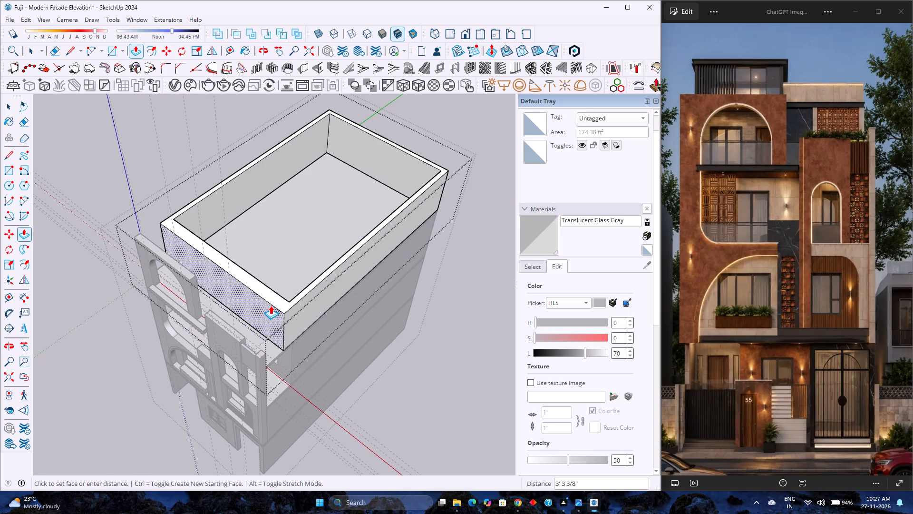
key("4")
type("'3")
key("Return")
key("space")
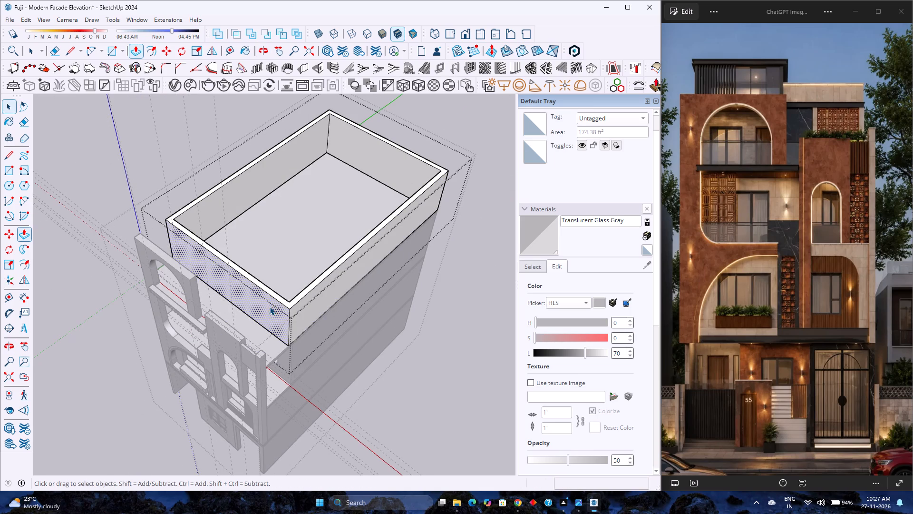
scroll(268, 306, "down", 2)
left_click(439, 354)
Examine the recessed top-floor front wall and the whole building from the front corner against the reference image.
scroll(419, 340, "down", 3)
middle_click_drag(417, 342, 433, 207)
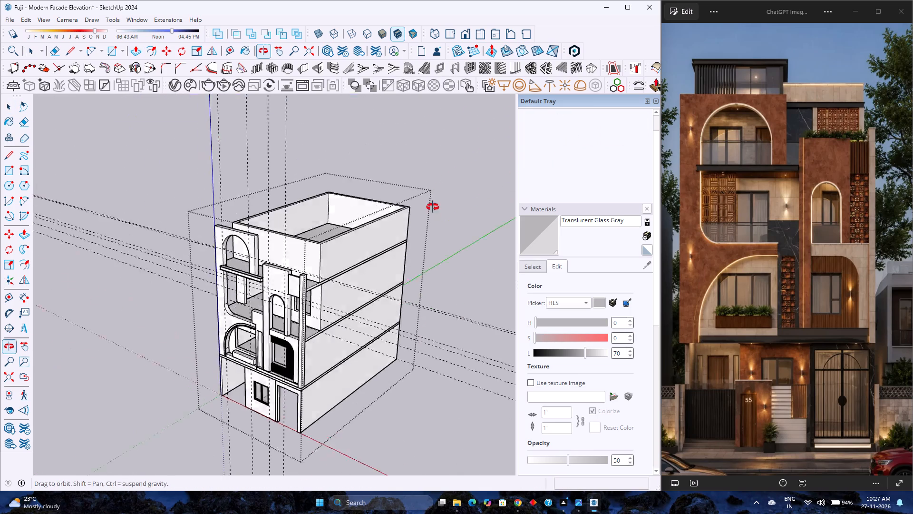
middle_click_drag(433, 207, 434, 178)
scroll(398, 235, "down", 4)
scroll(398, 235, "up", 3)
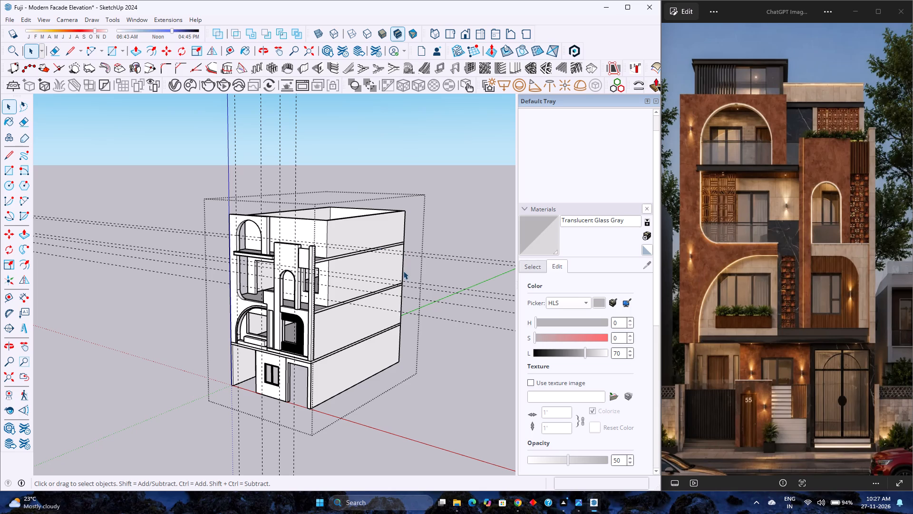
scroll(403, 276, "up", 2)
scroll(403, 277, "down", 4)
scroll(403, 277, "up", 5)
scroll(403, 277, "down", 6)
scroll(403, 277, "up", 6)
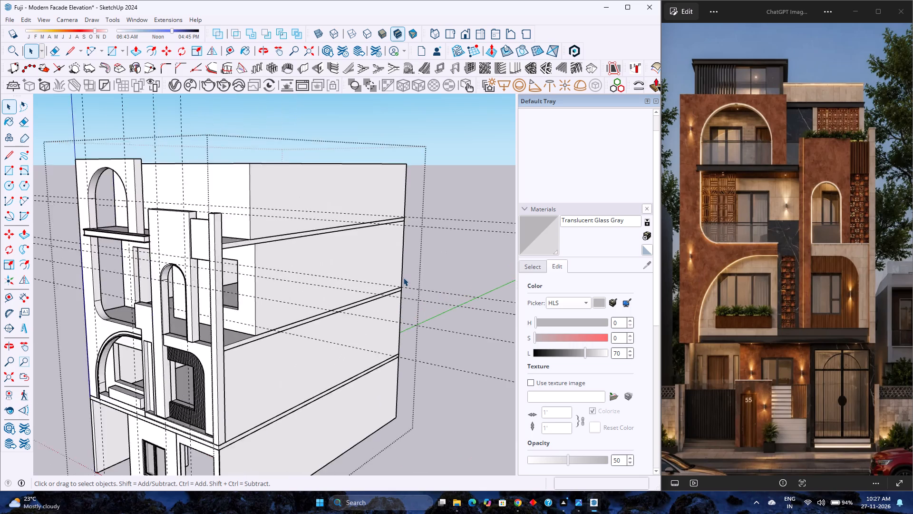
scroll(403, 277, "down", 5)
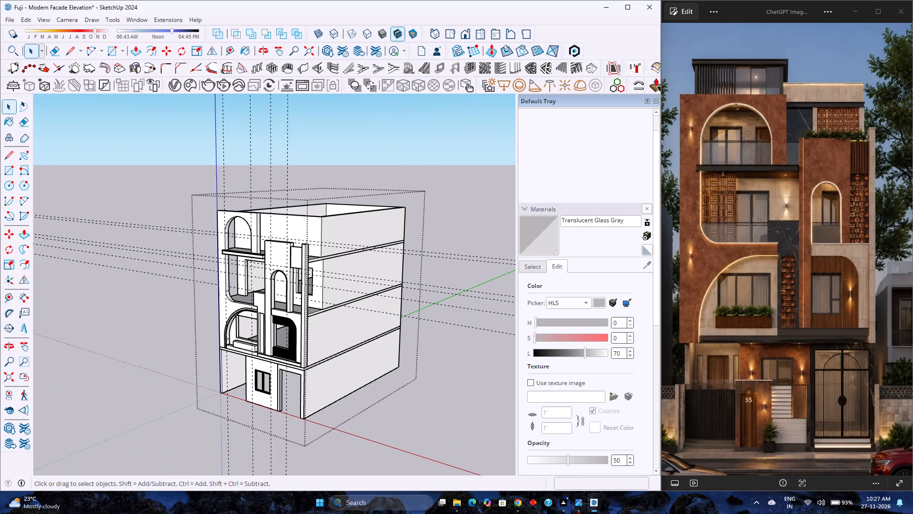
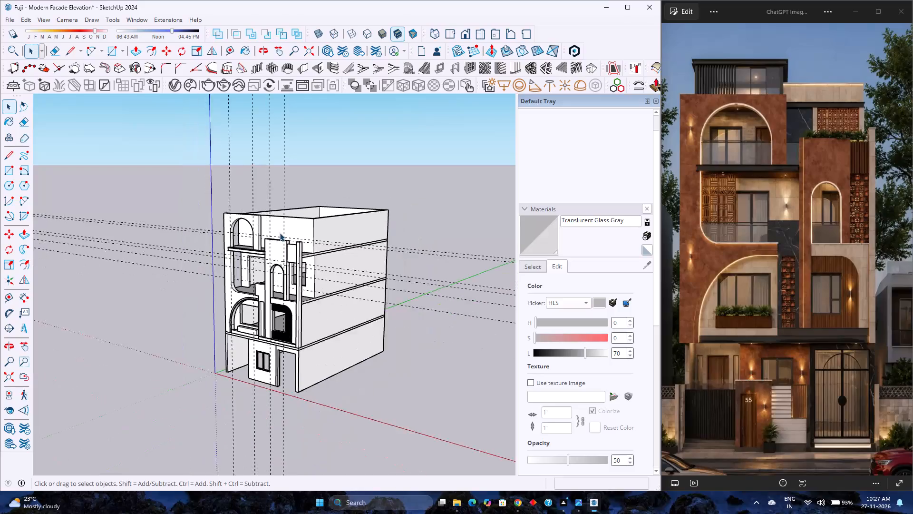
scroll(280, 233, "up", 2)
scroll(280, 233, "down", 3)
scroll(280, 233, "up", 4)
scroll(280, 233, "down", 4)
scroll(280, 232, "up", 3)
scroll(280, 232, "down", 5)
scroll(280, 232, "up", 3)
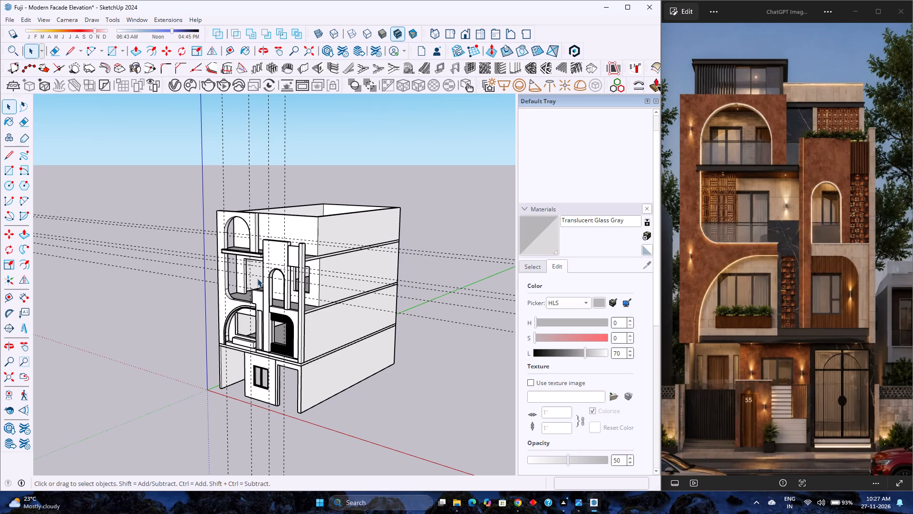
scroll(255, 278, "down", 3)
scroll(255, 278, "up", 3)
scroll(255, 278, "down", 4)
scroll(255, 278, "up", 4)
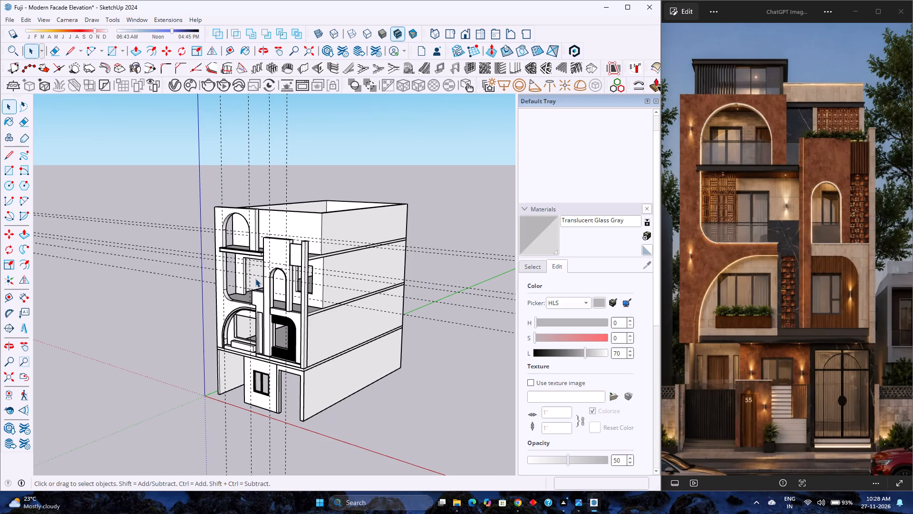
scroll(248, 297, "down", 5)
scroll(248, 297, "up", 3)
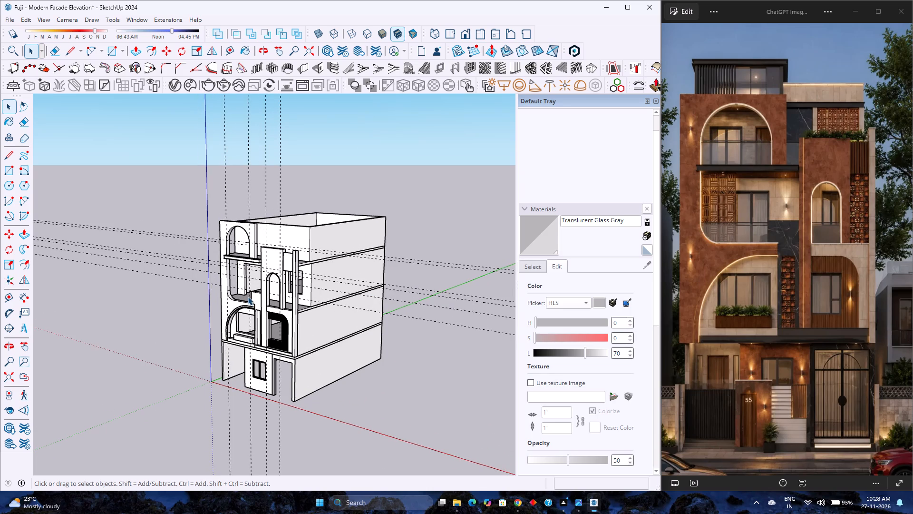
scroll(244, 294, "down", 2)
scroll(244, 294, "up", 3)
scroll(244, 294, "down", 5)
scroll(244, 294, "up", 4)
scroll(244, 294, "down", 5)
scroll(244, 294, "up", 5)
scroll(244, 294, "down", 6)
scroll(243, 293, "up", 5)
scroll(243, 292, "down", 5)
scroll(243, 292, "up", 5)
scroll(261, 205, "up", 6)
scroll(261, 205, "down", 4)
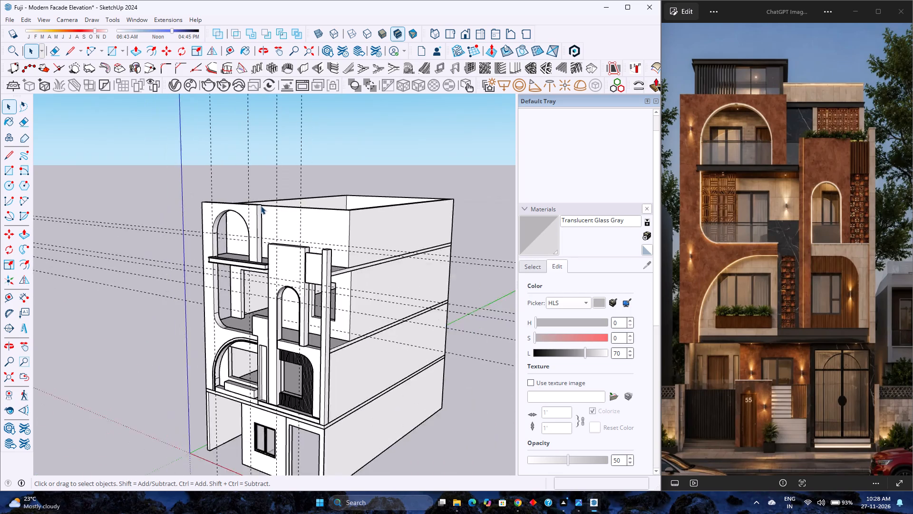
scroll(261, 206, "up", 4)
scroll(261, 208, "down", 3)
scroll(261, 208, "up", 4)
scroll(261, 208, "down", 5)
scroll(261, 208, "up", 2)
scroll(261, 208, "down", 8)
Push the front face of the panel between the narrow arched wall and the end column back 1" toward the rear.
middle_click_drag(258, 233, 276, 232)
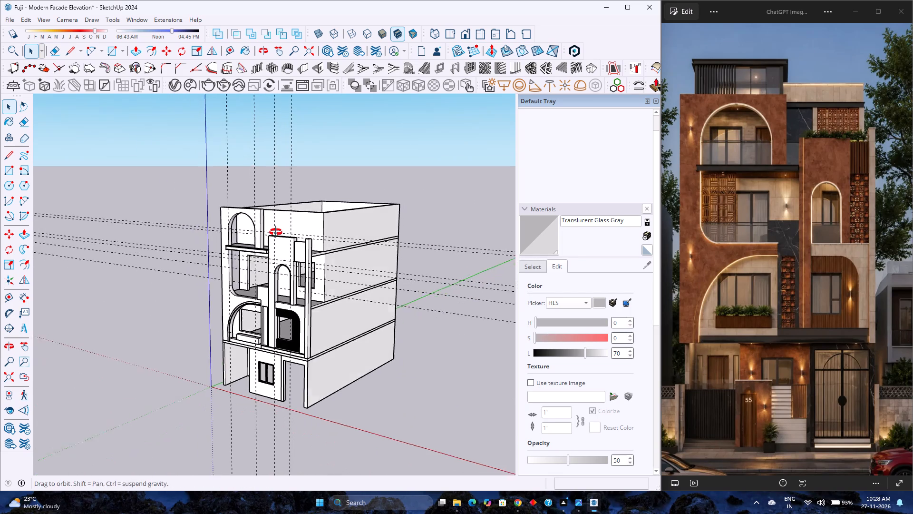
middle_click_drag(276, 232, 296, 232)
middle_click(296, 232)
scroll(294, 232, "down", 4)
scroll(294, 232, "up", 4)
scroll(293, 232, "down", 4)
scroll(293, 232, "up", 5)
scroll(293, 232, "down", 5)
scroll(293, 232, "up", 5)
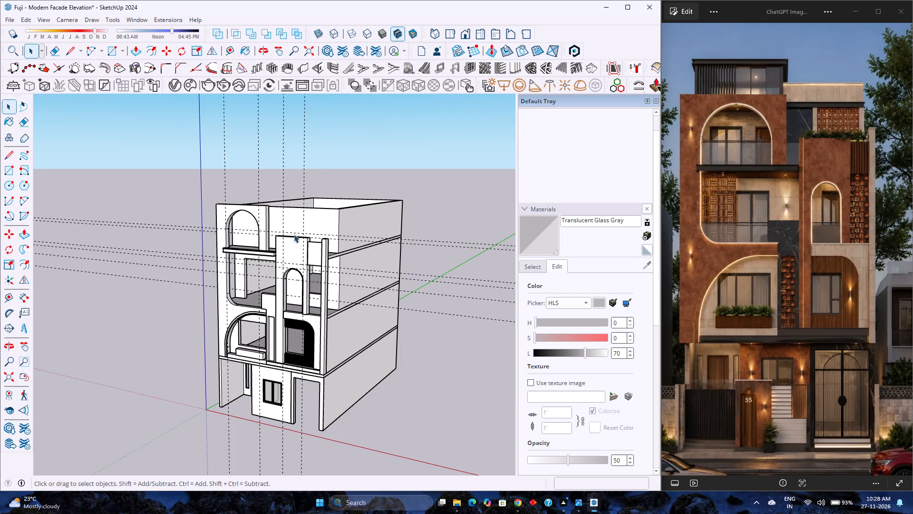
scroll(311, 248, "up", 5)
double_click(315, 256)
scroll(315, 256, "up", 3)
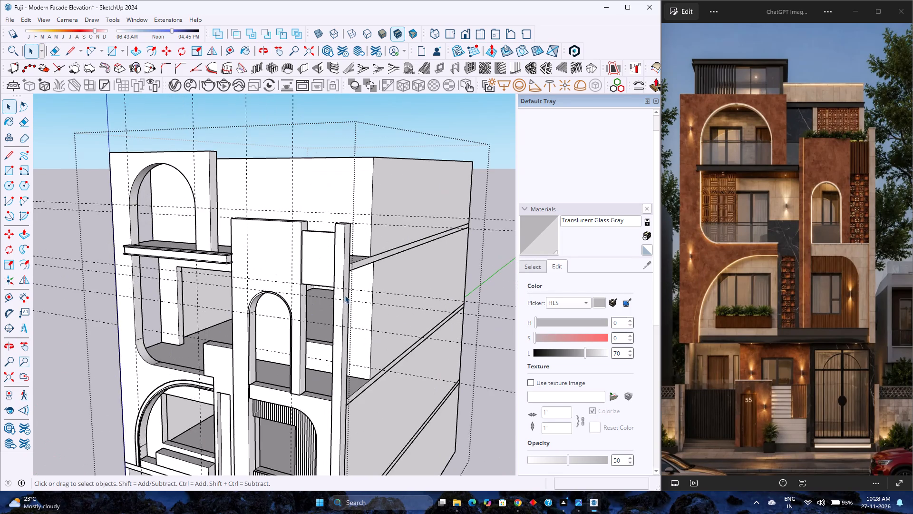
scroll(330, 271, "up", 9)
double_click(326, 271)
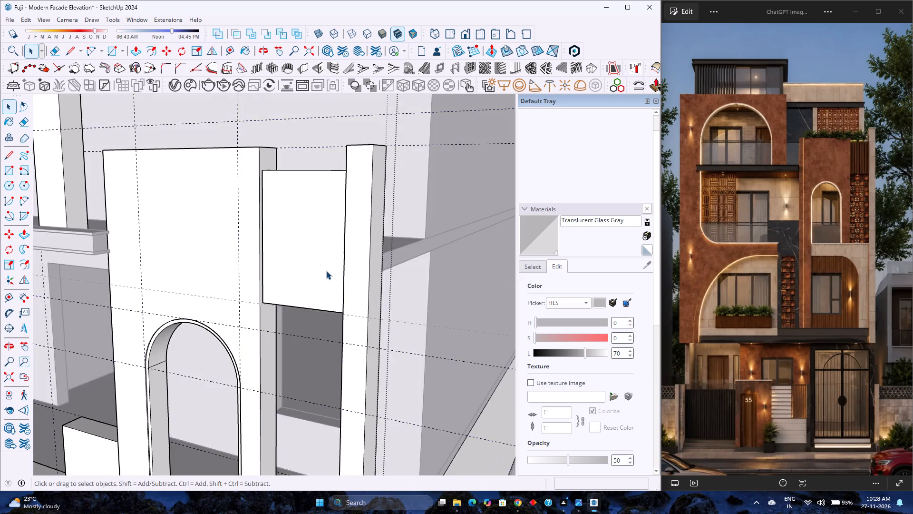
scroll(326, 270, "up", 4)
middle_click_drag(326, 272, 309, 353)
scroll(300, 243, "down", 6)
scroll(296, 208, "up", 5)
middle_click_drag(293, 210, 257, 248)
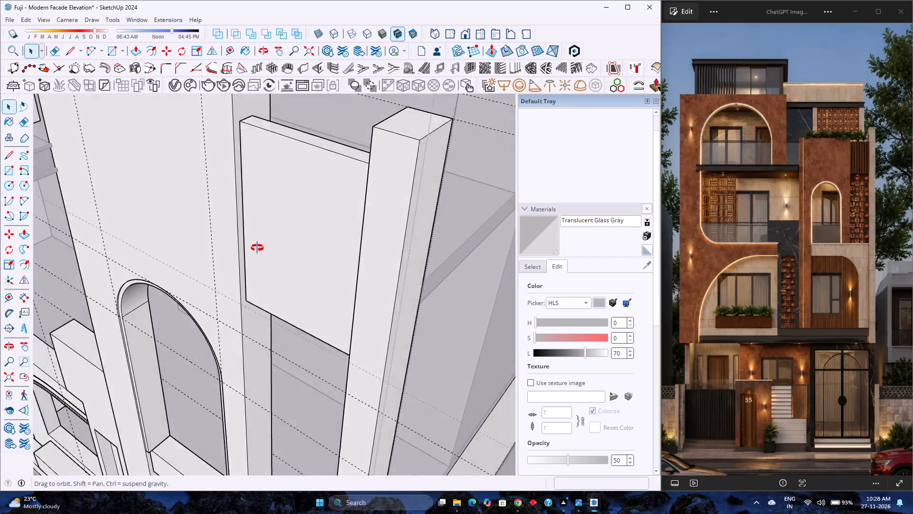
middle_click_drag(257, 248, 136, 286)
middle_click(136, 286)
scroll(291, 251, "up", 2)
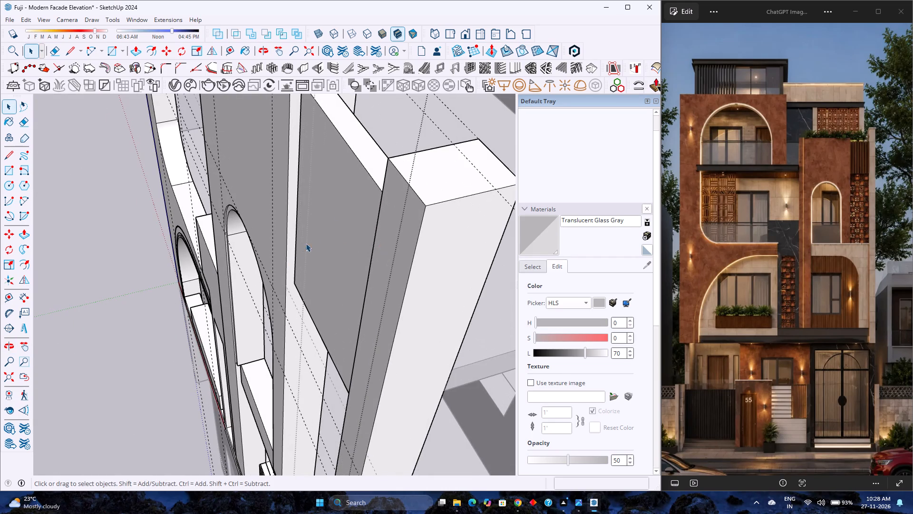
scroll(322, 247, "up", 4)
middle_click_drag(323, 247, 312, 293, "shift")
middle_click(312, 293, "shift")
scroll(312, 291, "down", 5)
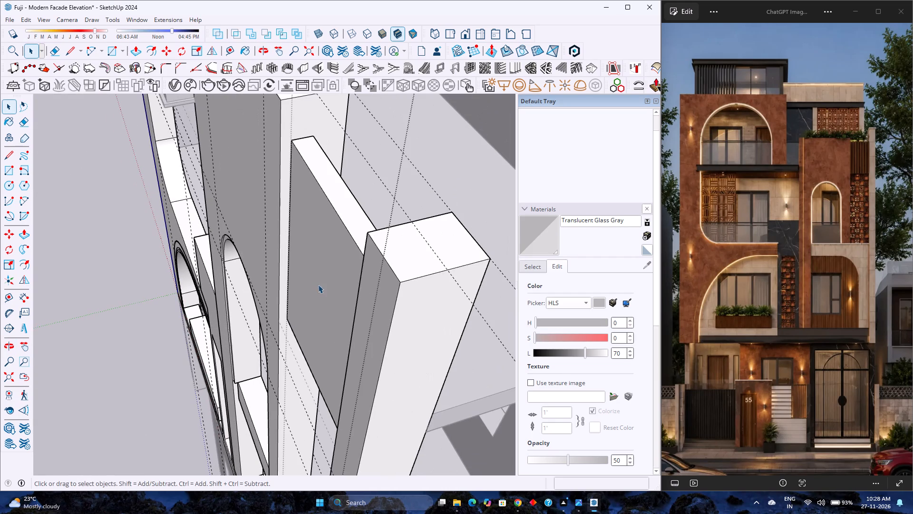
key("p")
key("space")
triple_click(336, 263)
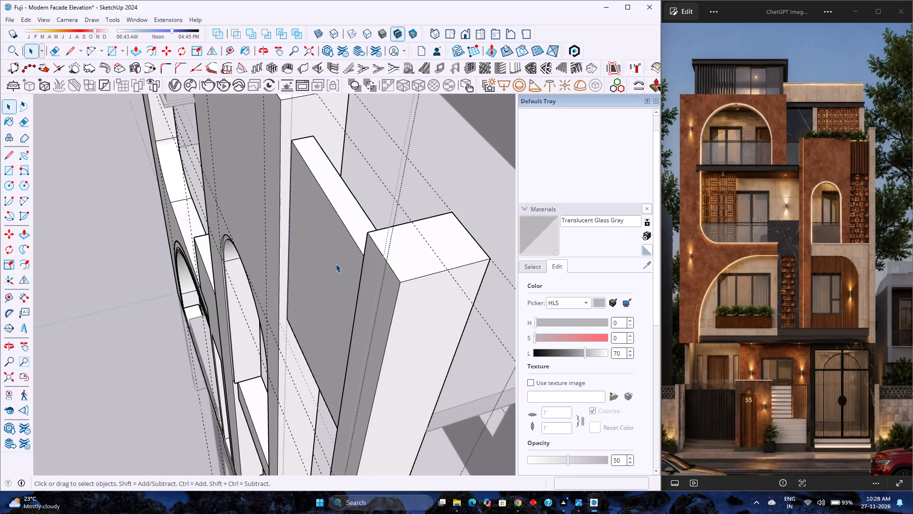
left_click(336, 264)
key("p")
left_click(336, 264)
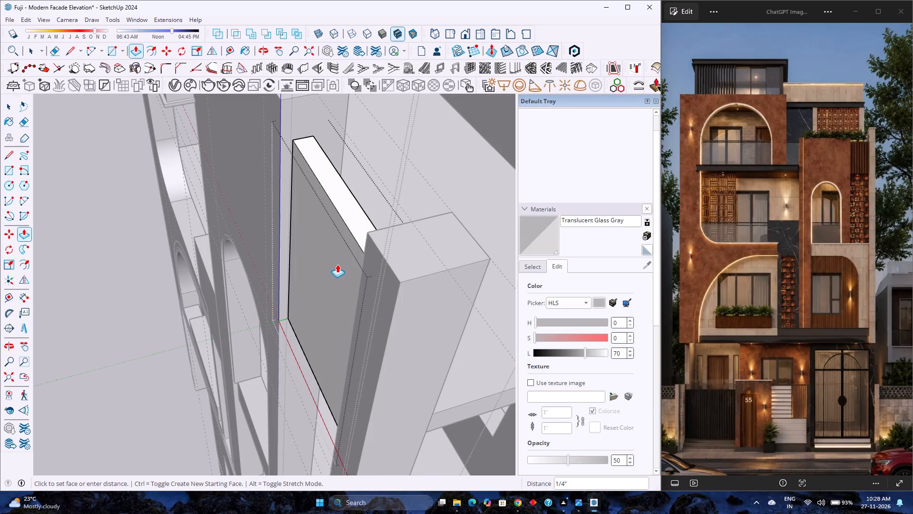
key("1")
key("Return")
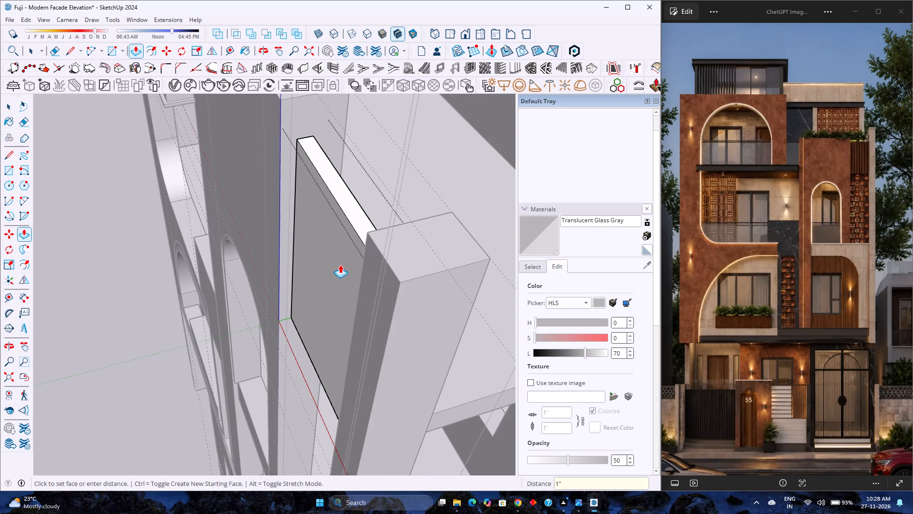
Draw a 1" by 1" horizontal square with the Line tool in front of the panel's bottom corner beside the arched wall.
scroll(334, 261, "down", 4)
middle_click_drag(299, 276, 465, 290)
middle_click(465, 290)
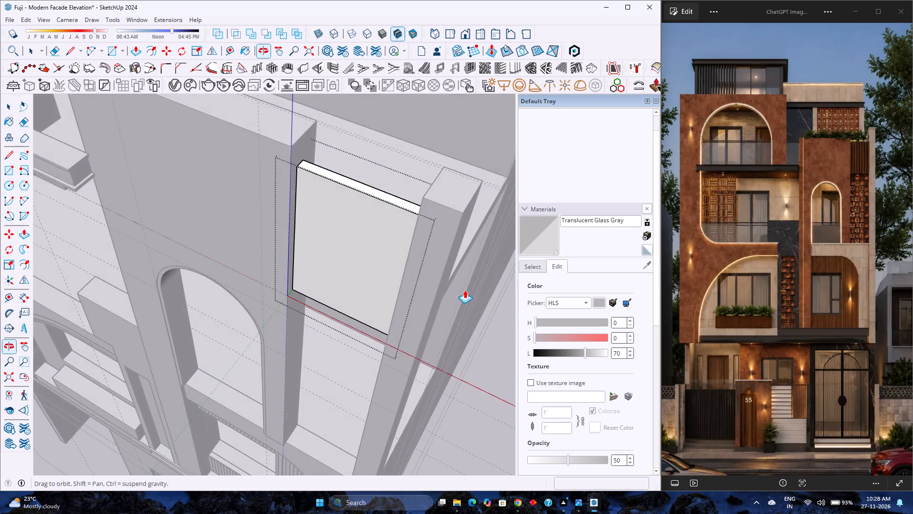
scroll(376, 309, "up", 4)
scroll(288, 297, "up", 2)
middle_click_drag(288, 297, 296, 332)
scroll(290, 317, "down", 5)
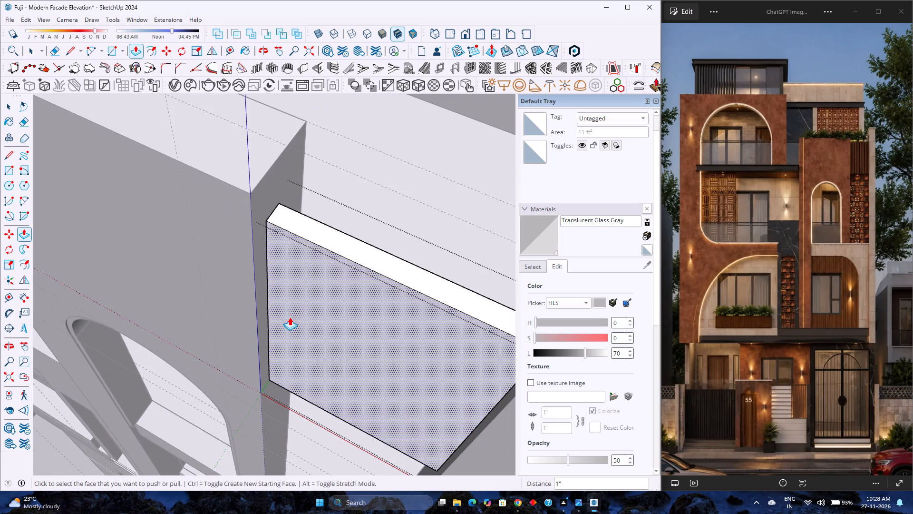
key("space")
scroll(290, 317, "up", 5)
middle_click_drag(296, 346, 273, 303, "shift")
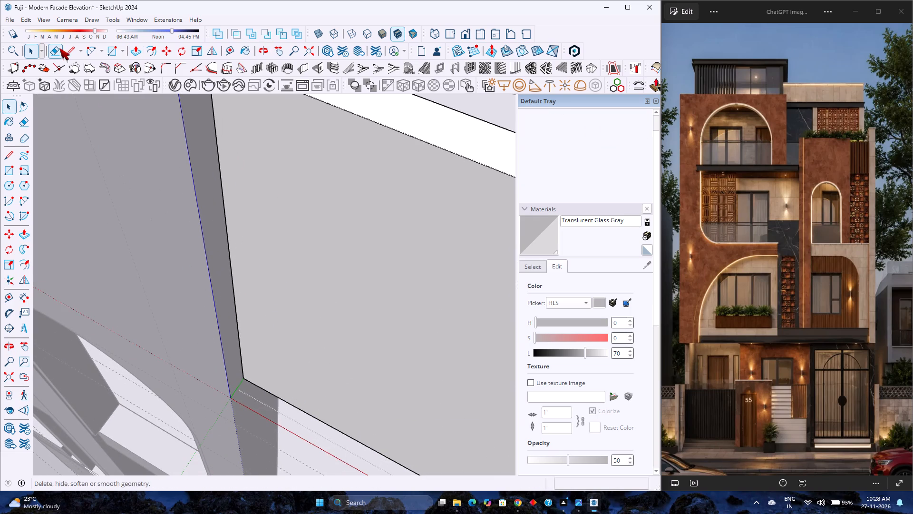
left_click(233, 278)
left_click(259, 309)
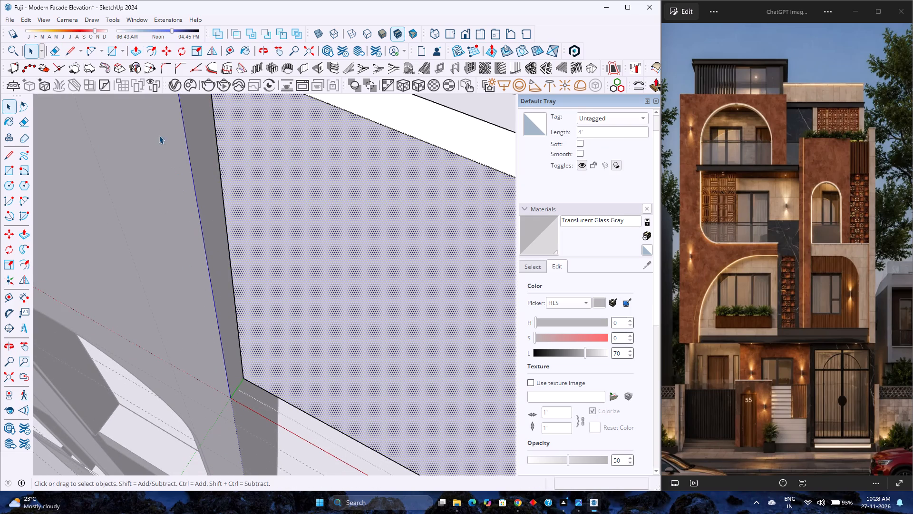
left_click(72, 55)
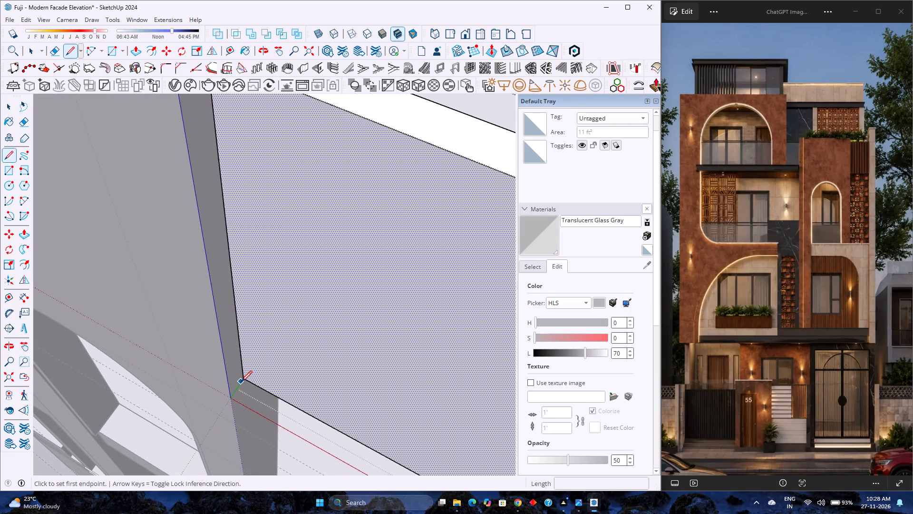
left_click(247, 378)
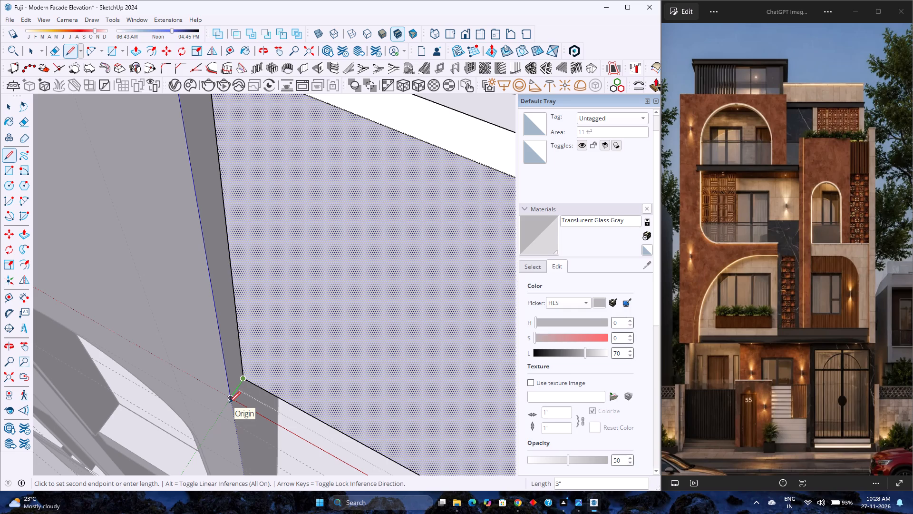
key("1")
key("Return")
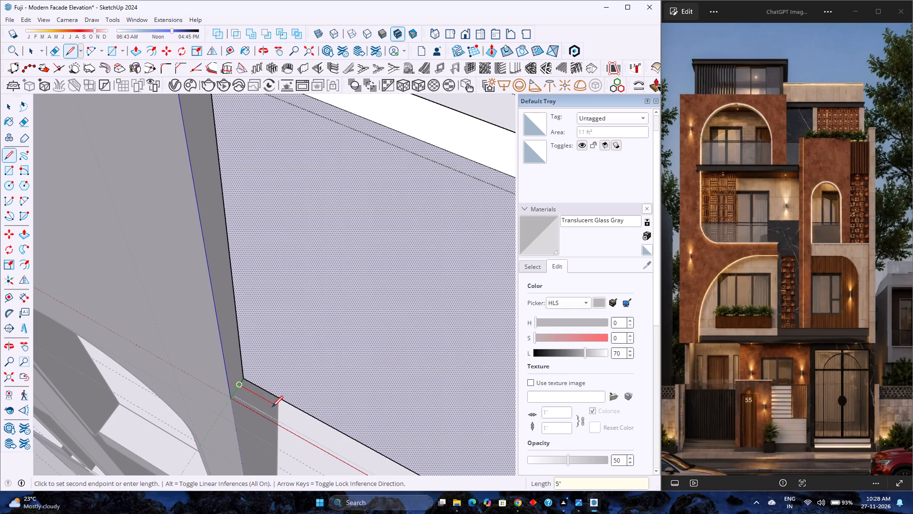
key("1")
key("Return")
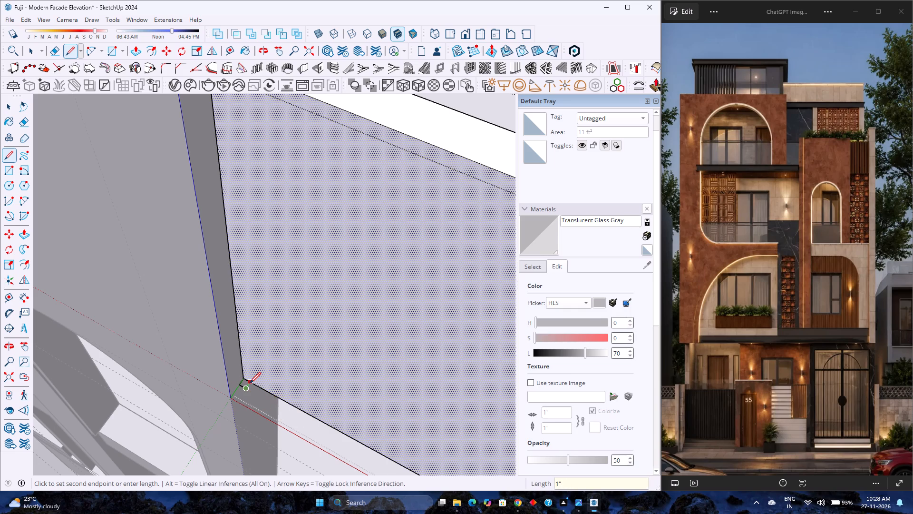
left_click(250, 383)
key("space")
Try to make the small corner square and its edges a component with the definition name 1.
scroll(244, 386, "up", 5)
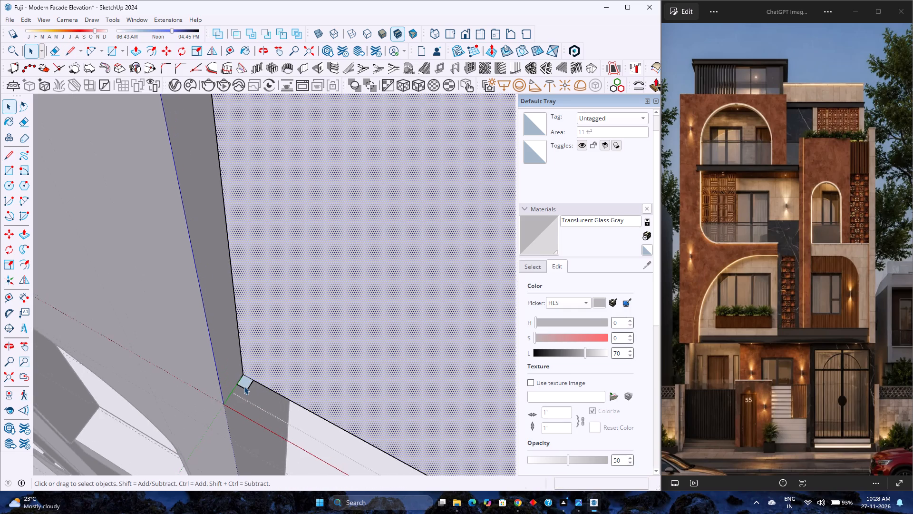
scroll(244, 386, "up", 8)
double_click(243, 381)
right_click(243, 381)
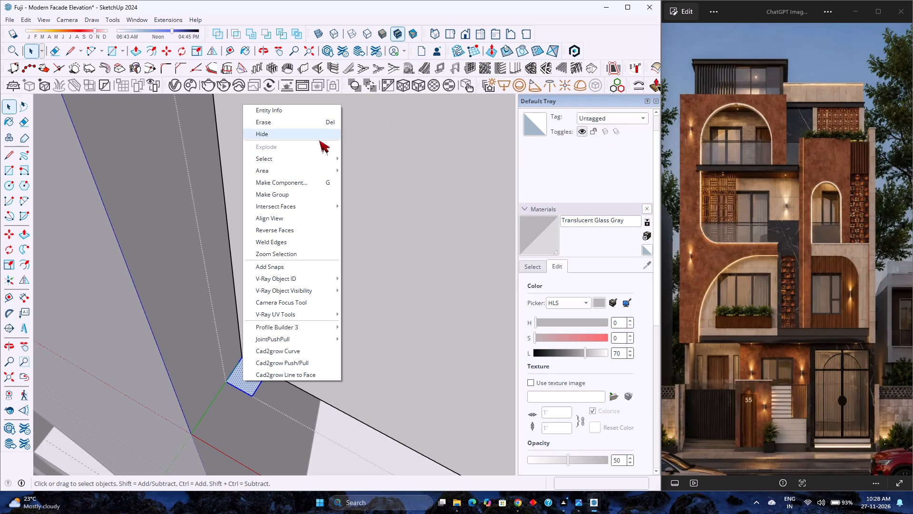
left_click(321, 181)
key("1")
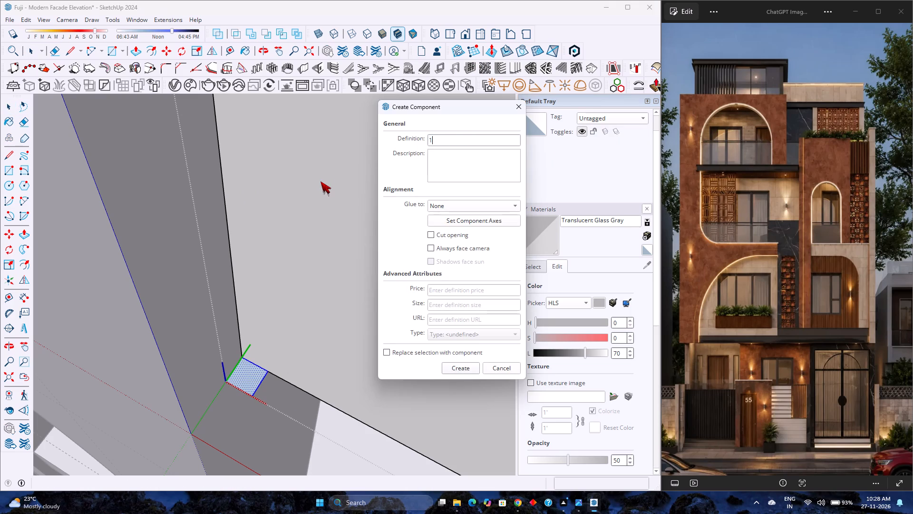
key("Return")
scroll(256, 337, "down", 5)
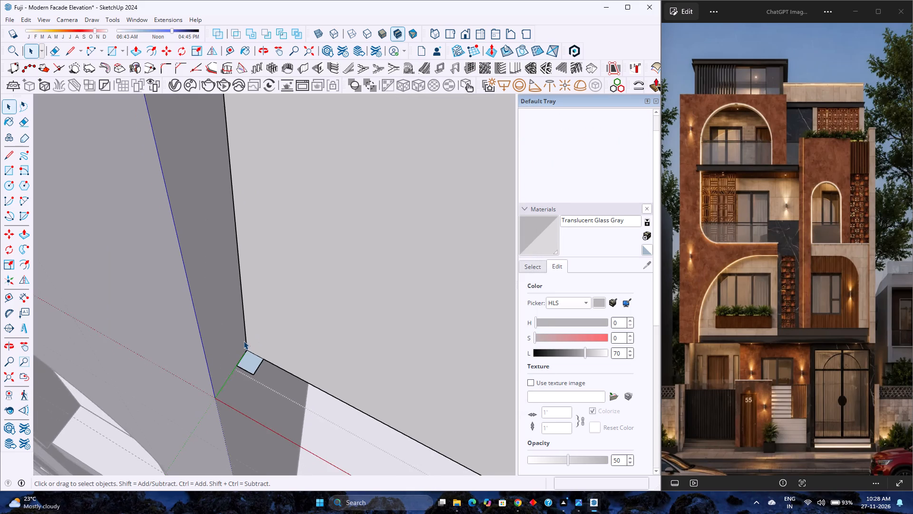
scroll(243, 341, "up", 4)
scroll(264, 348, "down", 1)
Group the small corner square with its edges and convert that group into a component with the definition name 1.
left_click(253, 369)
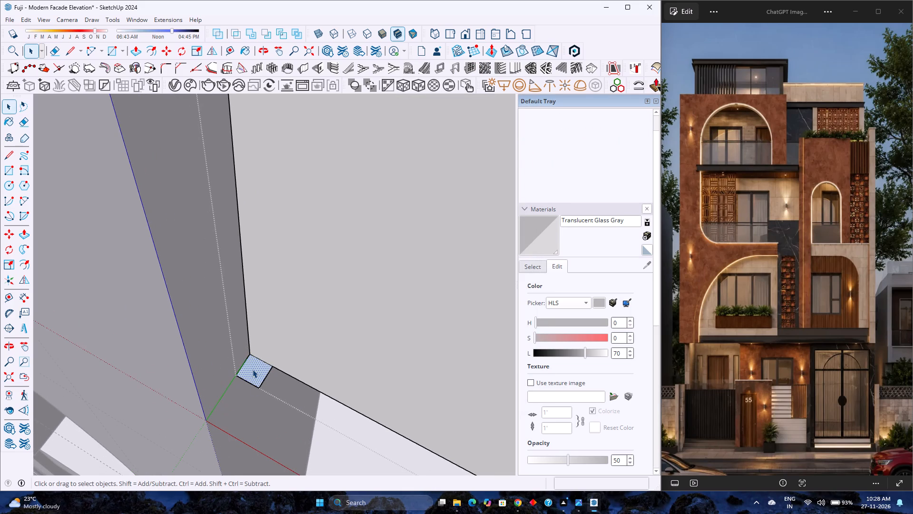
double_click(253, 369)
right_click(253, 369)
left_click(253, 383)
double_click(254, 378)
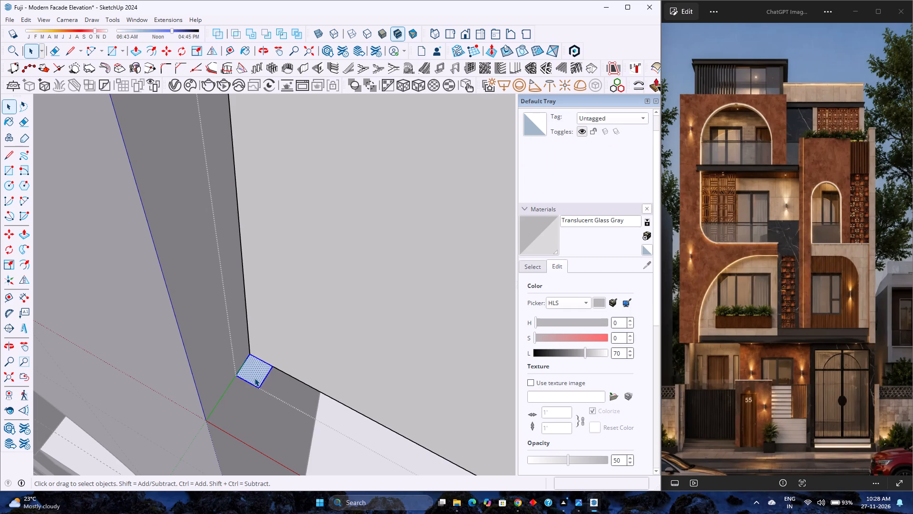
right_click(254, 378)
left_click(282, 195)
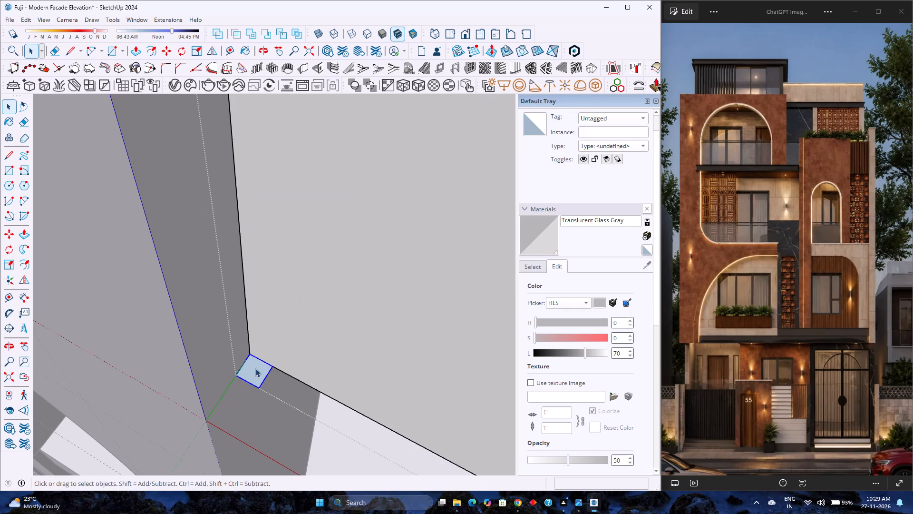
right_click(255, 368)
left_click(286, 203)
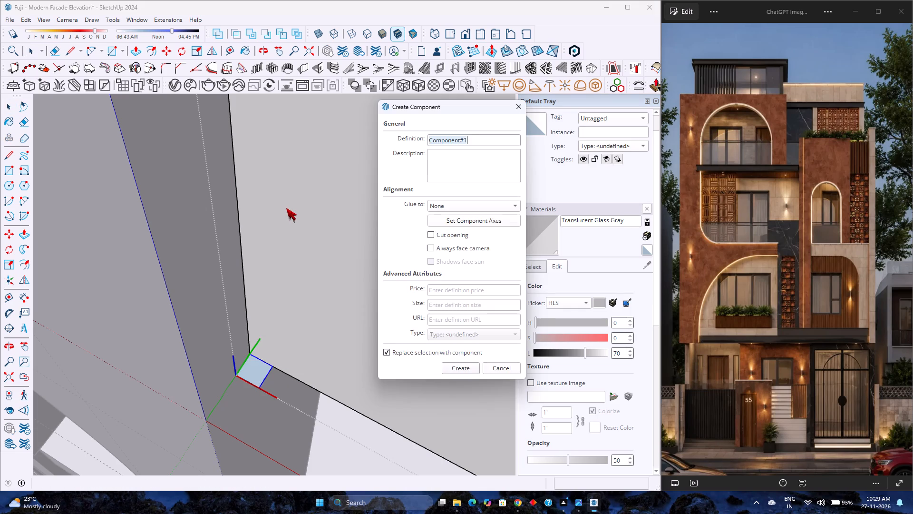
key("1")
key("Return")
left_click(458, 258)
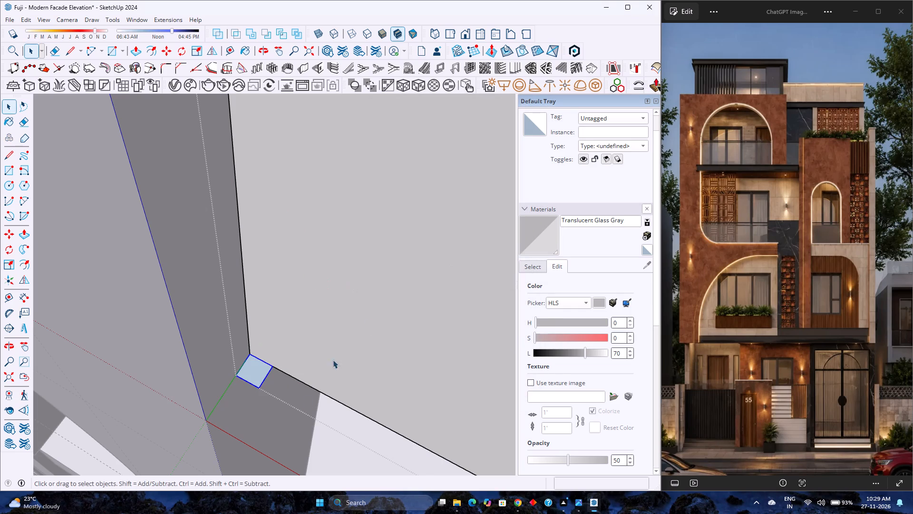
Widen the small corner square component by moving its edge facing the end column 1" outward along the red axis.
scroll(238, 384, "down", 5)
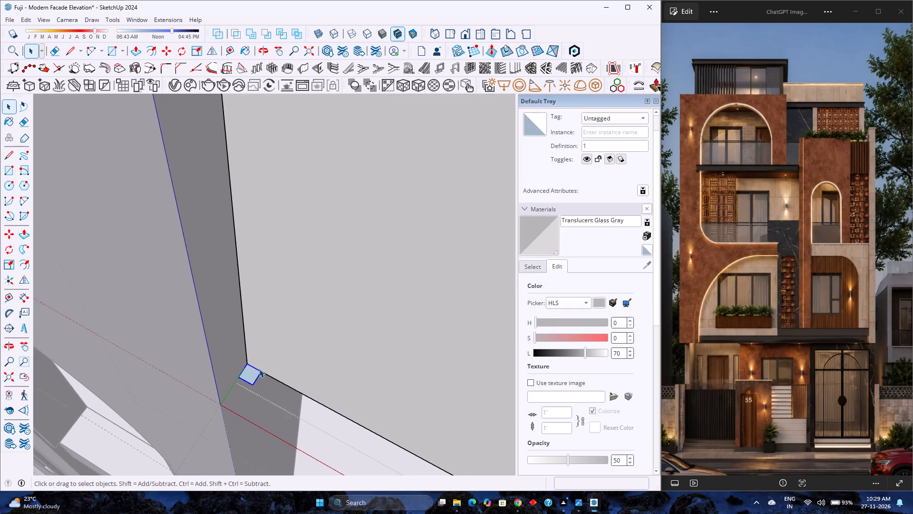
scroll(259, 369, "down", 1)
scroll(259, 369, "up", 8)
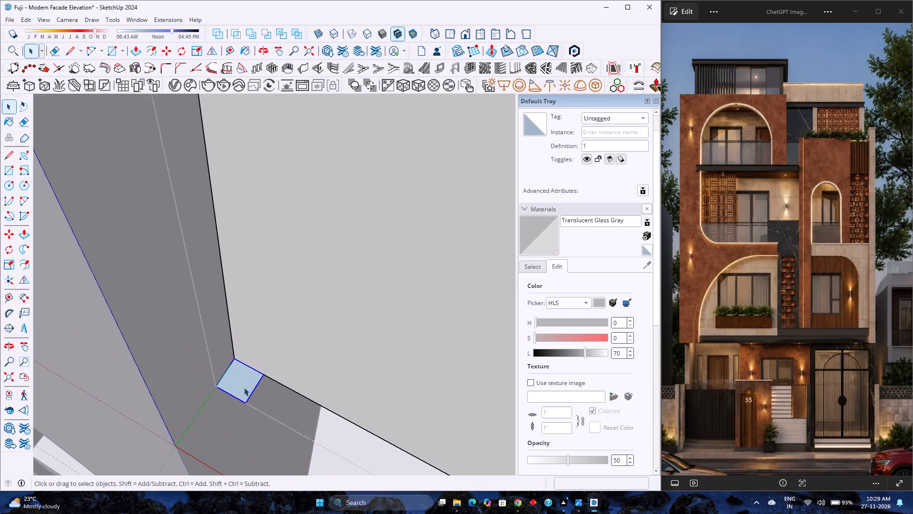
double_click(244, 387)
scroll(244, 387, "down", 4)
middle_click(245, 387, "shift")
middle_click_drag(245, 387, 215, 354, "shift")
scroll(268, 304, "up", 4)
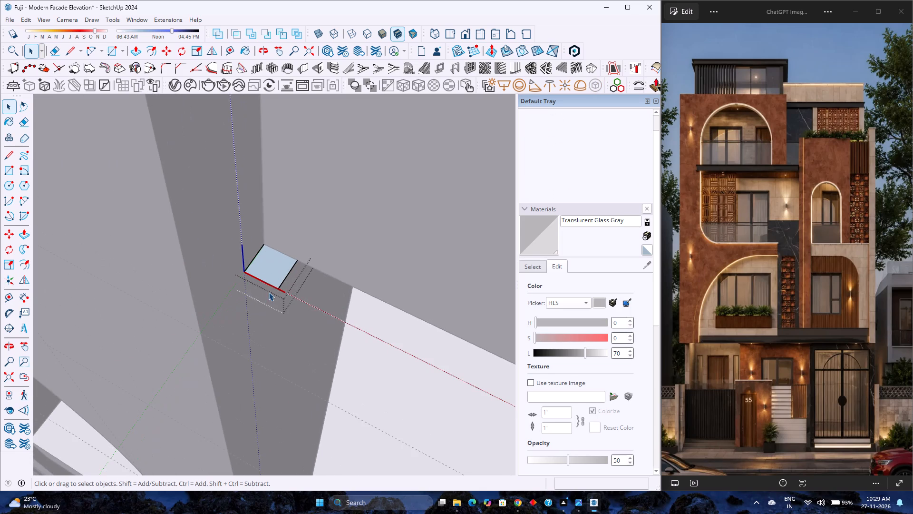
scroll(264, 295, "up", 2)
left_click(288, 277)
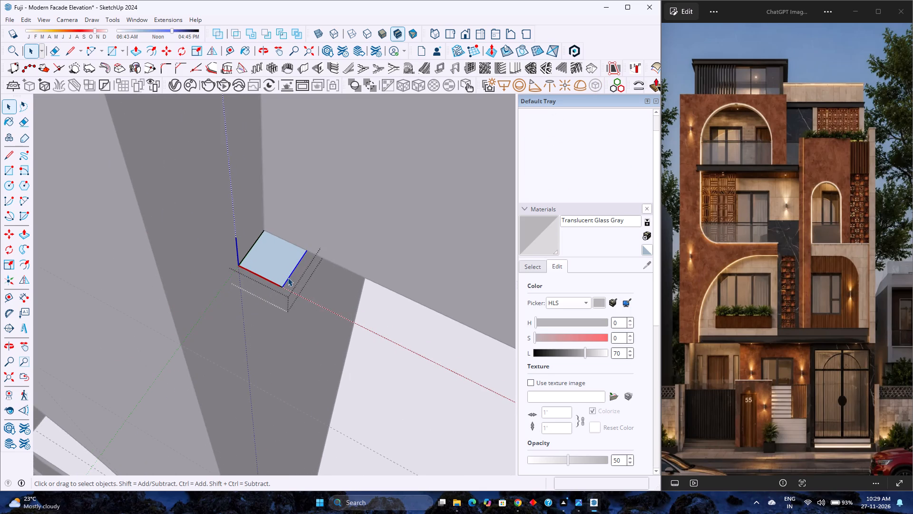
key("m")
left_click(288, 285)
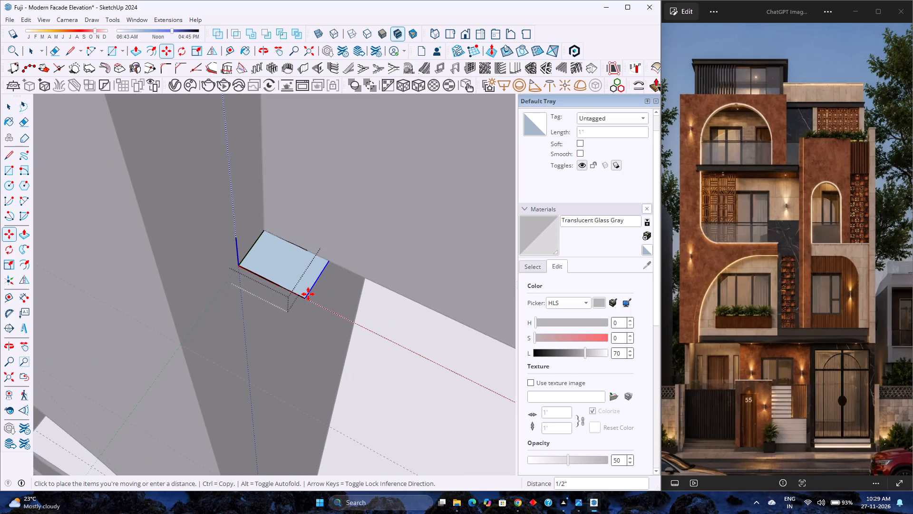
key("1")
key("Right")
key("1")
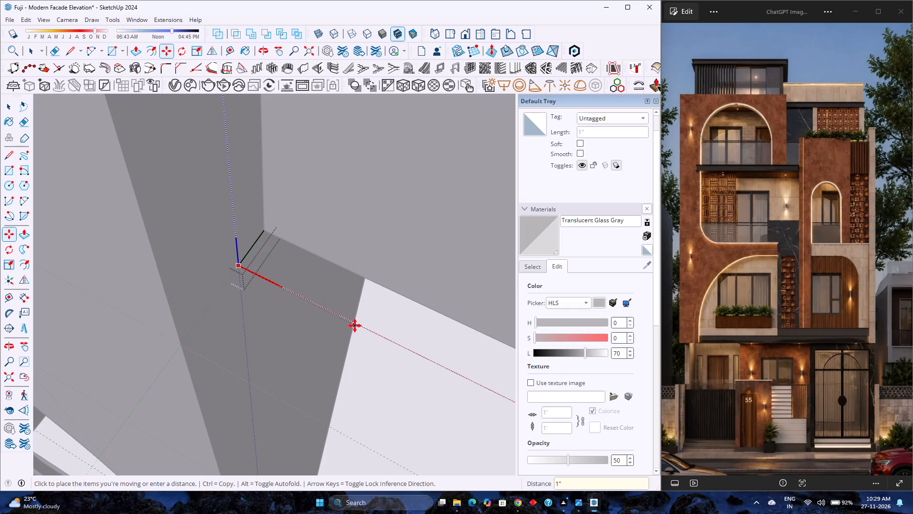
key("Escape")
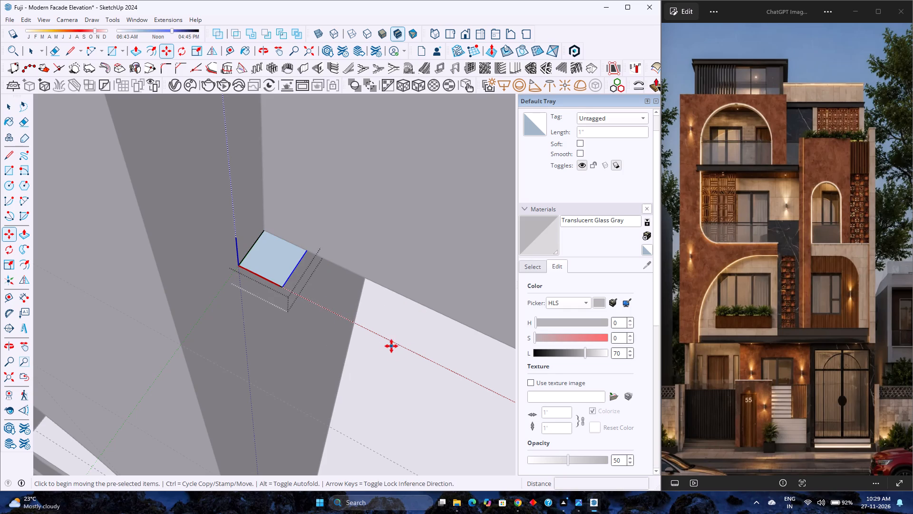
left_click(283, 285)
key("Right")
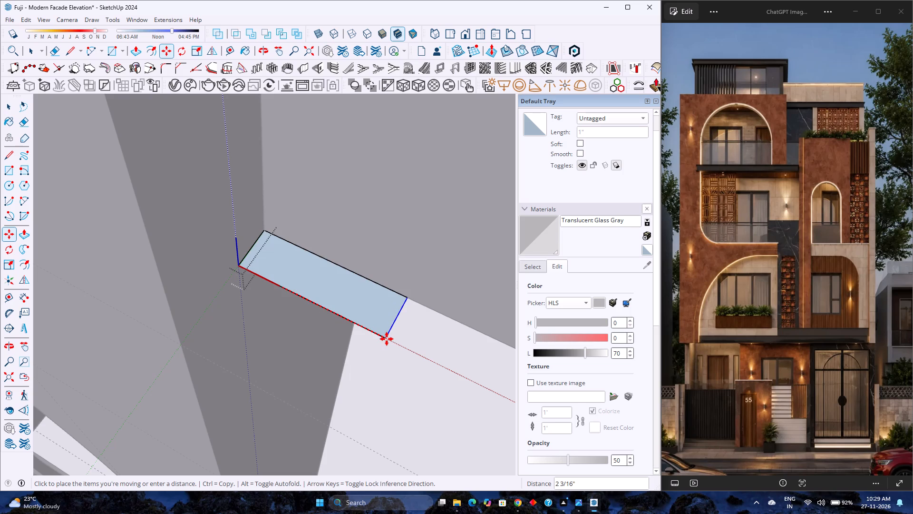
key("1")
key("Return")
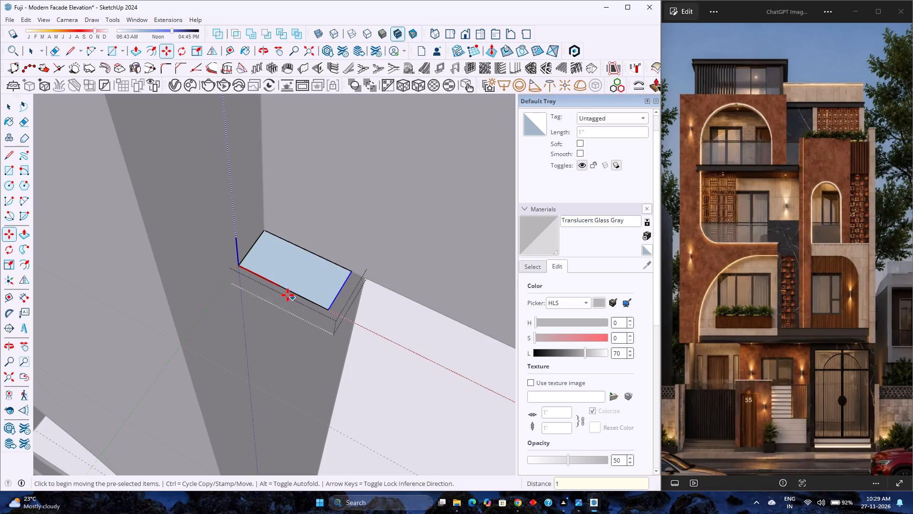
scroll(318, 313, "down", 4)
scroll(318, 314, "up", 1)
middle_click_drag(317, 315, 238, 326)
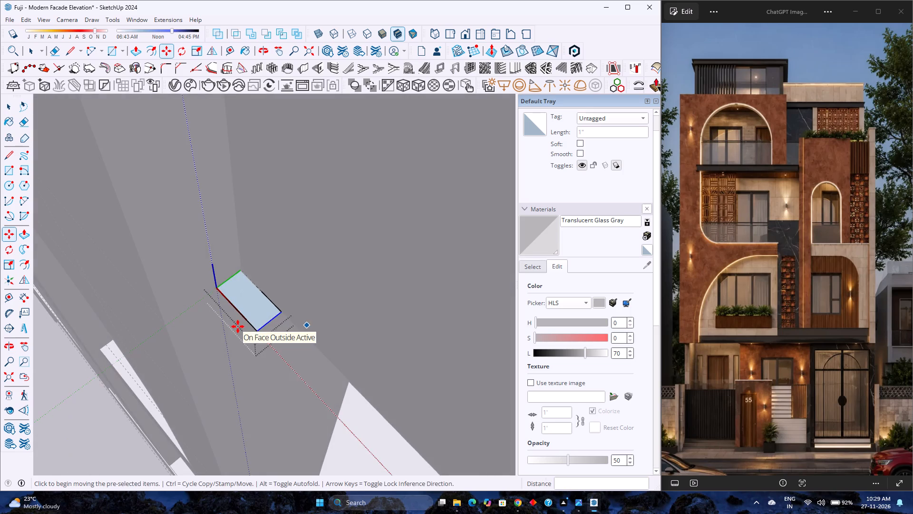
scroll(238, 326, "down", 4)
scroll(238, 326, "up", 4)
key("space")
key("Escape")
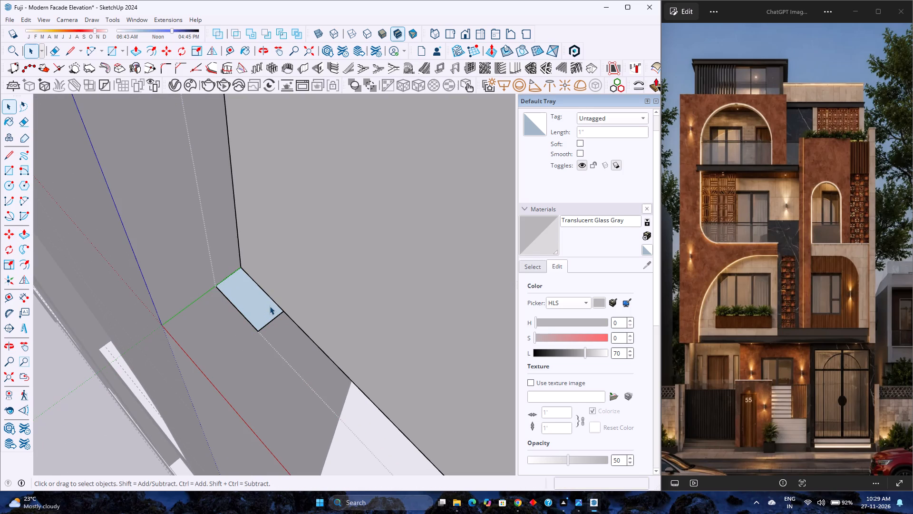
Copy the widened rectangle component about 2' 7" along the red axis to the panel's bottom corner beside the end column.
left_click(270, 306)
key("m")
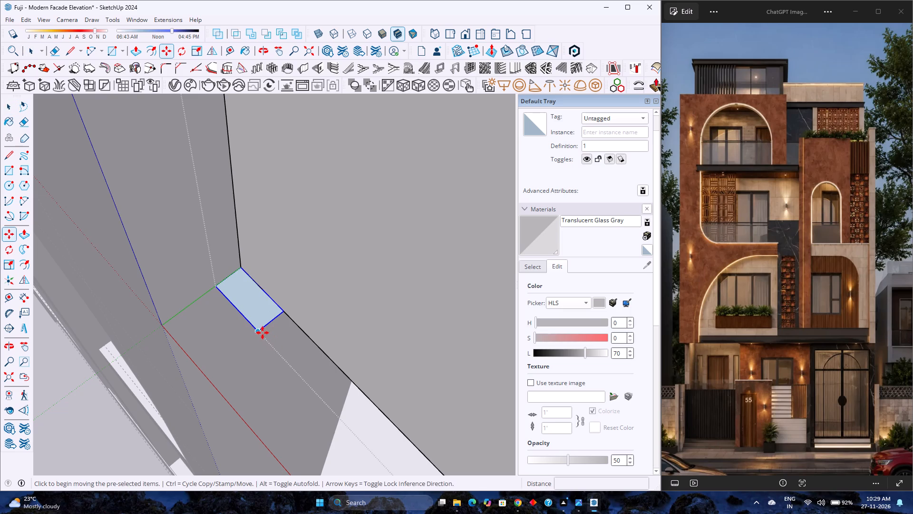
left_click(261, 332)
key("Escape")
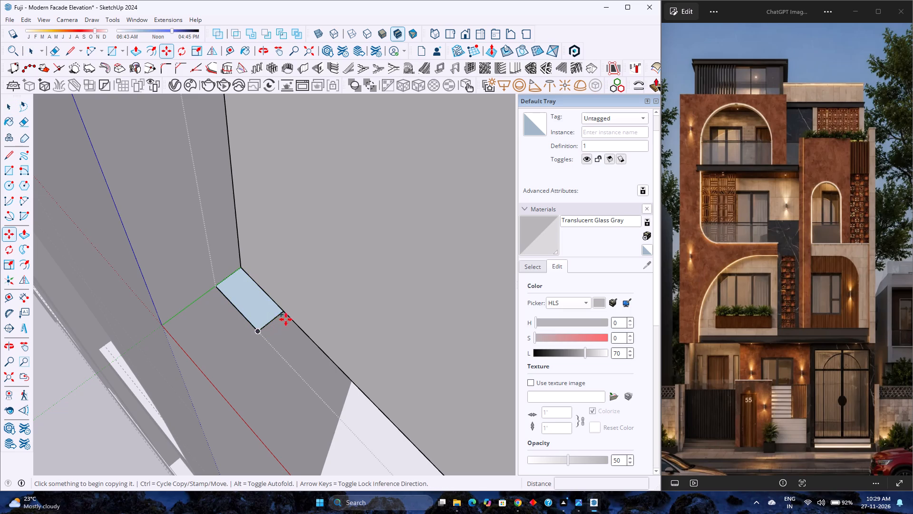
left_click(286, 311)
scroll(297, 329, "down", 6)
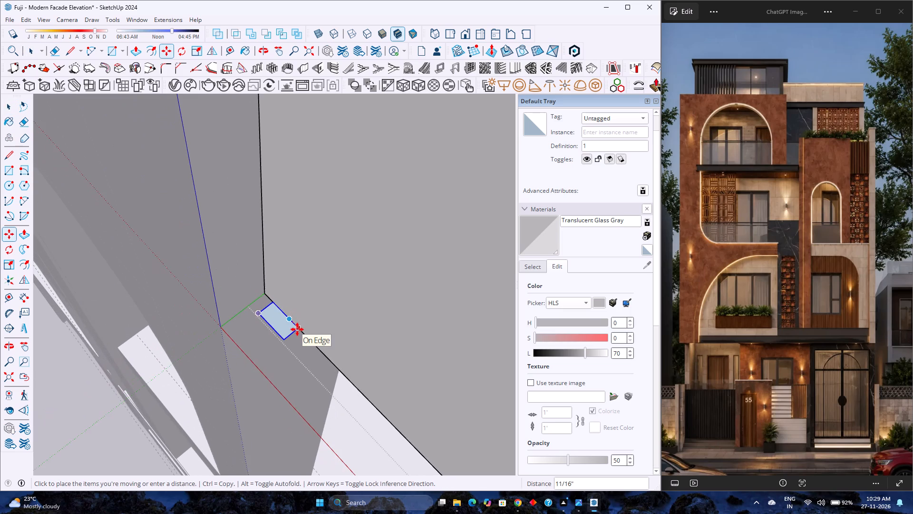
scroll(297, 329, "down", 18)
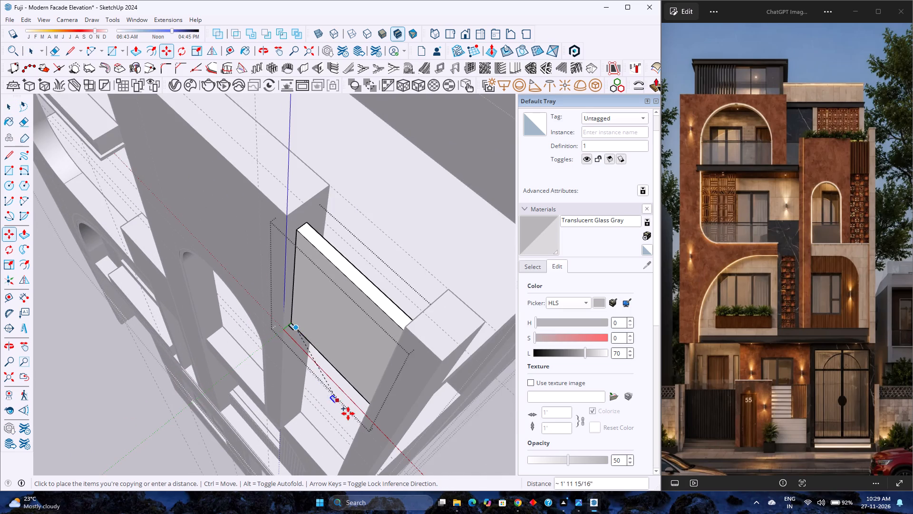
scroll(352, 405, "up", 9)
scroll(371, 409, "down", 7)
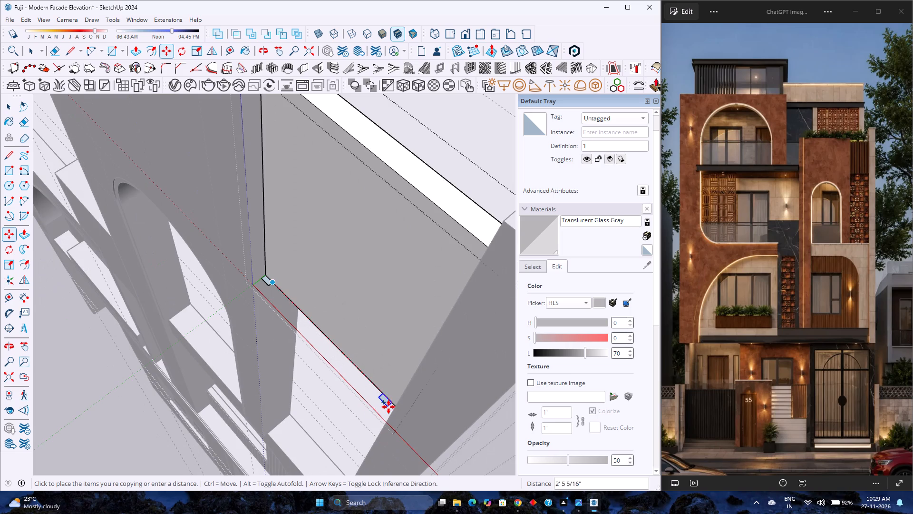
key("Right")
scroll(395, 404, "down", 3)
middle_click_drag(395, 404, 598, 406)
middle_click(598, 406)
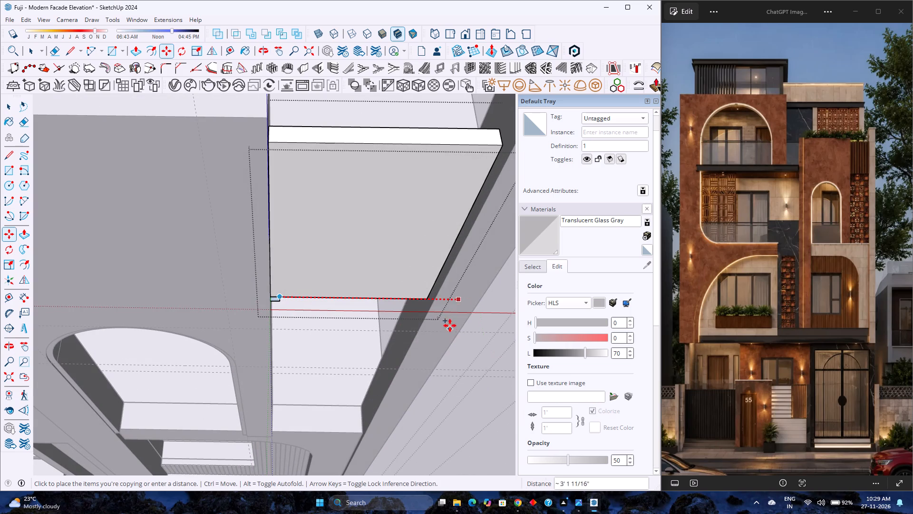
scroll(432, 301, "up", 8)
left_click(427, 297)
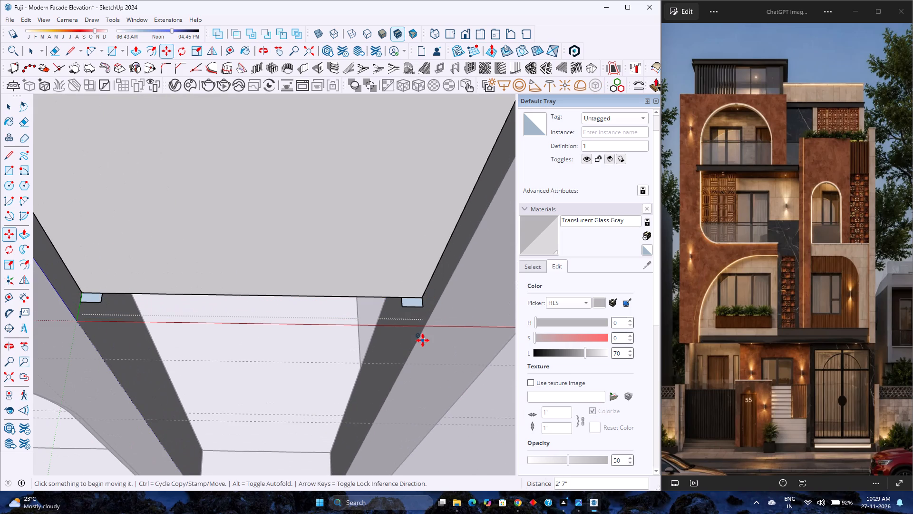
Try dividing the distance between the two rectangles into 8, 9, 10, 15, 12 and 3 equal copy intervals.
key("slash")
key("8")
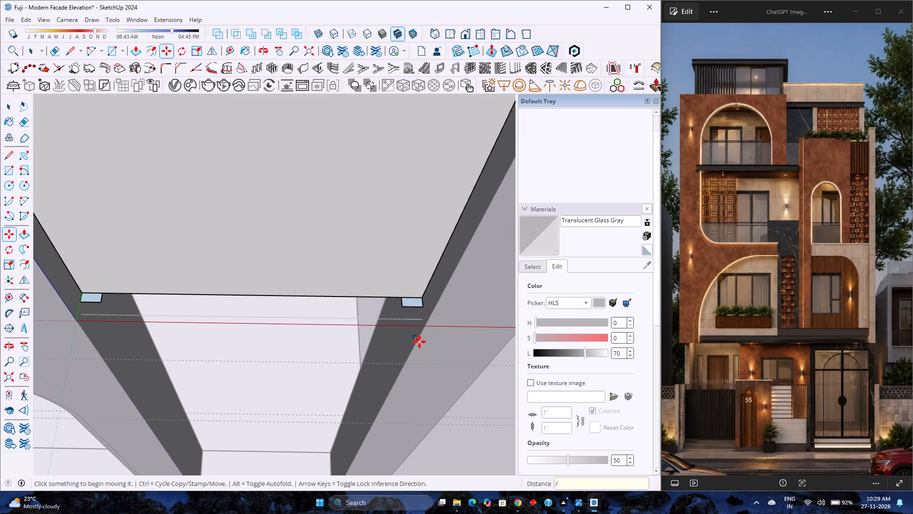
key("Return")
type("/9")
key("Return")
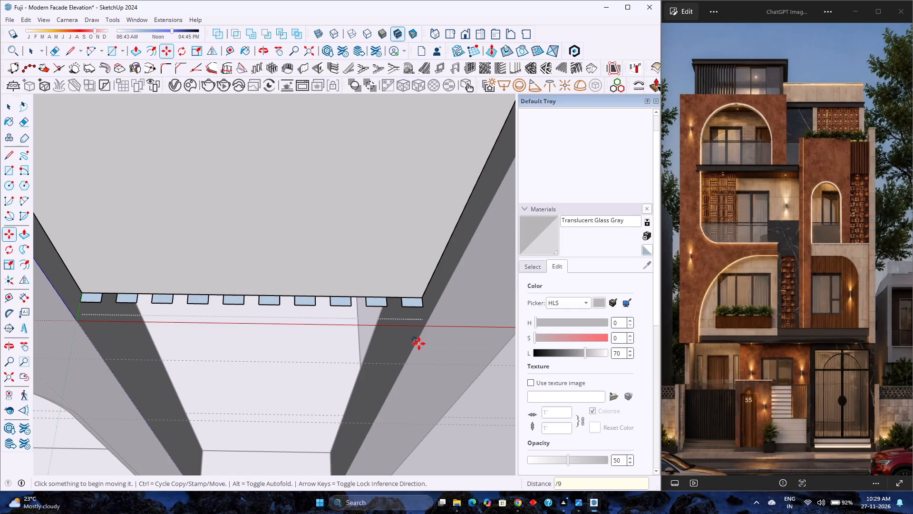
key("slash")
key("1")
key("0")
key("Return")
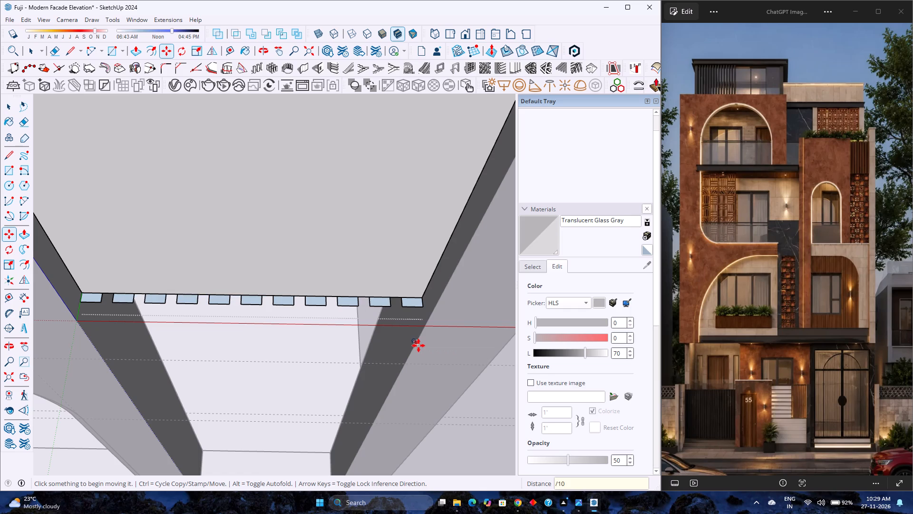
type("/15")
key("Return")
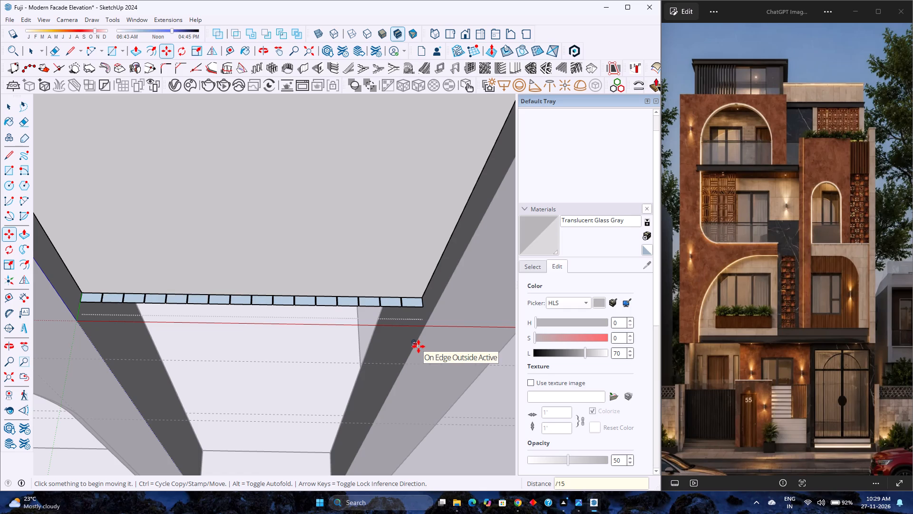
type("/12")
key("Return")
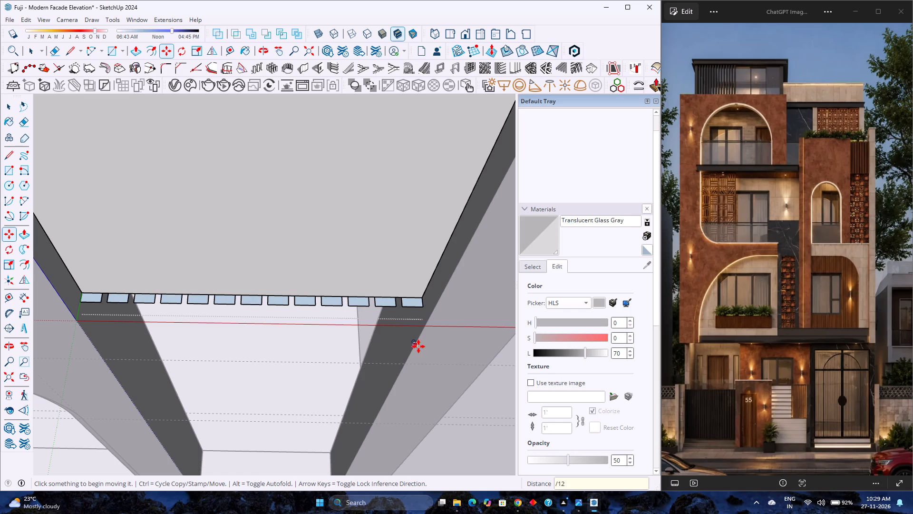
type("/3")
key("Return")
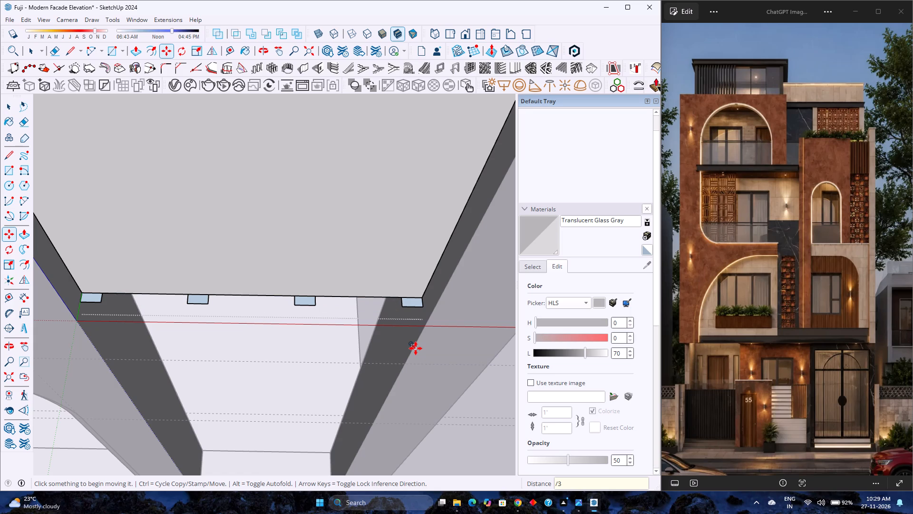
Divide the distance between the two end rectangles into 13 equal copy intervals along the panel's bottom edge.
type("/13")
key("Return")
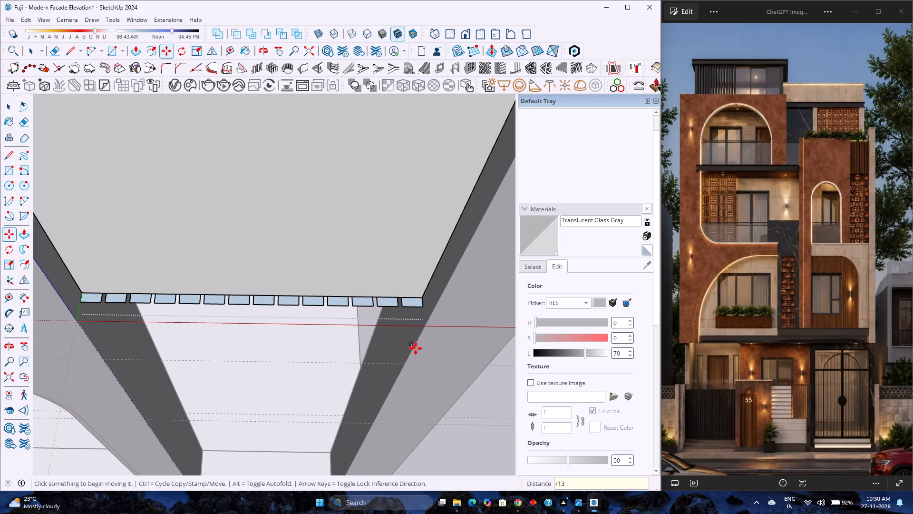
Open the end rectangle component and Push/Pull its face 4' up to the panel's top, forming vertical slats.
key("space")
scroll(408, 299, "up", 8)
double_click(410, 304)
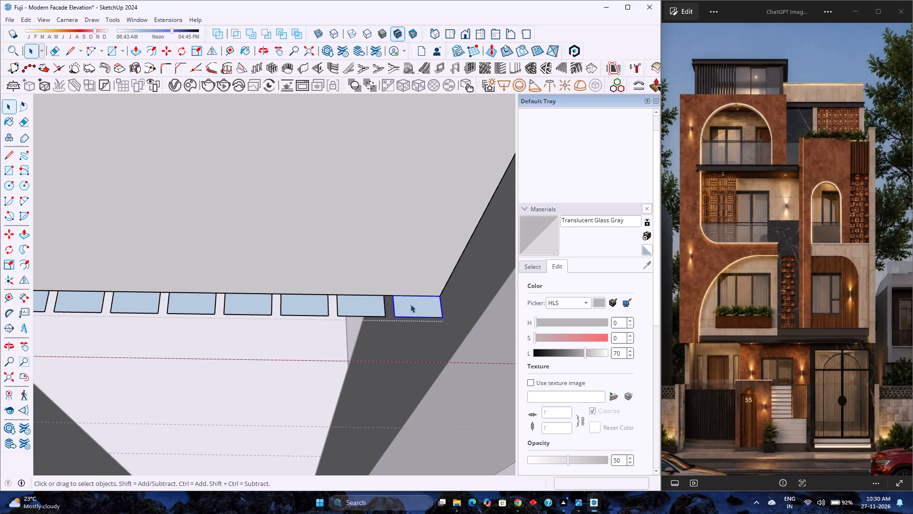
key("p")
left_click(410, 304)
scroll(412, 287, "down", 4)
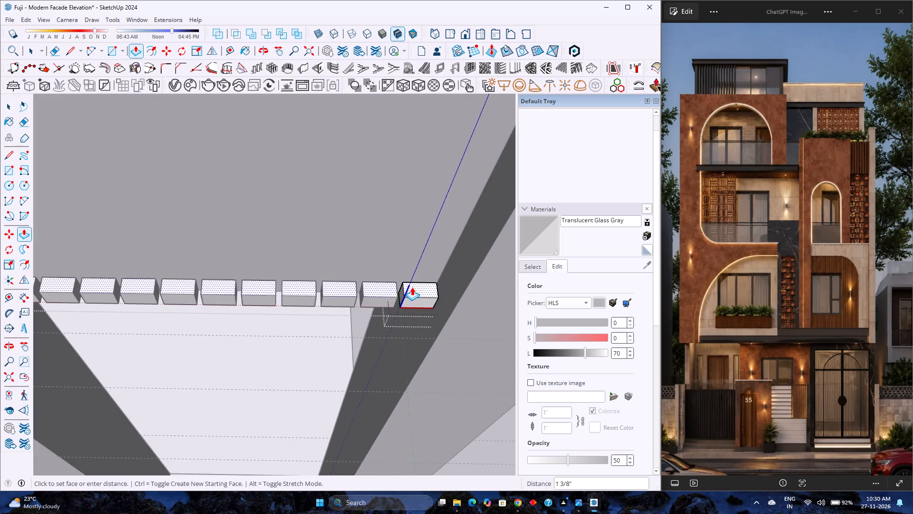
scroll(412, 287, "down", 12)
scroll(401, 237, "down", 9)
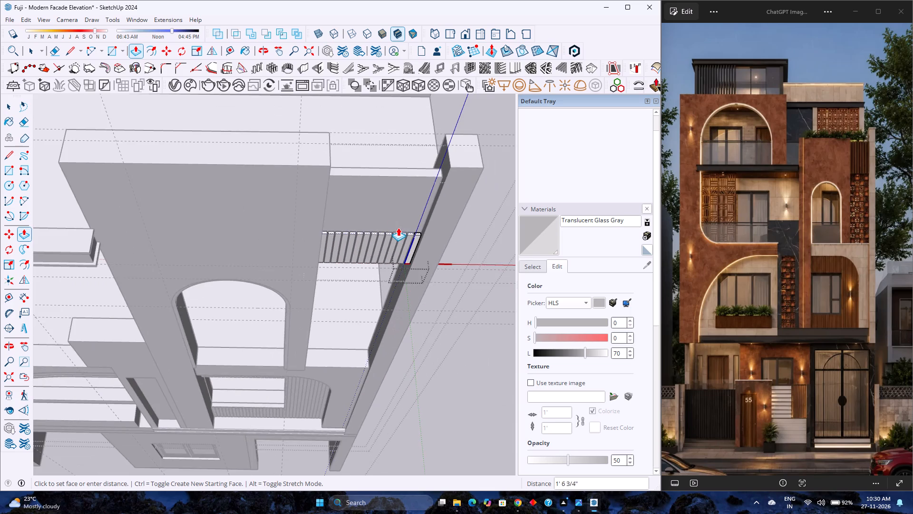
middle_click_drag(398, 227, 366, 365, "shift")
middle_click(366, 365, "shift")
left_click(370, 332)
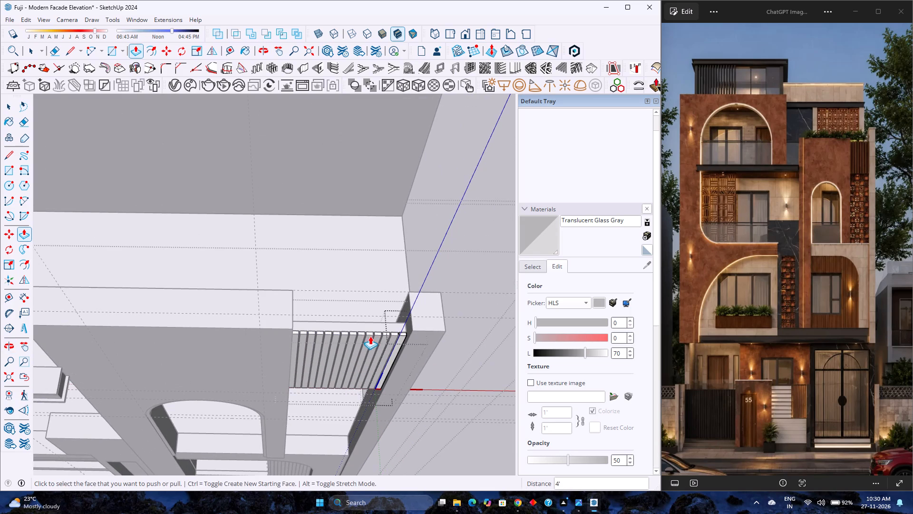
Push/Pull the front face of the end slat 1" outward to deepen all the slats.
scroll(380, 379, "up", 5)
middle_click_drag(376, 381, 229, 396)
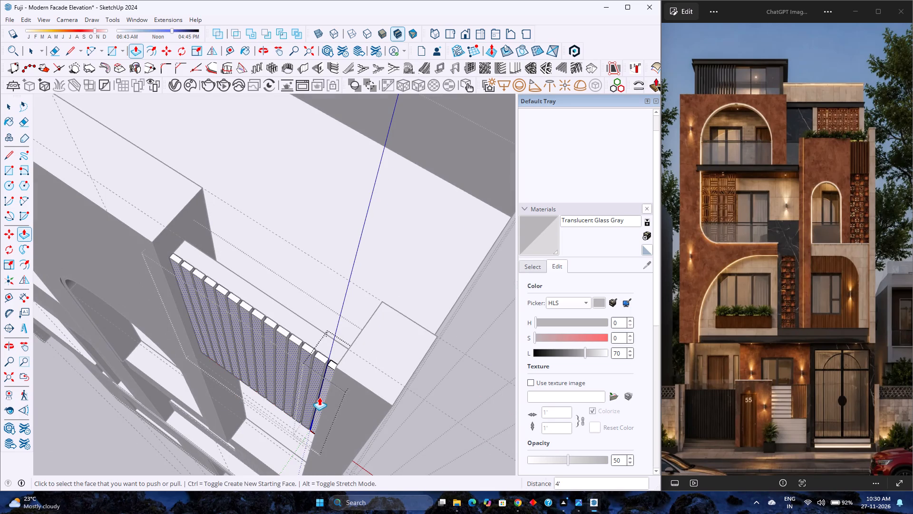
left_click(322, 395)
key("1")
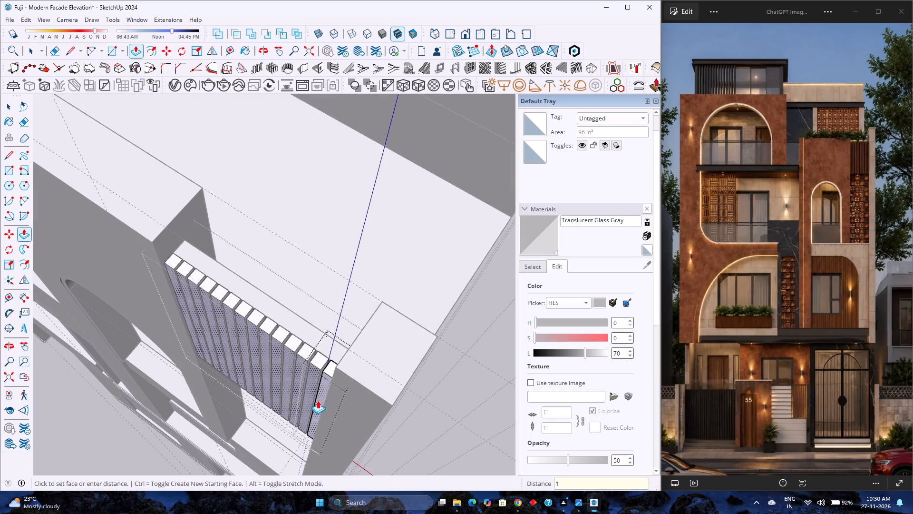
key("Return")
Push/Pull the top face of the end slat 2" upward to raise all the slats above the panel.
scroll(306, 379, "up", 6)
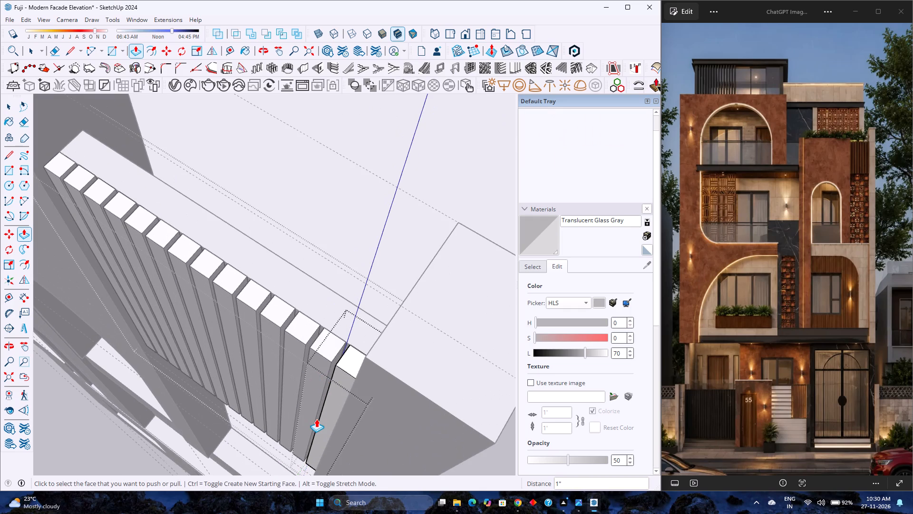
left_click(350, 362)
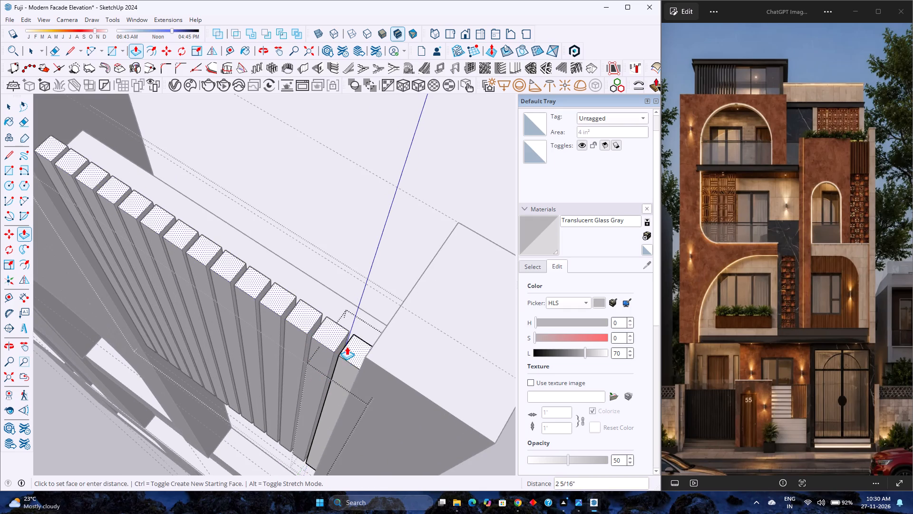
key("2")
key("Return")
scroll(346, 347, "down", 3)
middle_click_drag(339, 352, 335, 353)
middle_click_drag(333, 353, 282, 352)
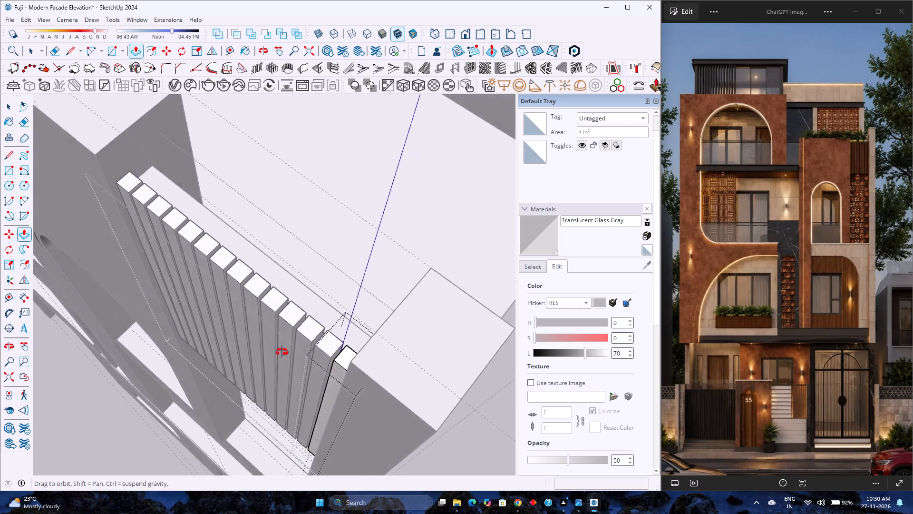
Draw a line across the end slat's back face where it meets the panel's top edge, splitting off the raised part.
middle_click_drag(282, 352, 141, 319)
scroll(160, 315, "down", 3)
middle_click_drag(222, 336, 29, 306)
middle_click(29, 306)
scroll(245, 303, "up", 2)
middle_click_drag(240, 303, 132, 304)
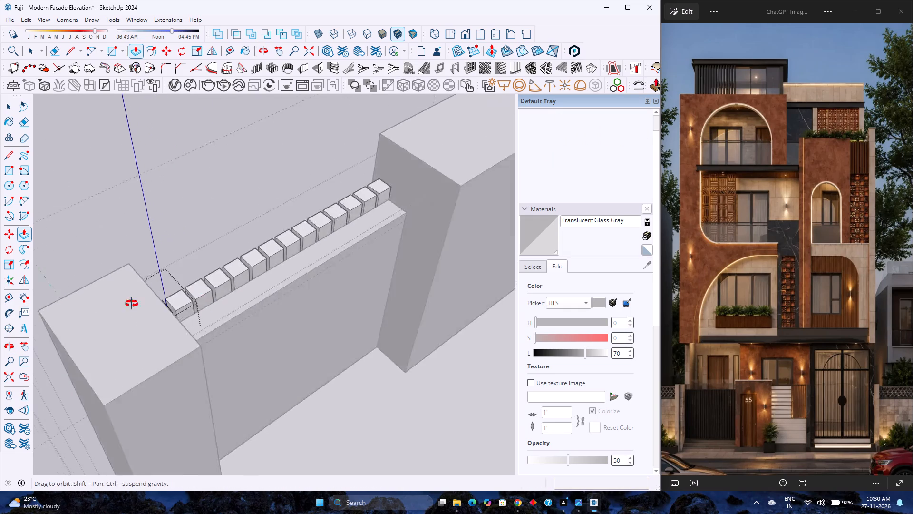
middle_click_drag(132, 304, 62, 295)
middle_click(62, 295)
scroll(196, 287, "up", 5)
key("l")
scroll(143, 283, "up", 3)
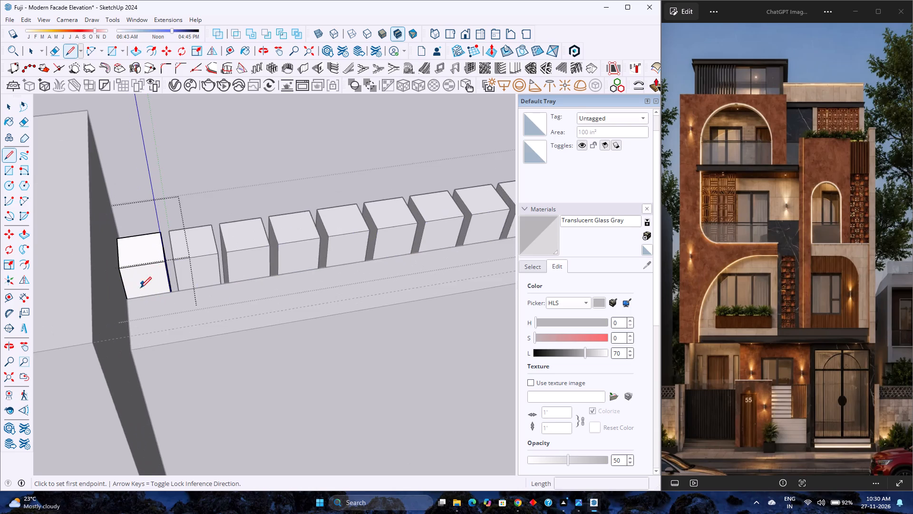
scroll(140, 288, "up", 2)
left_click(123, 300)
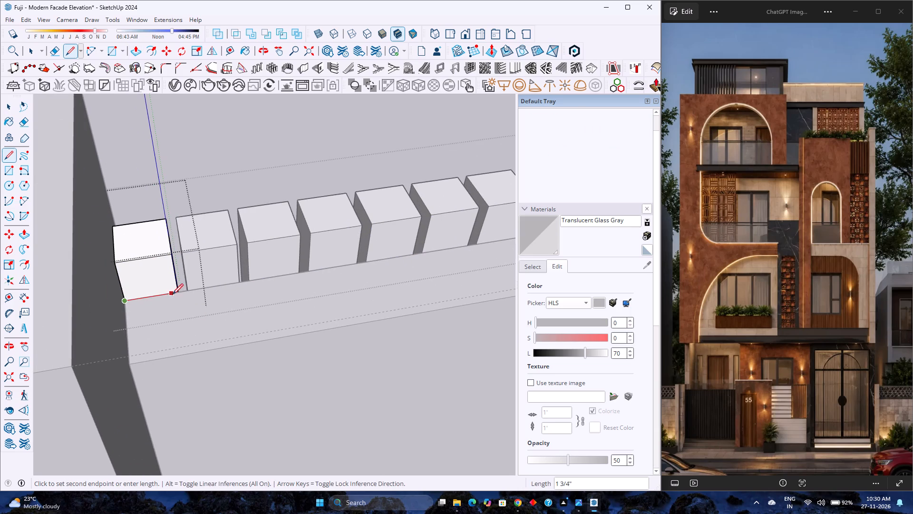
left_click(178, 291)
Push/Pull the raised part of the end slat's back face over the panel's top to its rear edge, and close the slat component.
key("p")
left_click(136, 278)
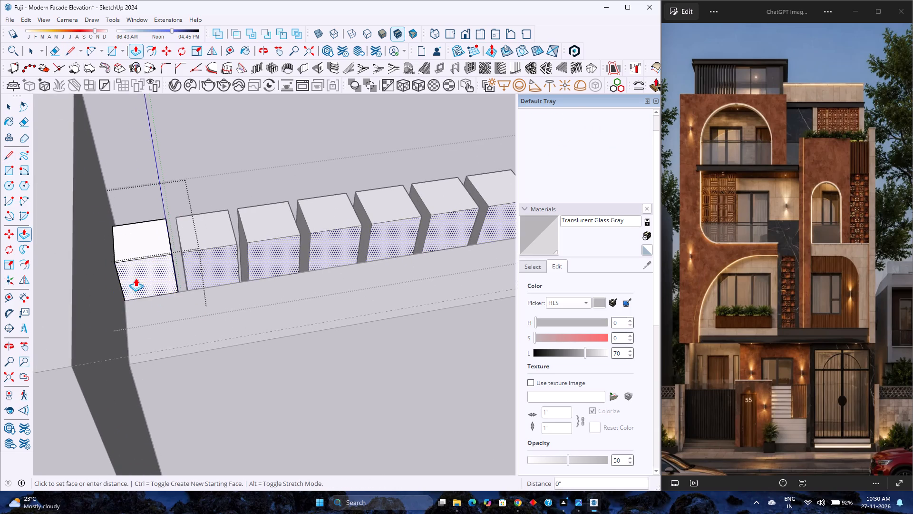
left_click(206, 354)
scroll(195, 344, "down", 13)
key("space")
scroll(194, 344, "down", 5)
key("Escape")
scroll(194, 344, "down", 6)
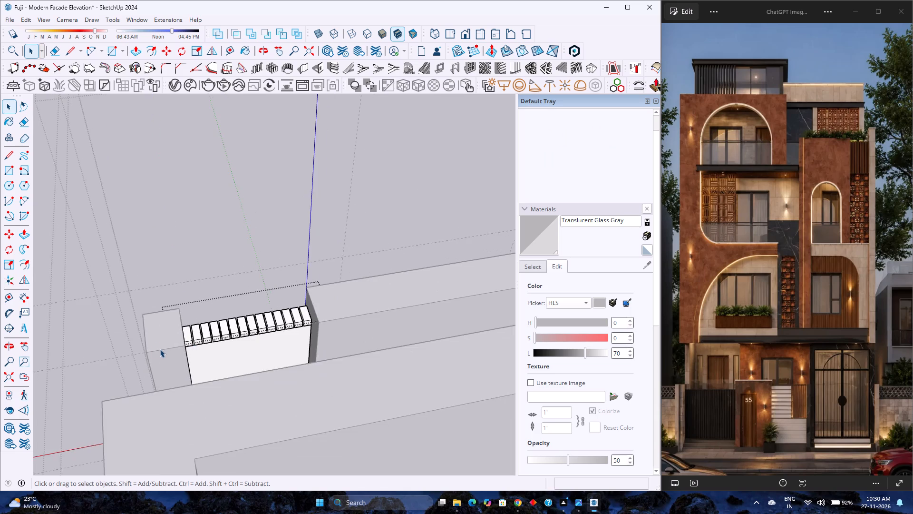
Examine the slatted panel from behind, in front view and close up against the rest of the facade.
middle_click_drag(160, 349, 314, 312)
middle_click_drag(317, 312, 324, 310)
scroll(337, 305, "down", 5)
middle_click_drag(265, 330, 366, 339)
middle_click(368, 340)
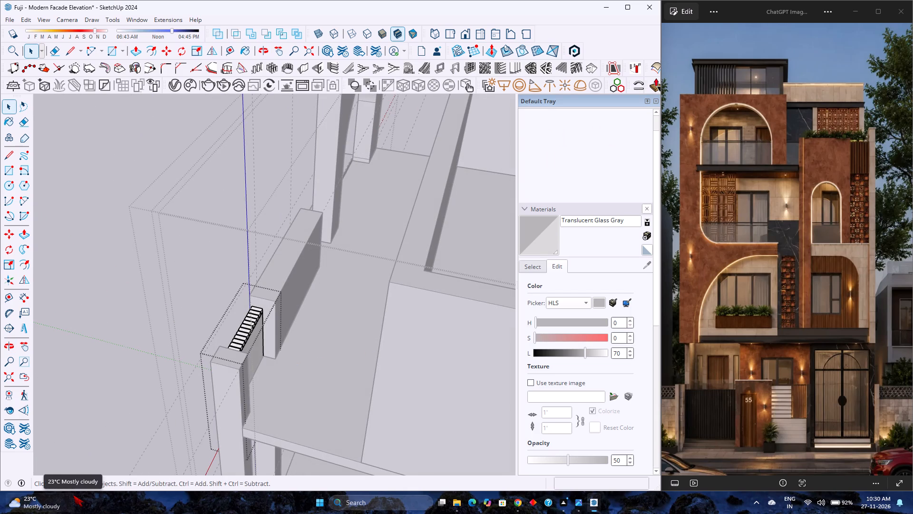
scroll(194, 358, "down", 4)
middle_click_drag(179, 362, 265, 377)
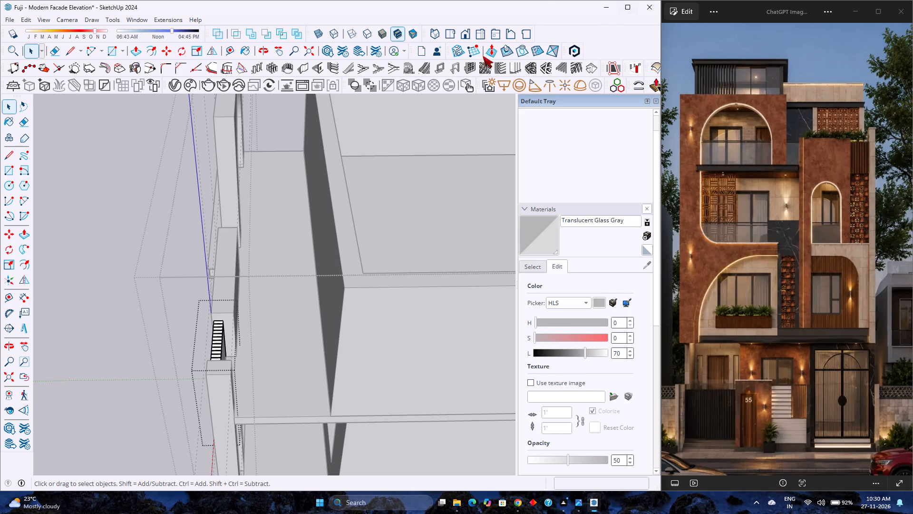
left_click(466, 31)
scroll(386, 203, "down", 4)
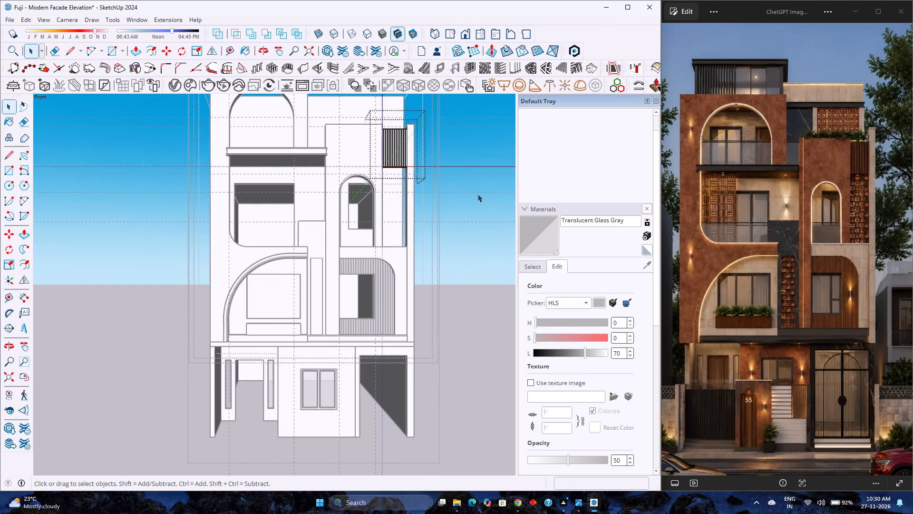
left_click(477, 194)
scroll(466, 177, "up", 3)
scroll(450, 125, "up", 3)
middle_click_drag(449, 128, 456, 161)
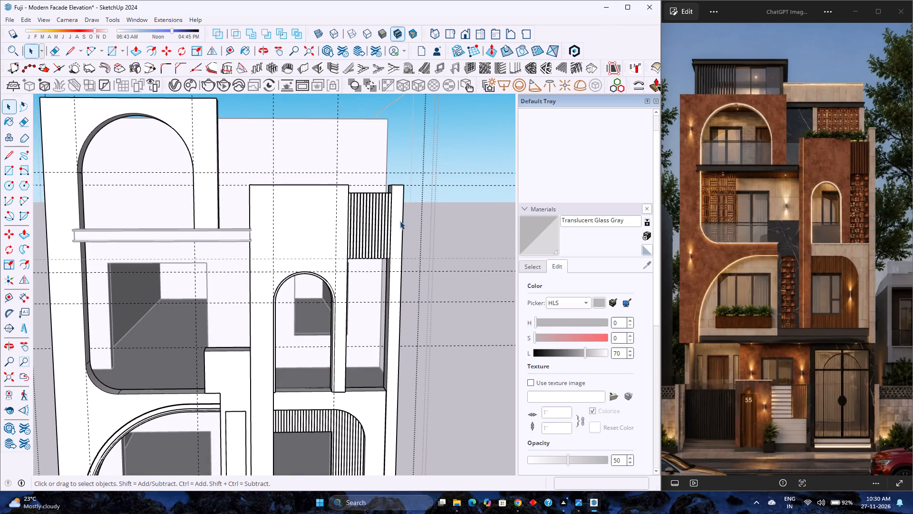
scroll(389, 230, "up", 10)
middle_click_drag(367, 228, 288, 341)
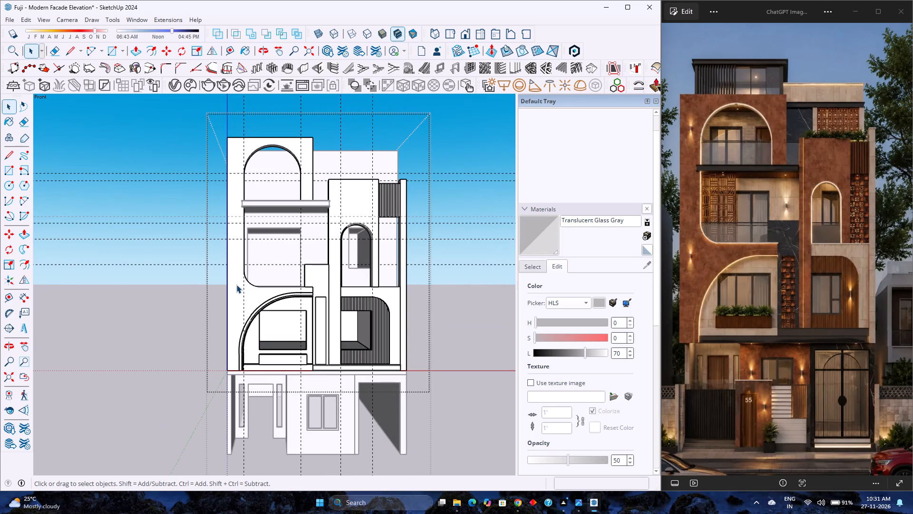
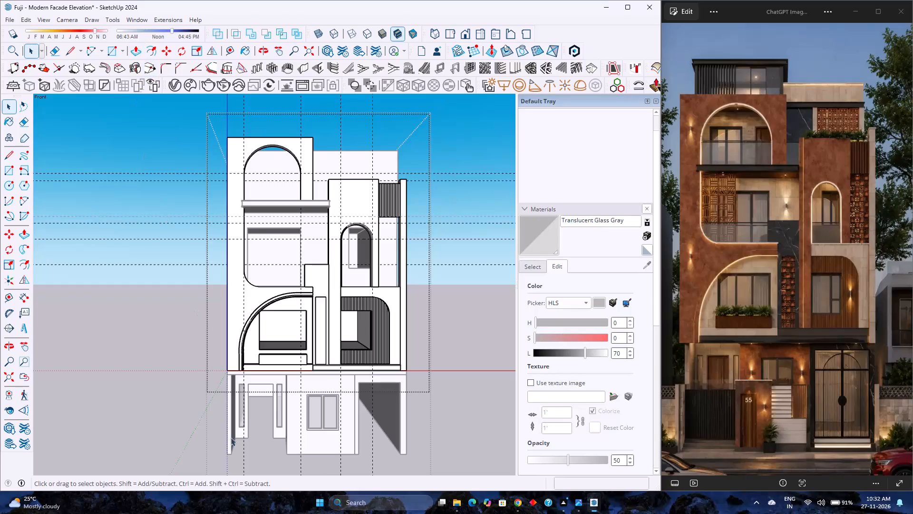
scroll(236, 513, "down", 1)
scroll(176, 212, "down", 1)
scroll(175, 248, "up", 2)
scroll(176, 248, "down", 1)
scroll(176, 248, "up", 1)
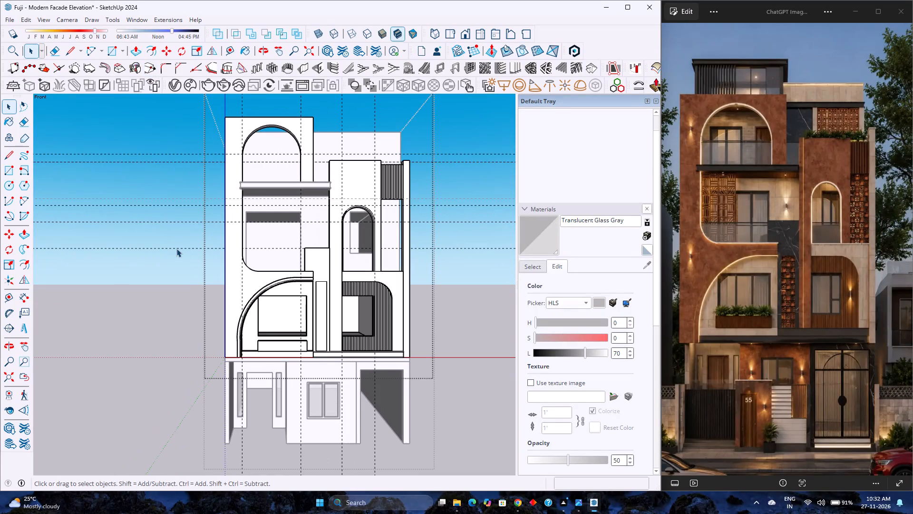
Open 3D Warehouse and look through the "Glass door" model results for a door suited to the facade.
left_click(130, 20)
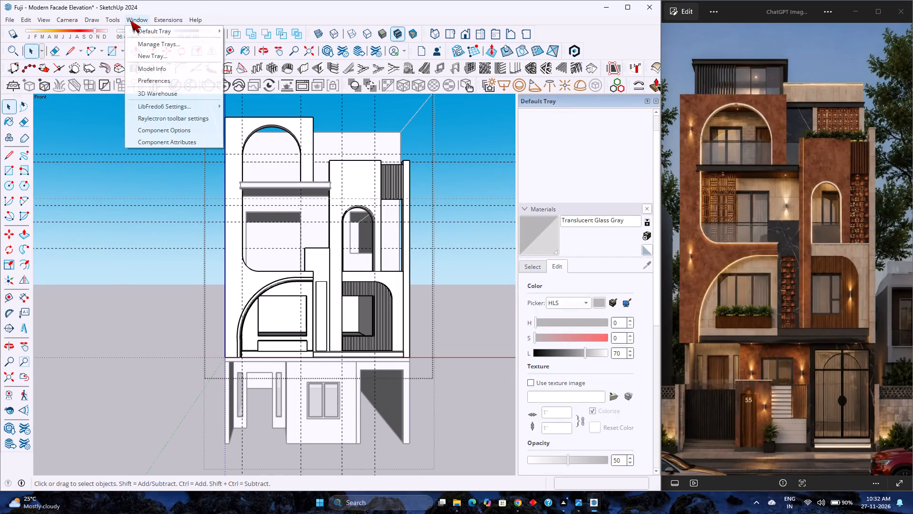
left_click(150, 90)
scroll(150, 90, "down", 1)
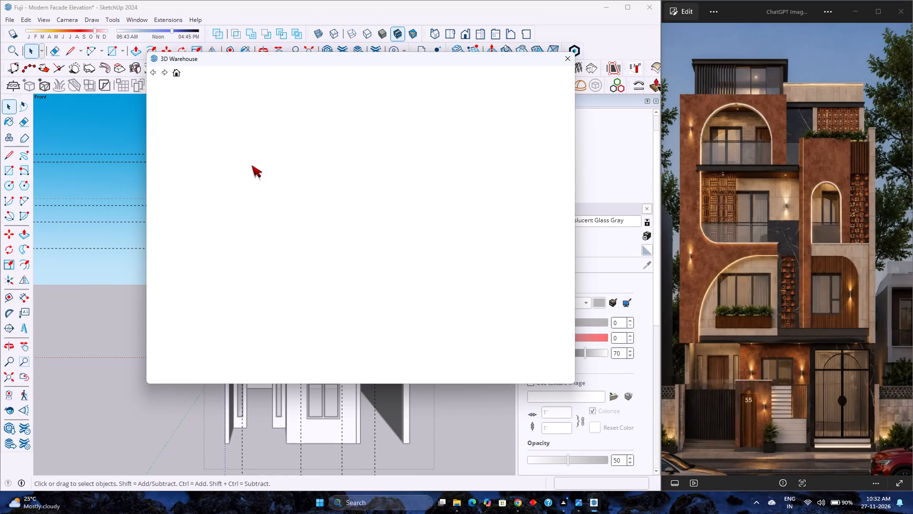
scroll(0, 0, "up", 1)
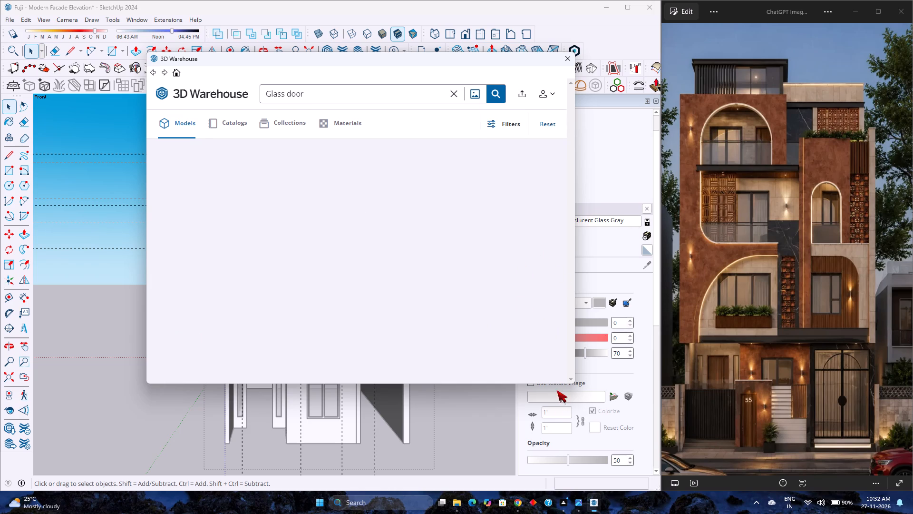
scroll(489, 286, "down", 1)
scroll(487, 285, "up", 1)
scroll(490, 282, "down", 3)
scroll(483, 286, "up", 4)
scroll(487, 283, "down", 3)
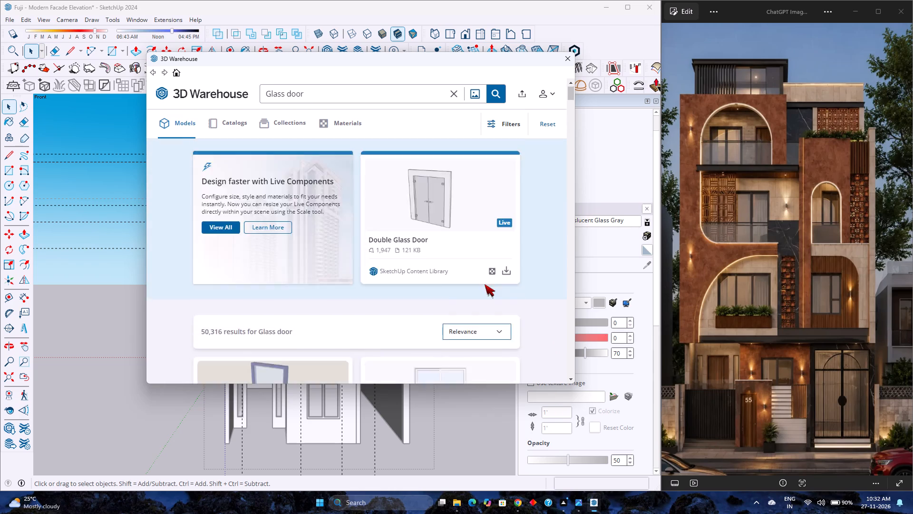
scroll(485, 284, "up", 2)
scroll(489, 282, "down", 2)
scroll(485, 284, "up", 2)
scroll(488, 283, "down", 2)
scroll(482, 286, "up", 2)
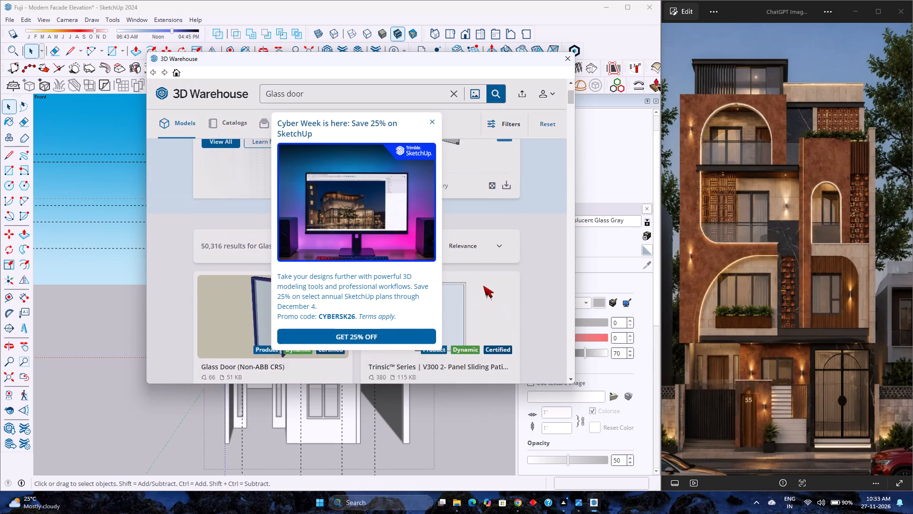
scroll(483, 286, "down", 2)
scroll(483, 285, "up", 2)
scroll(487, 282, "down", 2)
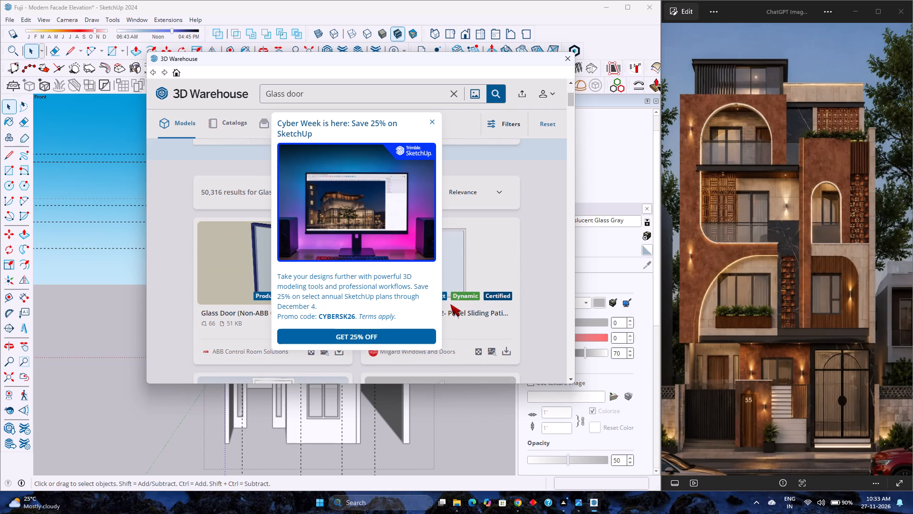
scroll(450, 304, "up", 2)
scroll(456, 303, "down", 4)
scroll(450, 308, "up", 3)
scroll(457, 306, "down", 1)
scroll(457, 308, "up", 2)
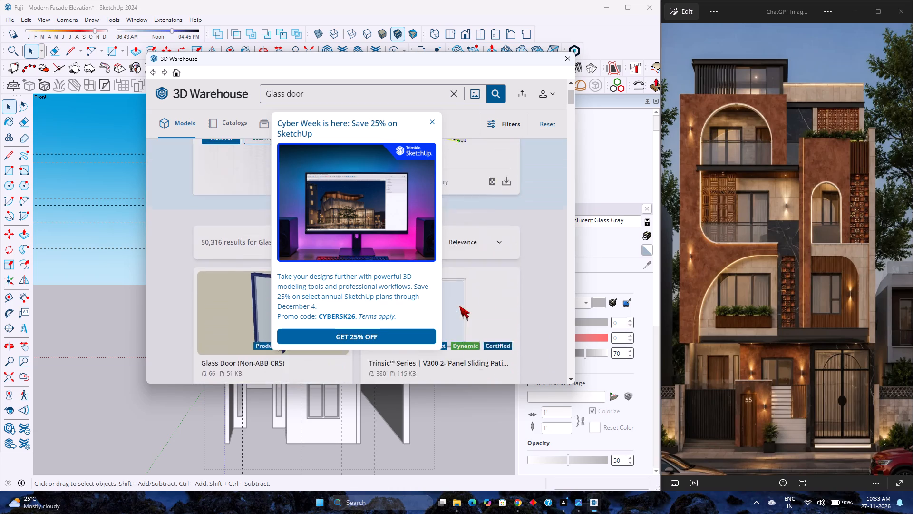
scroll(459, 306, "down", 2)
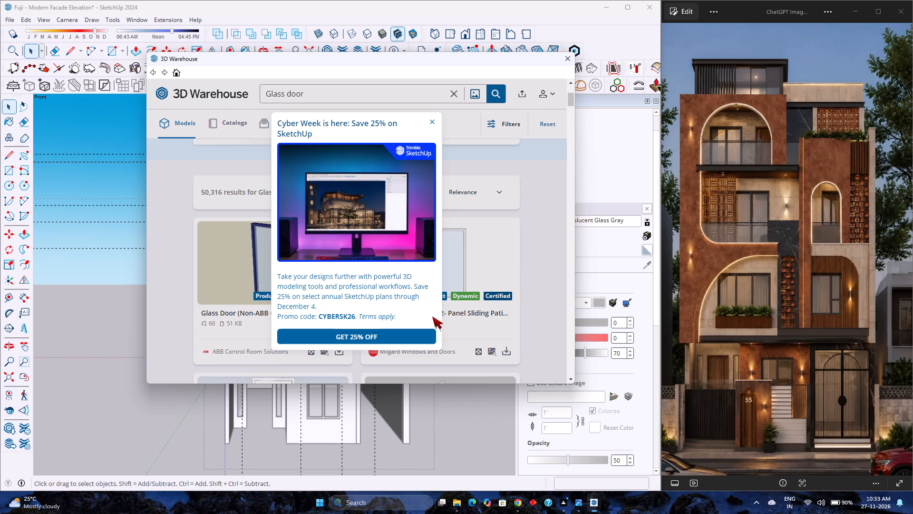
scroll(428, 317, "down", 1)
scroll(452, 306, "up", 2)
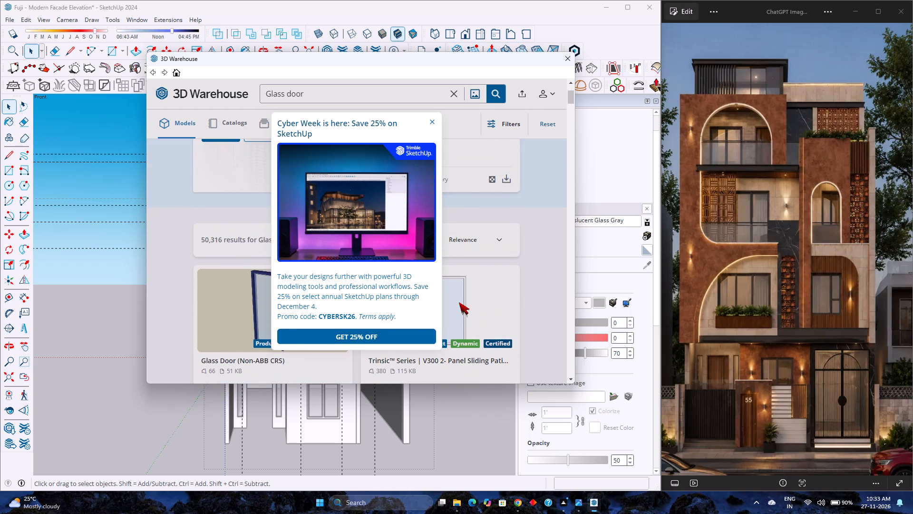
scroll(459, 302, "down", 3)
scroll(450, 309, "up", 4)
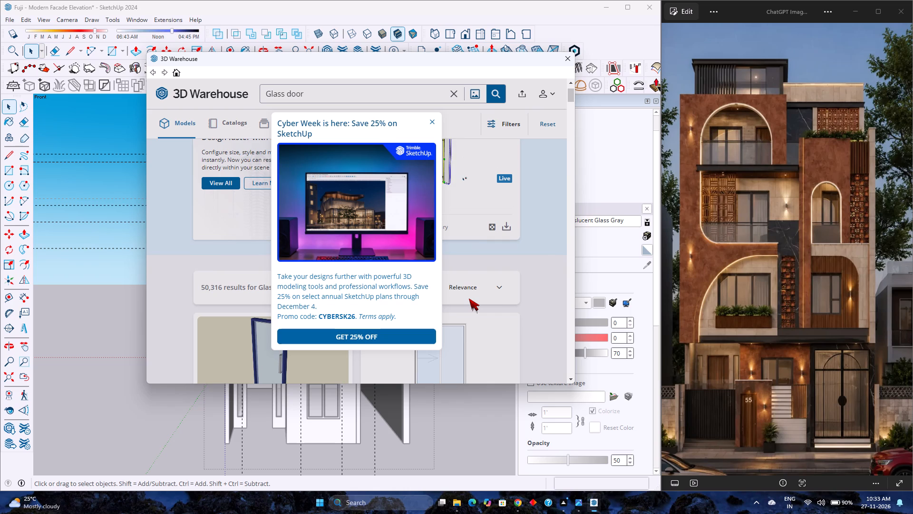
scroll(464, 303, "down", 3)
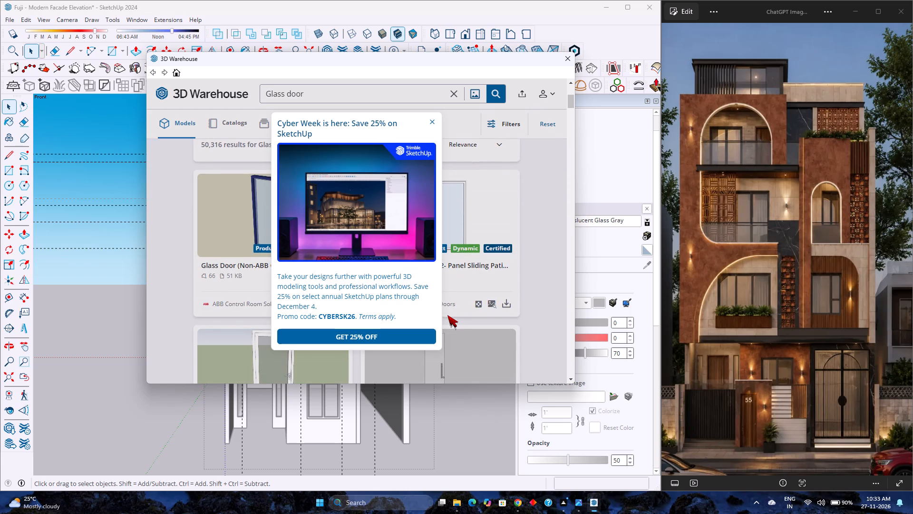
scroll(452, 315, "down", 4)
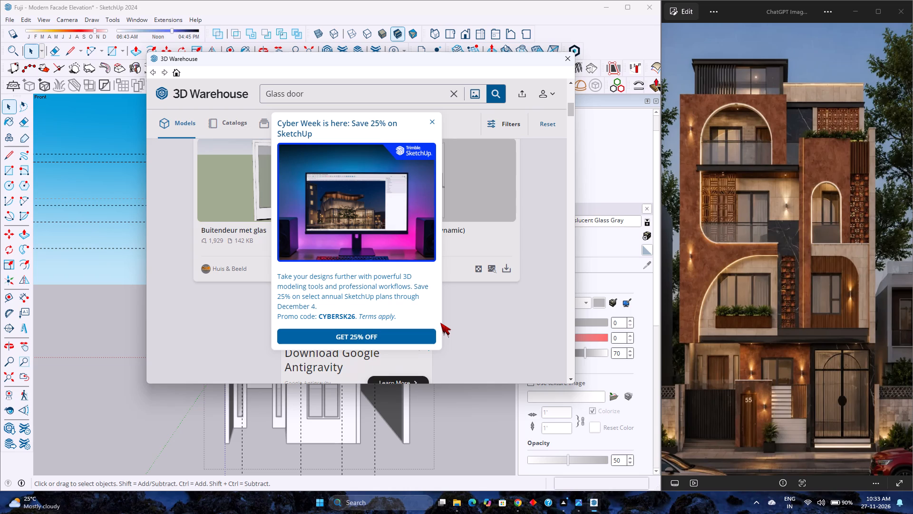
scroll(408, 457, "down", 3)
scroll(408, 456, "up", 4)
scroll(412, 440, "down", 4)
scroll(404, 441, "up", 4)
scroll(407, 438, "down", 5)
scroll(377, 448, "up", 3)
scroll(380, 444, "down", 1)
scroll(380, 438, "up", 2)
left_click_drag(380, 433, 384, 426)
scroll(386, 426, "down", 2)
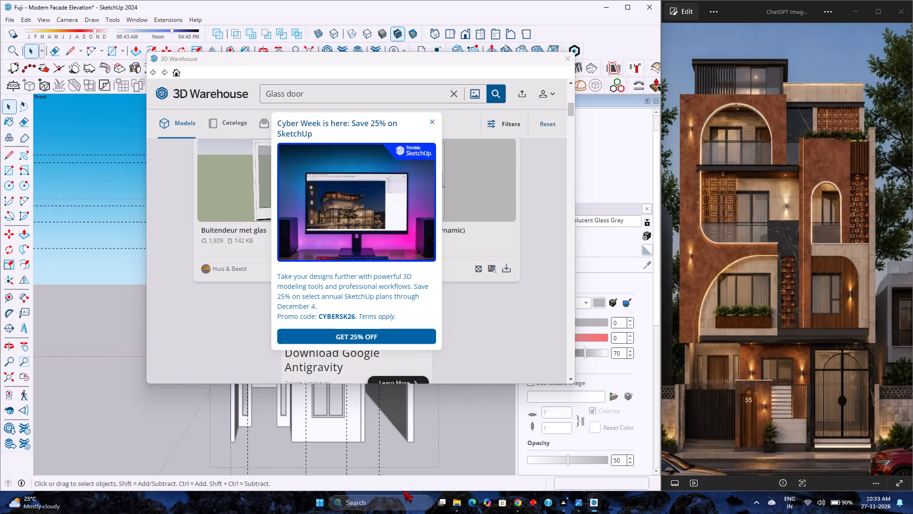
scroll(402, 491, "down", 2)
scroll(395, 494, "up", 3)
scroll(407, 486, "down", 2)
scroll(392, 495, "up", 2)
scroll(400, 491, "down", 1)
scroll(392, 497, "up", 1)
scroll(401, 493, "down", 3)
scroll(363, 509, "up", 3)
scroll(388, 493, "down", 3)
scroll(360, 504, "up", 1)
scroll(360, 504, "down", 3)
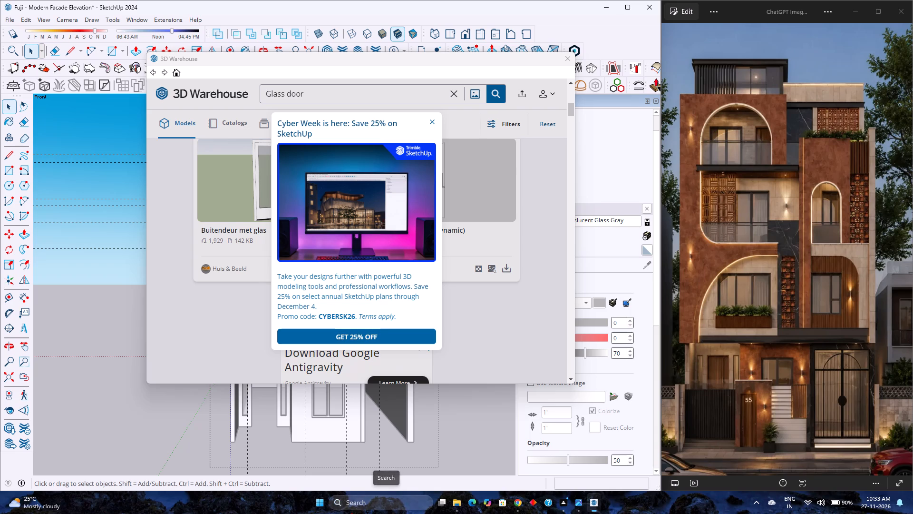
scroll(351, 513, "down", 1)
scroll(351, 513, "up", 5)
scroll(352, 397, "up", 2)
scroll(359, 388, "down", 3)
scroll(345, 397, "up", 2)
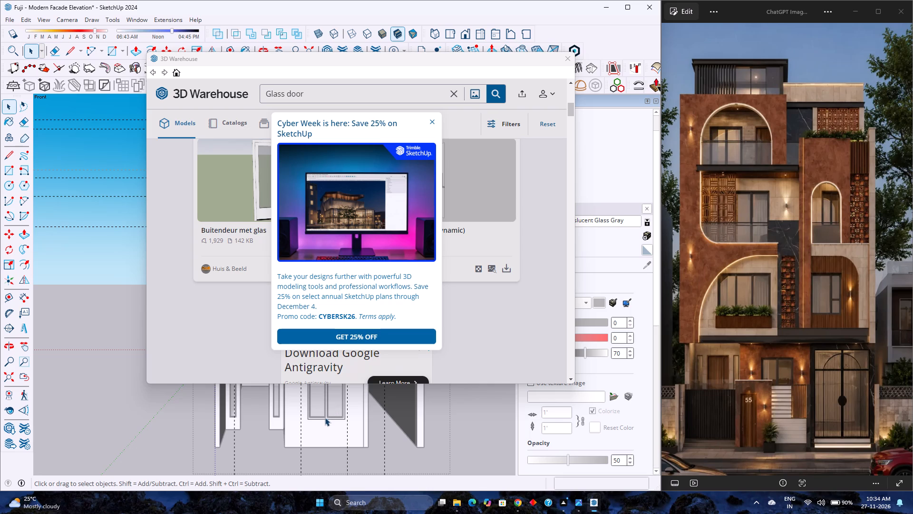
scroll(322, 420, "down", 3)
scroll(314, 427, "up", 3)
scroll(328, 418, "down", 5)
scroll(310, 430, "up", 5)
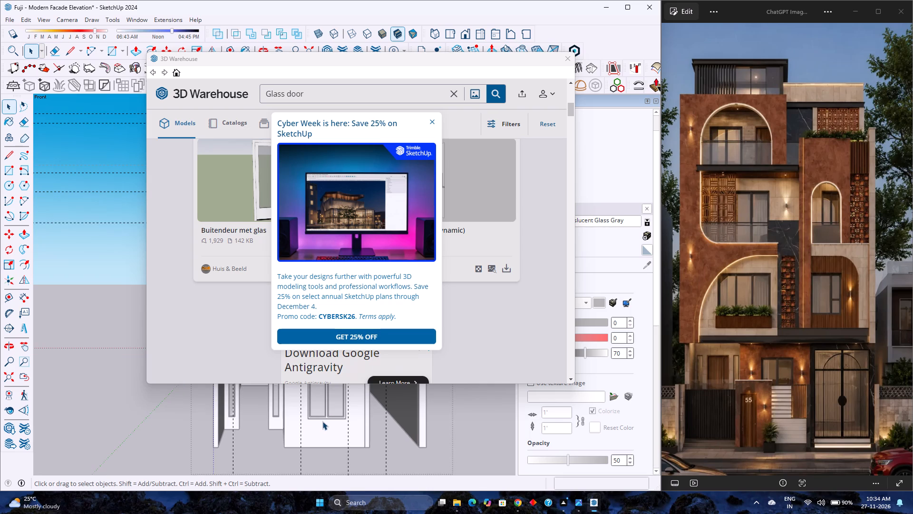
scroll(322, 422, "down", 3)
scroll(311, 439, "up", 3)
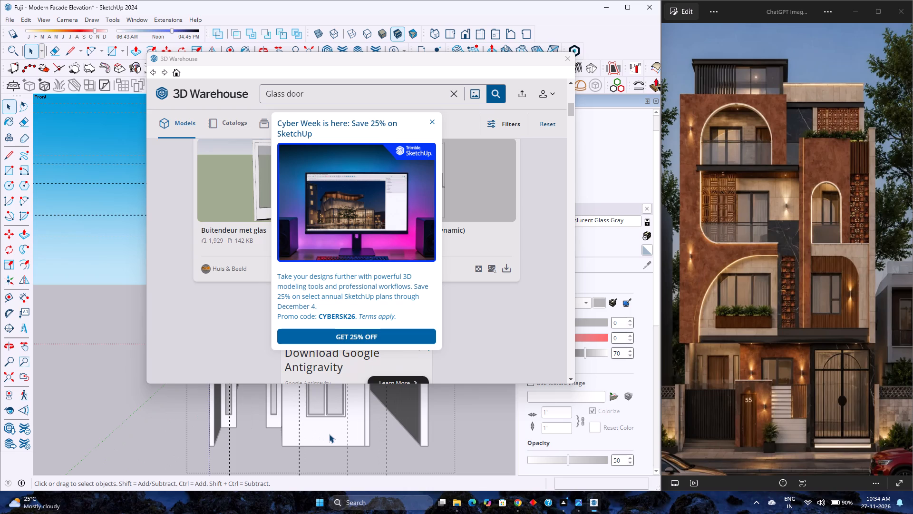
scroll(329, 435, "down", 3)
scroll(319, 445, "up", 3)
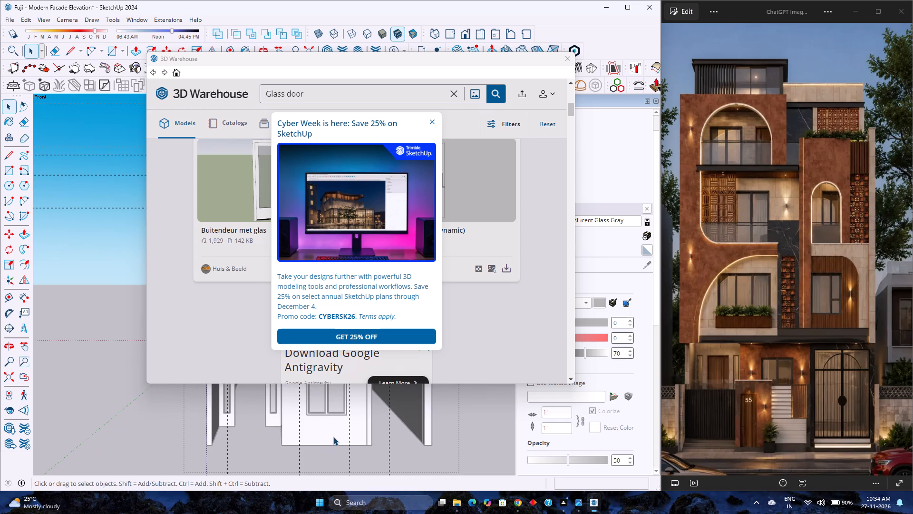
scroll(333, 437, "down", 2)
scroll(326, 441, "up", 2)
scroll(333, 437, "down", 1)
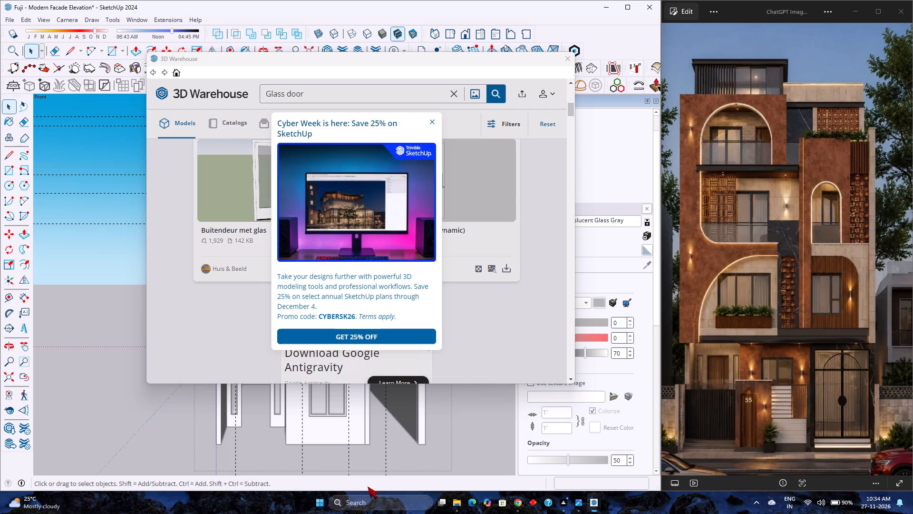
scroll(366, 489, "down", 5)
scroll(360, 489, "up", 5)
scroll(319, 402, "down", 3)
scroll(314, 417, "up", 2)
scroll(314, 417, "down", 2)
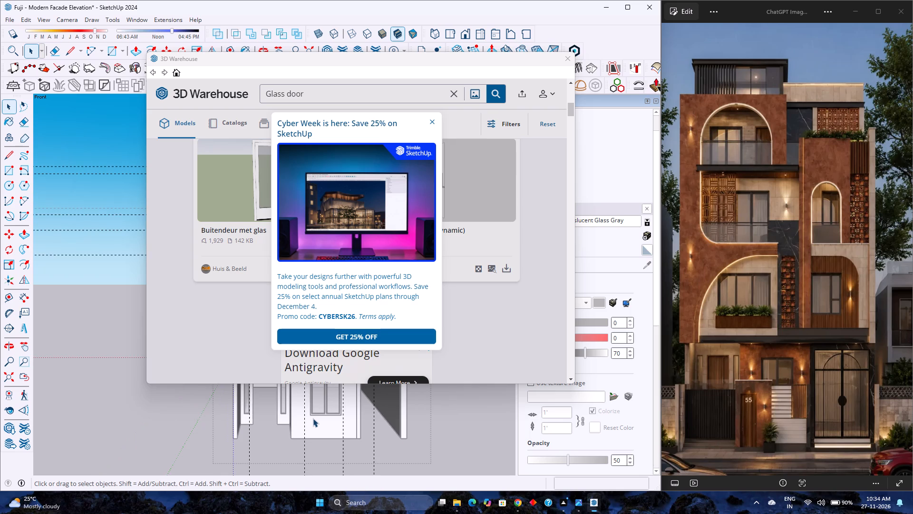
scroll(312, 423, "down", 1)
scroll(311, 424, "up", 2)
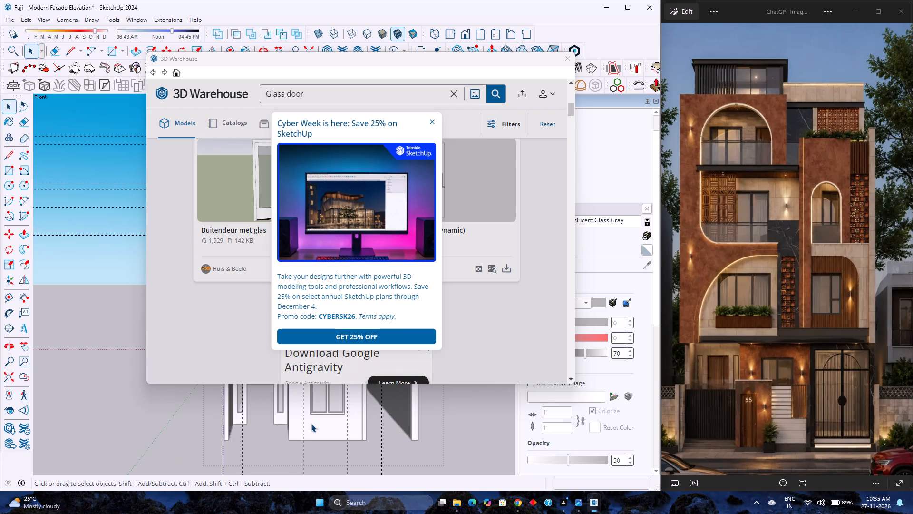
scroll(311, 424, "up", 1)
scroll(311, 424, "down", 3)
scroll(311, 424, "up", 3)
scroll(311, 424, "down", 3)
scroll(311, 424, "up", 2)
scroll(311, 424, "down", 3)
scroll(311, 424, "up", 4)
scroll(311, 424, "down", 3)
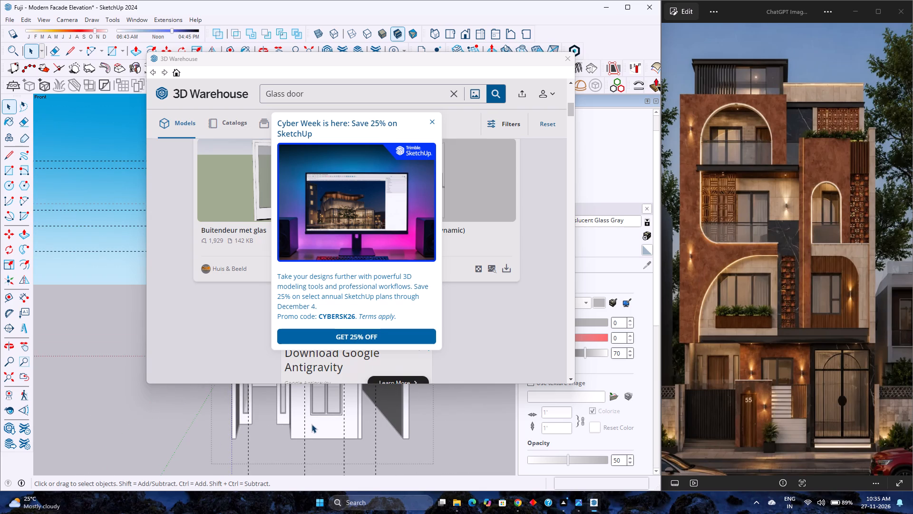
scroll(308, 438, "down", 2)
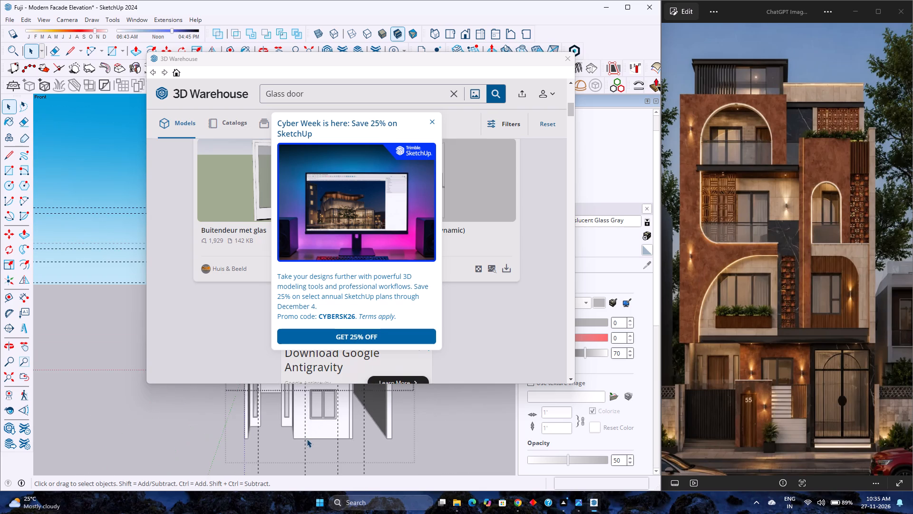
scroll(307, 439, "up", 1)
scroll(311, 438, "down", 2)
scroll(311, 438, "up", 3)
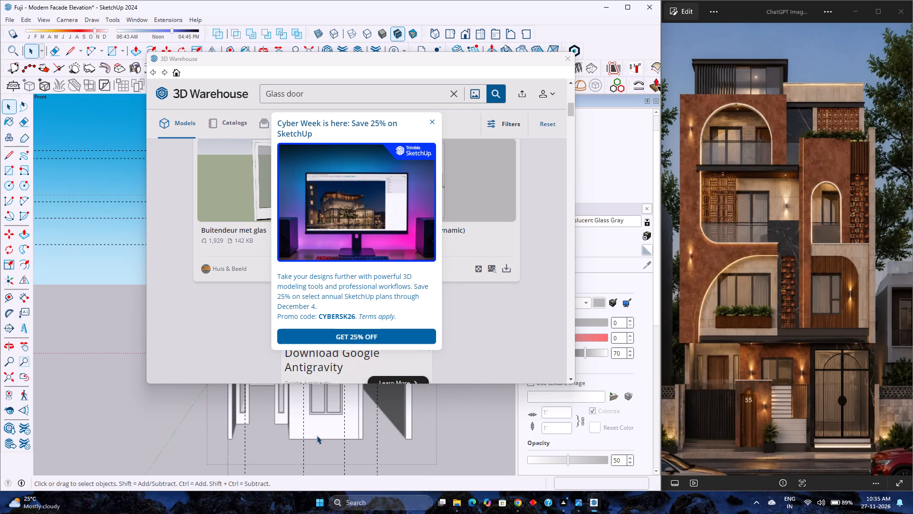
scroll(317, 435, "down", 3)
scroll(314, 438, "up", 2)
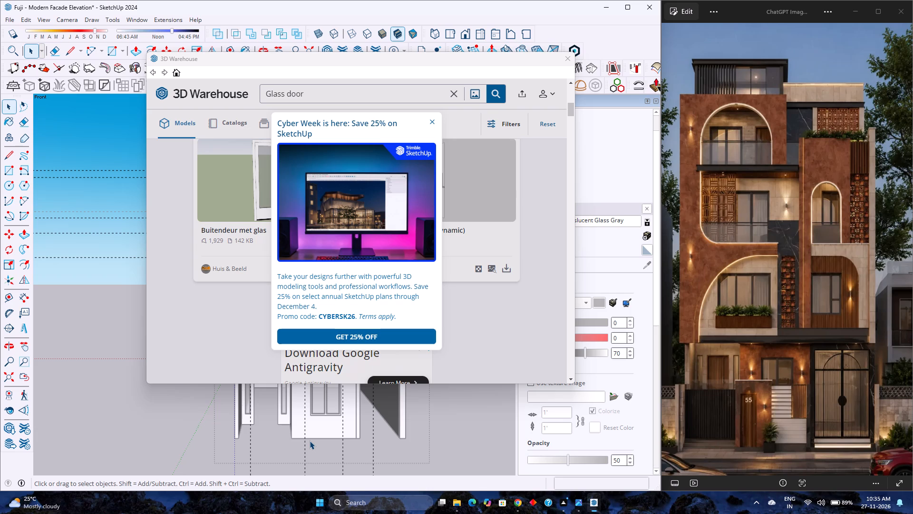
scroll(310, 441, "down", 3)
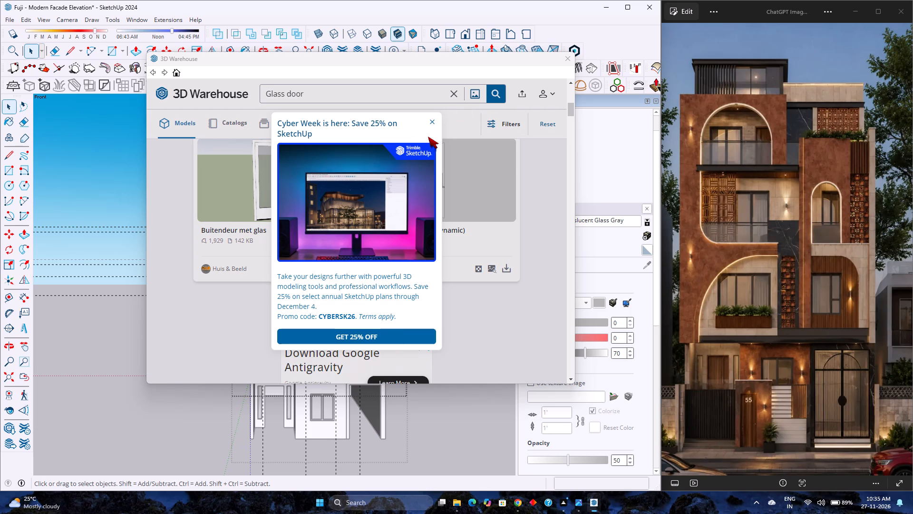
Dismiss the Cyber Week offer and look through further "Glass door" models in 3D Warehouse.
left_click(429, 122)
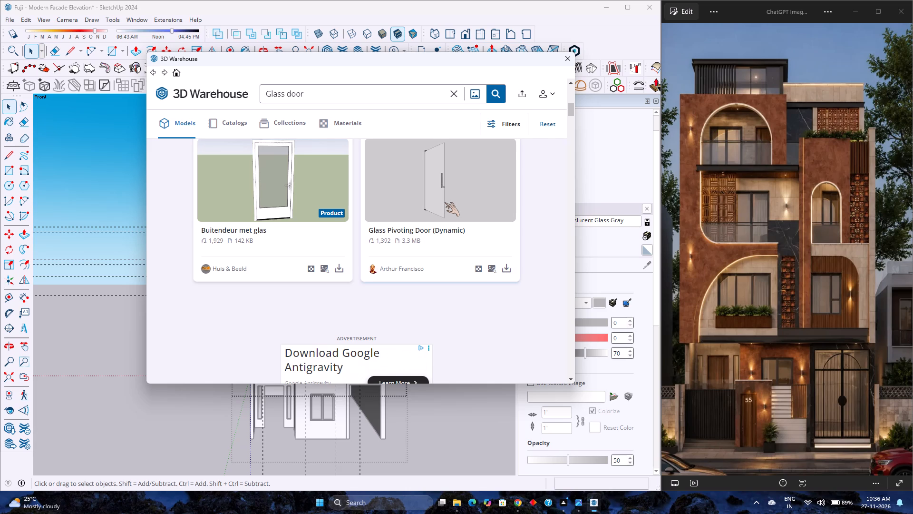
scroll(392, 237, "down", 5)
scroll(388, 241, "up", 2)
scroll(388, 241, "down", 6)
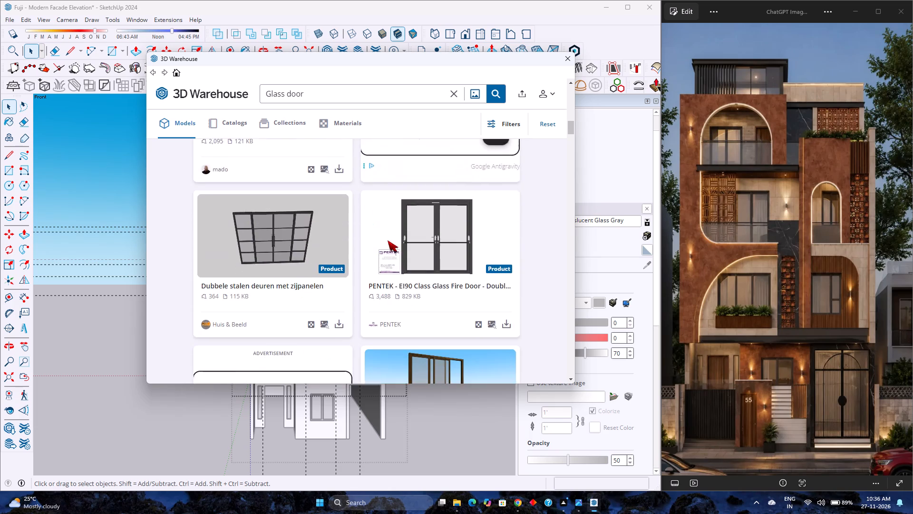
scroll(388, 240, "down", 2)
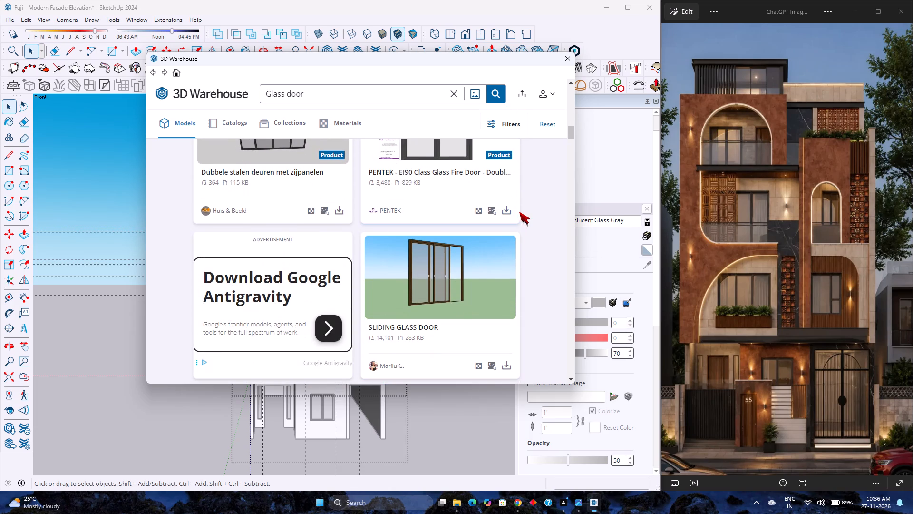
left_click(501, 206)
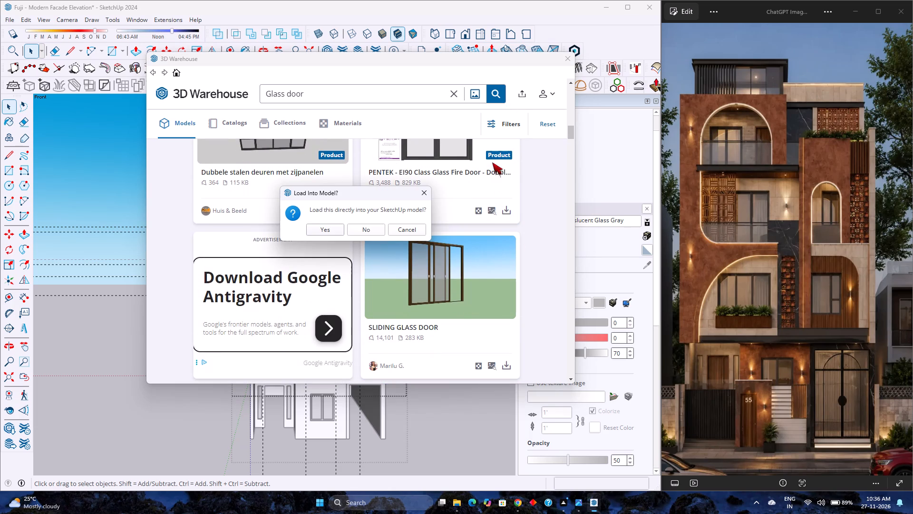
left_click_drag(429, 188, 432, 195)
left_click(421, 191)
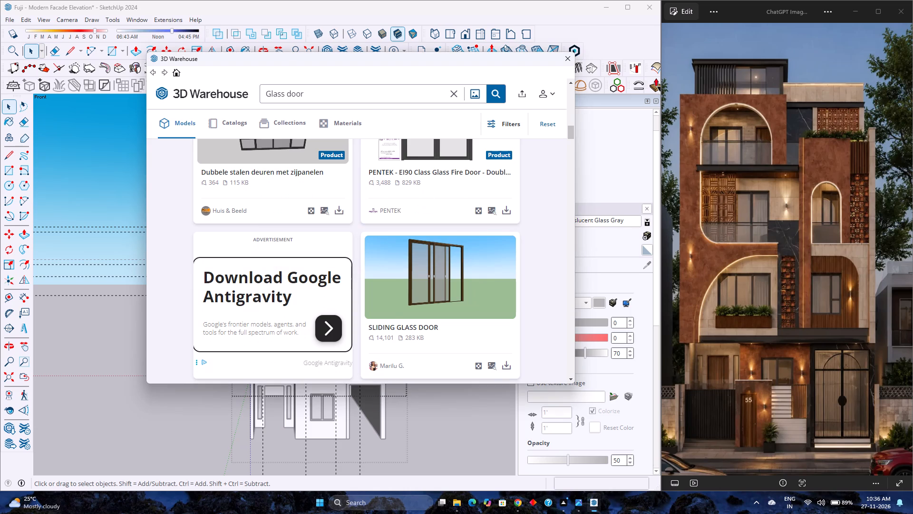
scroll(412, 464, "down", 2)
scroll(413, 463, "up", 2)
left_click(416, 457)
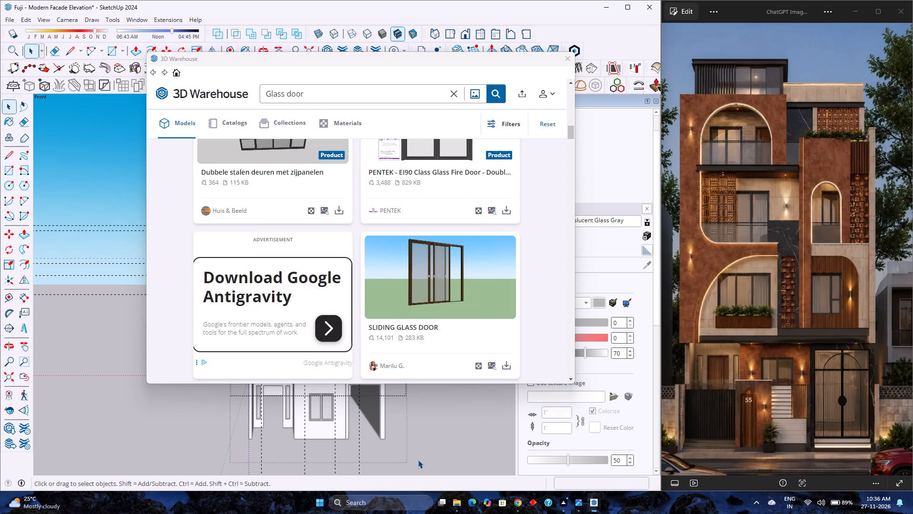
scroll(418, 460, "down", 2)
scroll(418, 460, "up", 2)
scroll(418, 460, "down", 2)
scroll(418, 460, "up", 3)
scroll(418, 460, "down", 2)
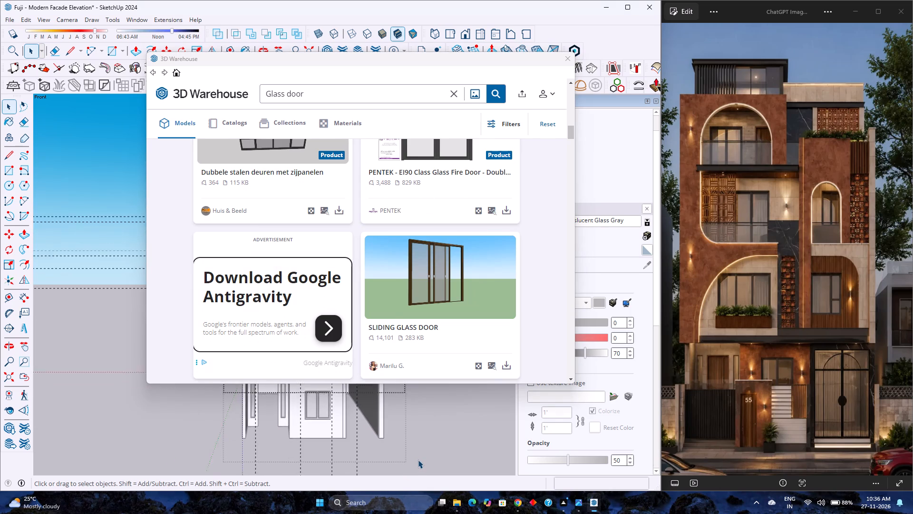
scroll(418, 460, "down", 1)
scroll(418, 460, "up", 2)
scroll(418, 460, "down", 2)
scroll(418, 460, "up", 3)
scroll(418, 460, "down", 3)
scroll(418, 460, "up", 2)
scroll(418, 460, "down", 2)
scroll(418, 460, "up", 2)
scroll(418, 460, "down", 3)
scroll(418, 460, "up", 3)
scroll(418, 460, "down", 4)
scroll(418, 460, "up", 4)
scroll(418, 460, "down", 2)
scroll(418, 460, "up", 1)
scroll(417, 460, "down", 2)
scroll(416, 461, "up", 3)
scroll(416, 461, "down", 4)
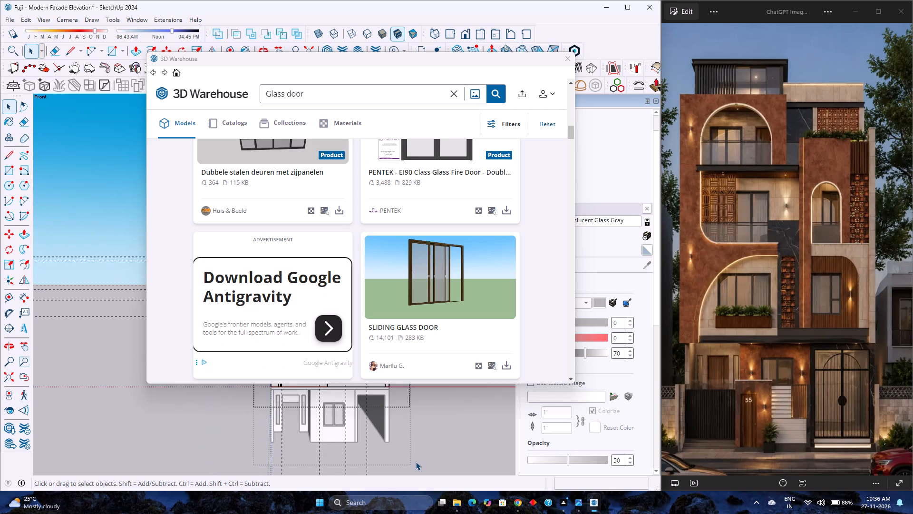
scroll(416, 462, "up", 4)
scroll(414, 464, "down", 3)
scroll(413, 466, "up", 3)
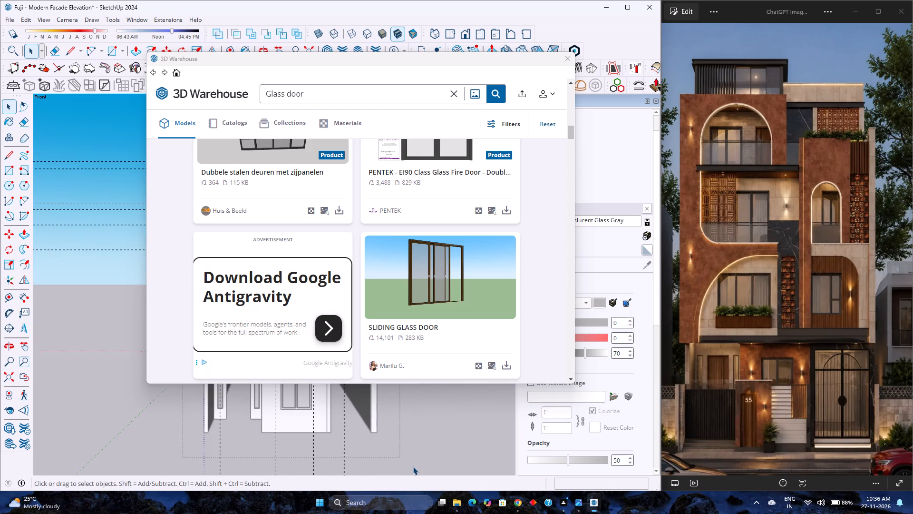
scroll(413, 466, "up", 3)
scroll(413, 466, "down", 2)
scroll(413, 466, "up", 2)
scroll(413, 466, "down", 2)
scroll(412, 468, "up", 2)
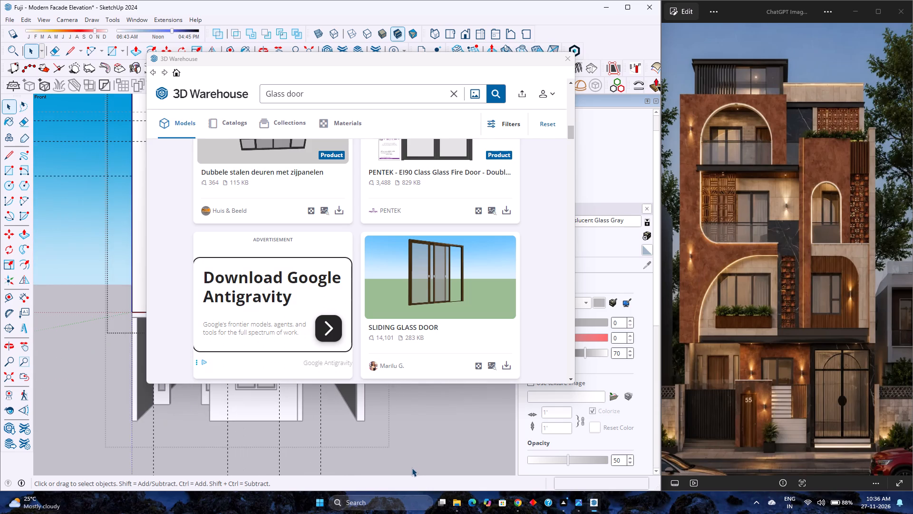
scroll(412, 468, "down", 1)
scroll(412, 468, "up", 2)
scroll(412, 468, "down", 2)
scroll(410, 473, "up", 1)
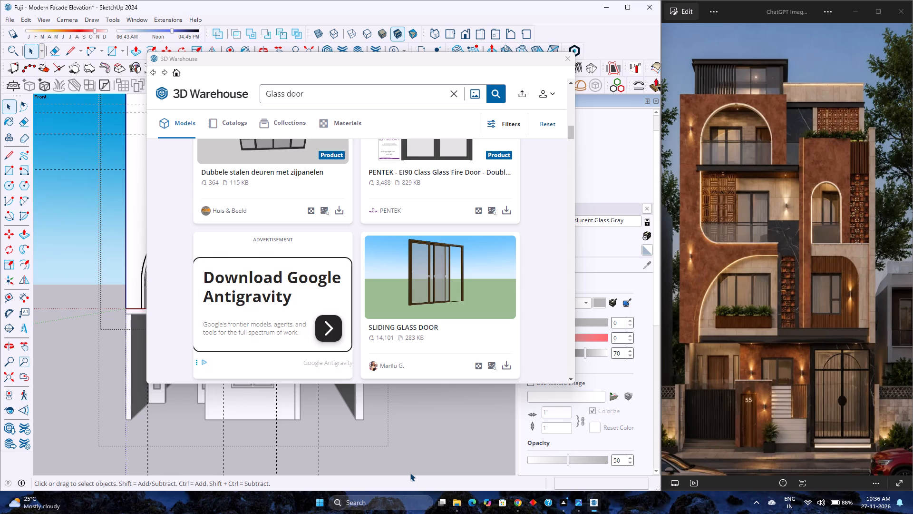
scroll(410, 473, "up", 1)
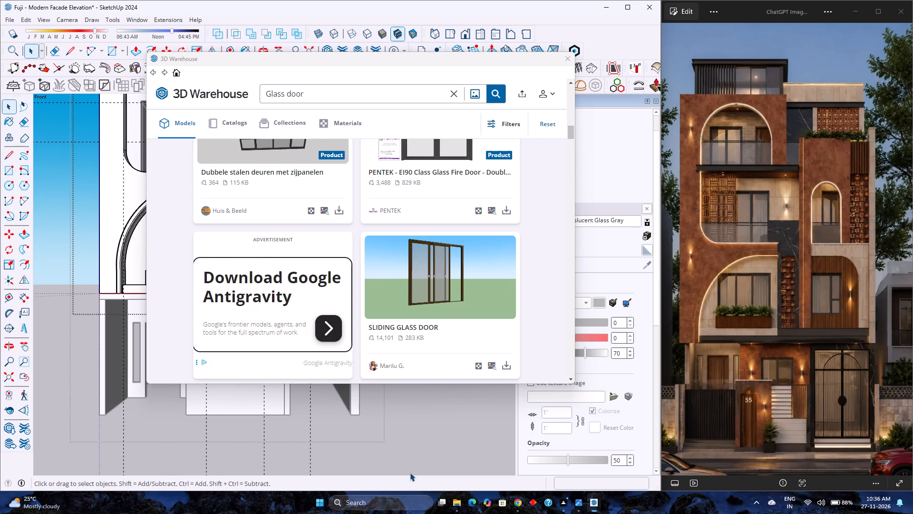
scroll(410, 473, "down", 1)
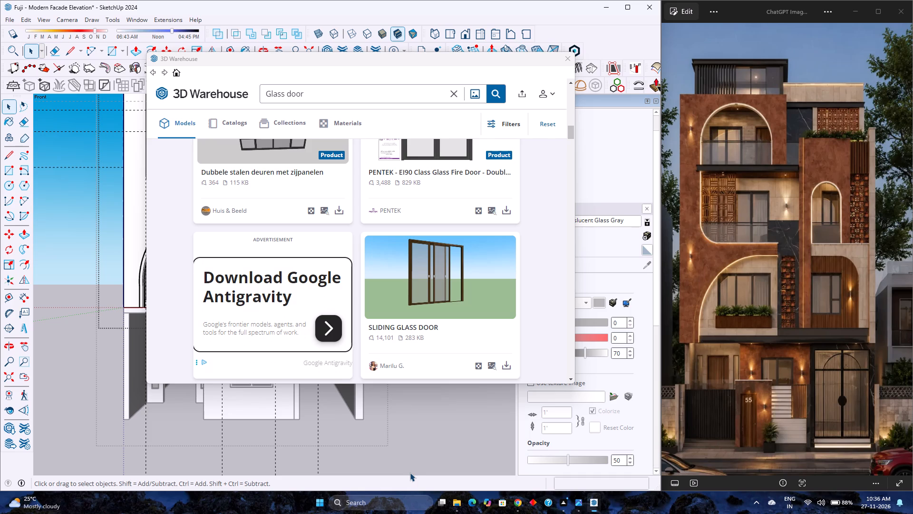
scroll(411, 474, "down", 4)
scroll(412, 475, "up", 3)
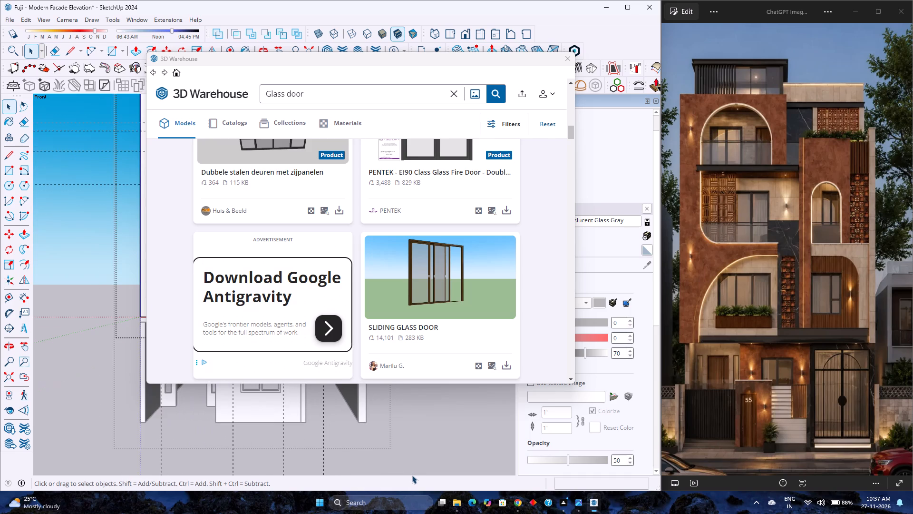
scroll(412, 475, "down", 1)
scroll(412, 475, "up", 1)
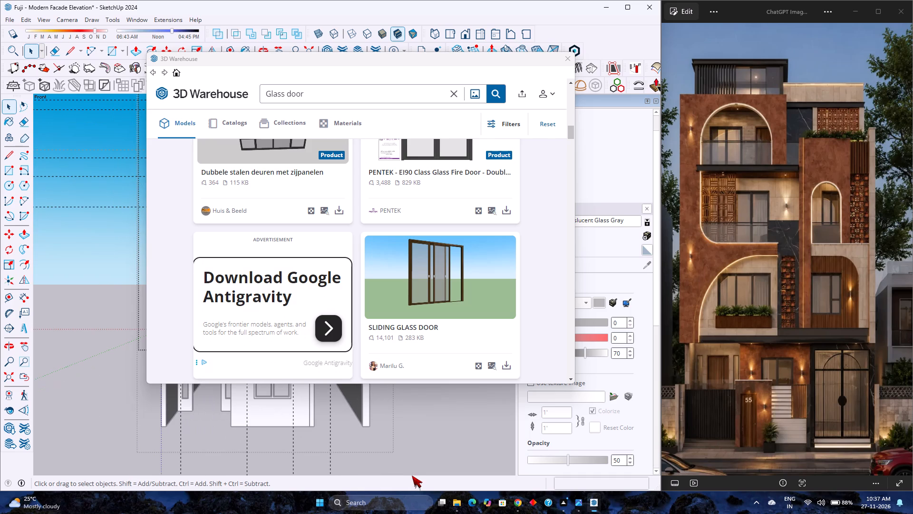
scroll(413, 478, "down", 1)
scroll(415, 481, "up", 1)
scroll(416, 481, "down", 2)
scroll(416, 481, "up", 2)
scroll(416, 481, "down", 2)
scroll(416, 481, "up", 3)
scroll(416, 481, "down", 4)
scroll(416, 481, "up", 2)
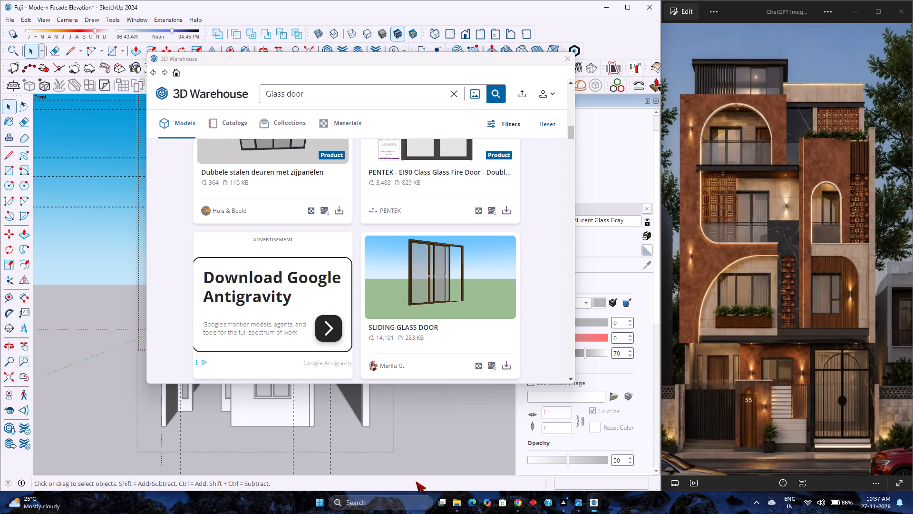
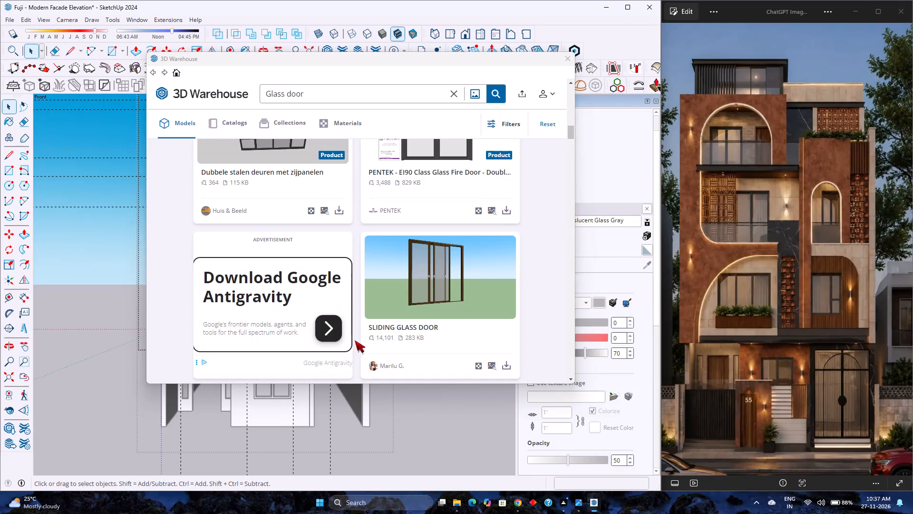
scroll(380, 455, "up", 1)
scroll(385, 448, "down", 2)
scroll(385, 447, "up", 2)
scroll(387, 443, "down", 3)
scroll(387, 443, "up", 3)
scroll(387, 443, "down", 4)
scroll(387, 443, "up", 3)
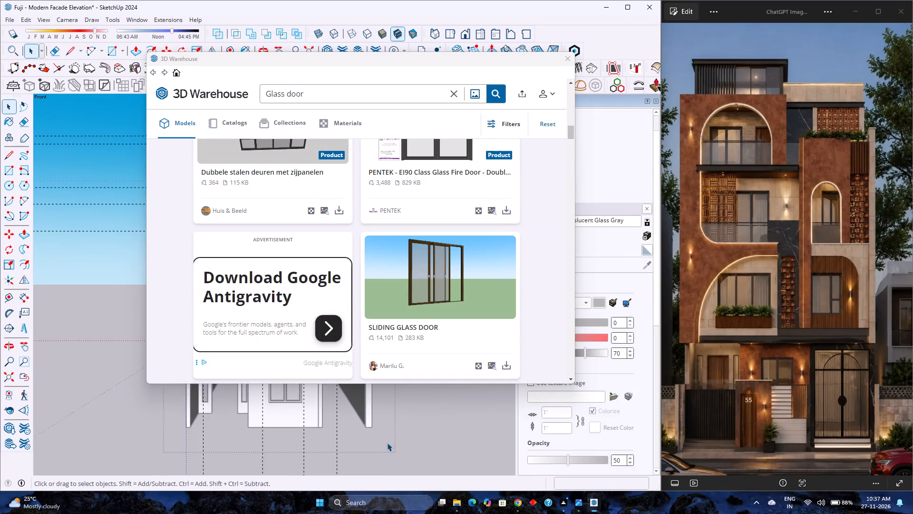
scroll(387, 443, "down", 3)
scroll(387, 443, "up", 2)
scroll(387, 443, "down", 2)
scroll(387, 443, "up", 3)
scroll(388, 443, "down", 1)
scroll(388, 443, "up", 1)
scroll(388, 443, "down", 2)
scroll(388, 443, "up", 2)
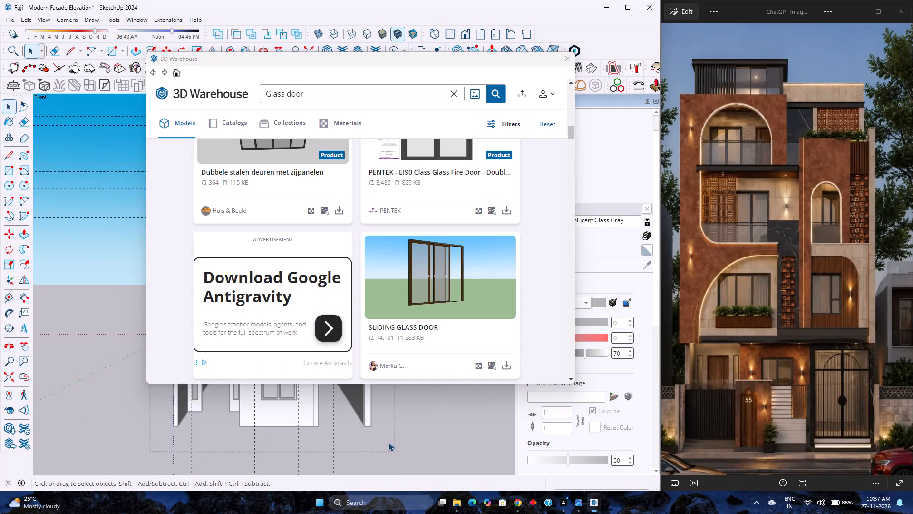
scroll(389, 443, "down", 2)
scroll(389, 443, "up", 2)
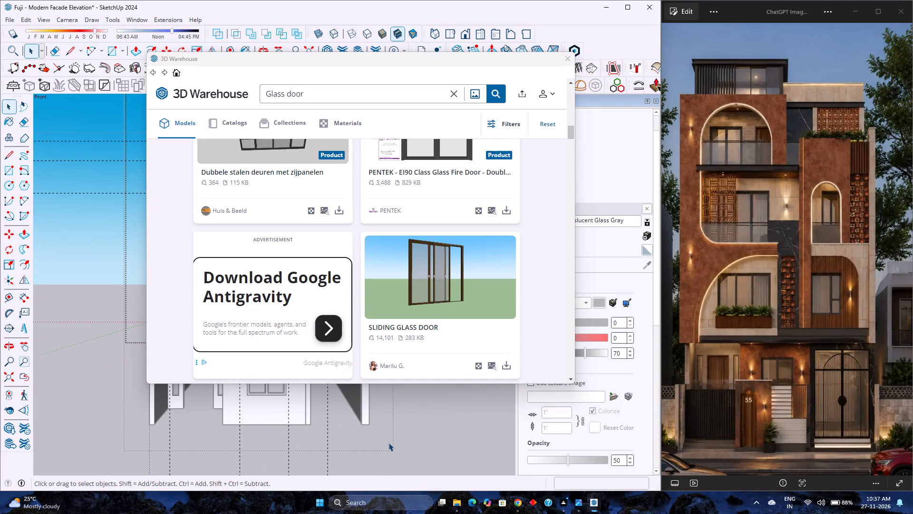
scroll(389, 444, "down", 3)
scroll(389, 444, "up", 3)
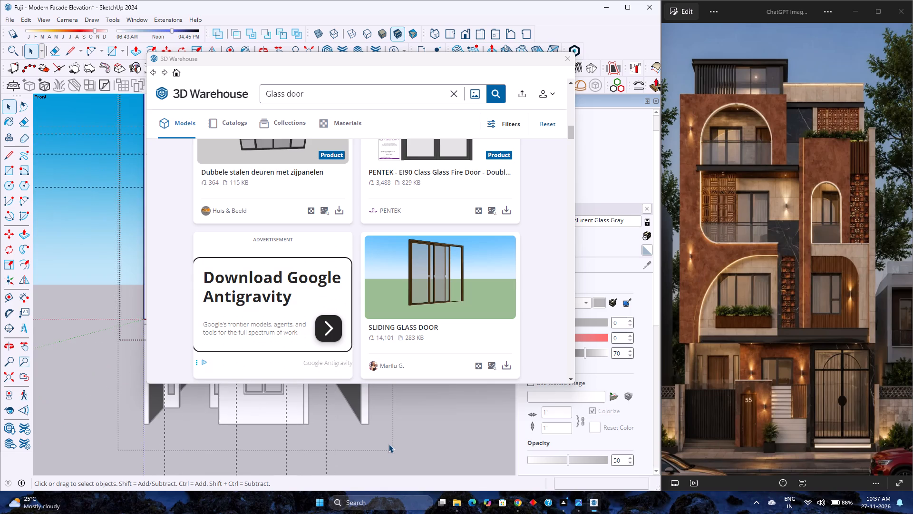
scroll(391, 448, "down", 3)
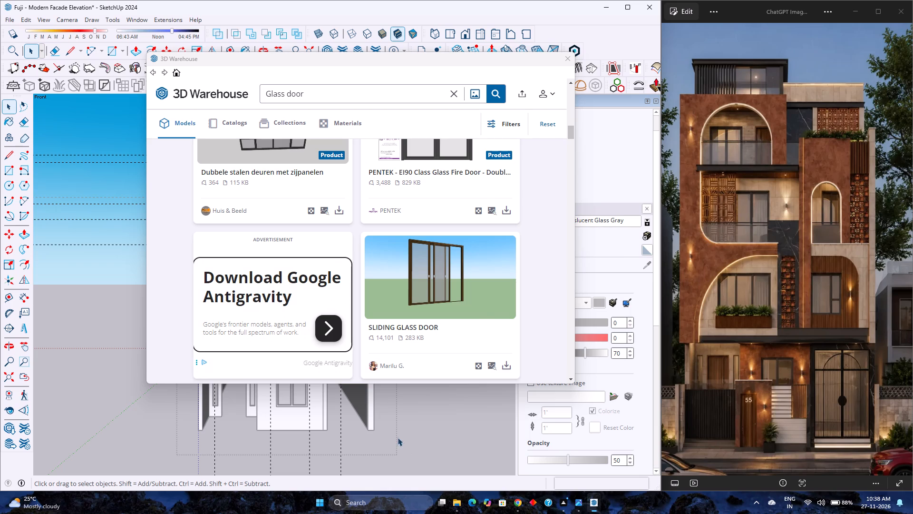
Look through the glass door models in the search results and close 3D Warehouse.
scroll(444, 293, "down", 4)
scroll(444, 293, "up", 3)
scroll(444, 293, "down", 3)
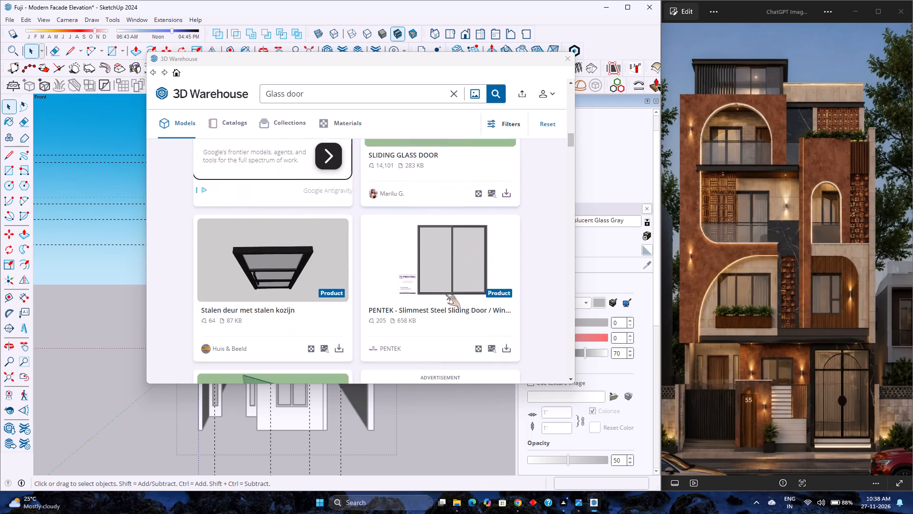
scroll(450, 297, "up", 3)
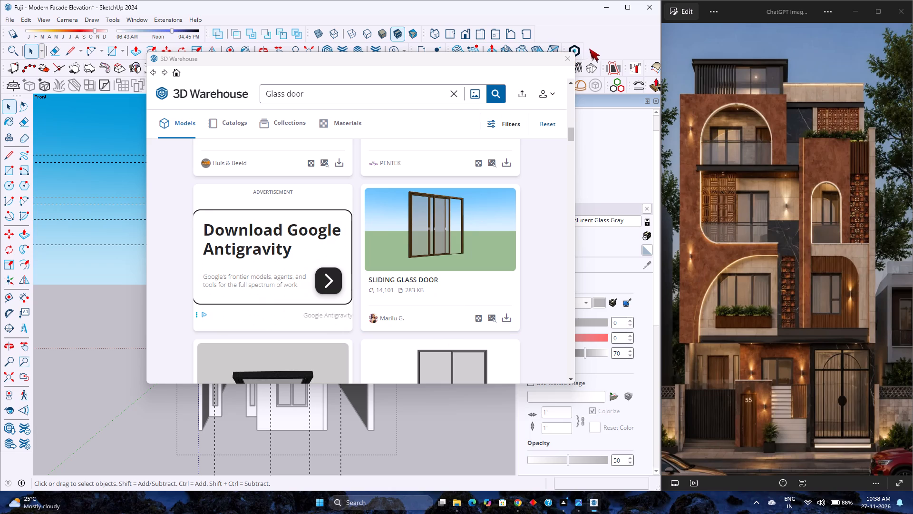
left_click(573, 62)
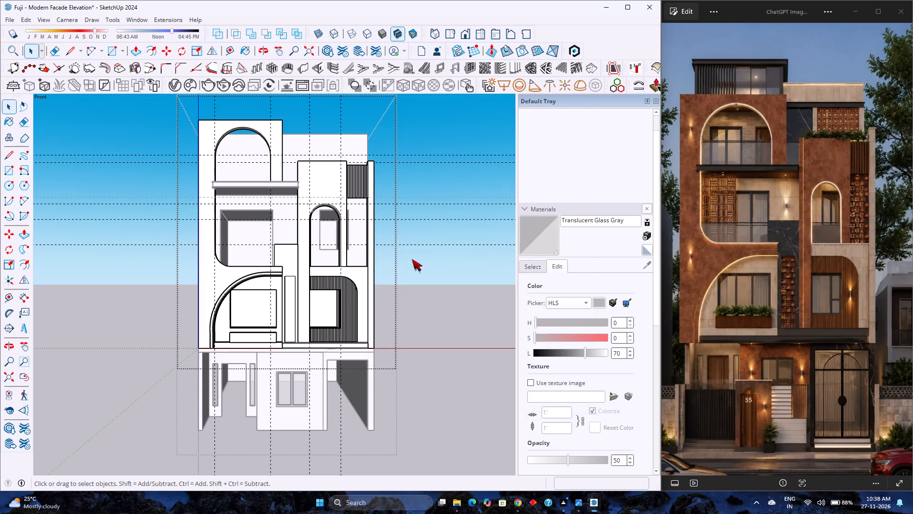
Examine the facade's upper-floor openings, arches and balcony recesses from a raised front angle.
scroll(321, 269, "down", 5)
scroll(323, 268, "up", 10)
middle_click(322, 265)
middle_click_drag(322, 269, 314, 323)
scroll(313, 323, "down", 4)
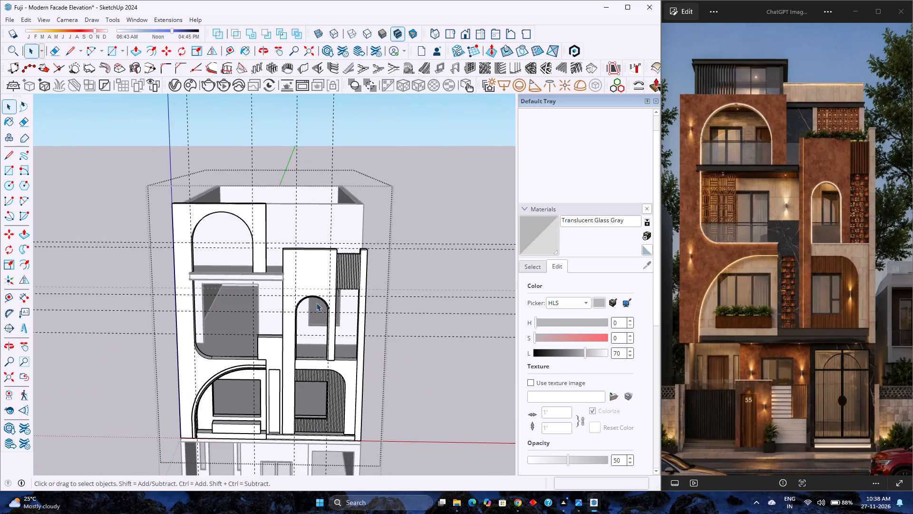
scroll(317, 299, "down", 4)
scroll(308, 329, "up", 8)
scroll(306, 329, "down", 4)
scroll(306, 328, "up", 4)
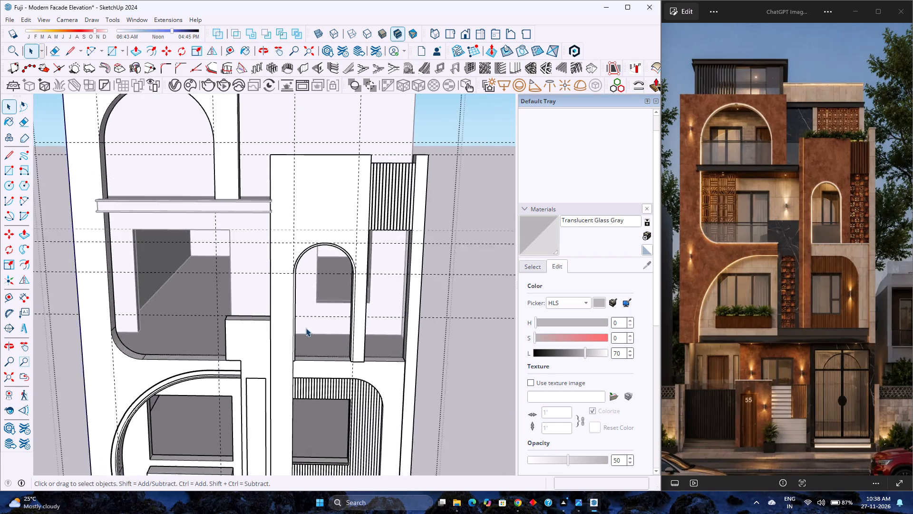
scroll(306, 328, "up", 1)
scroll(493, 352, "up", 1)
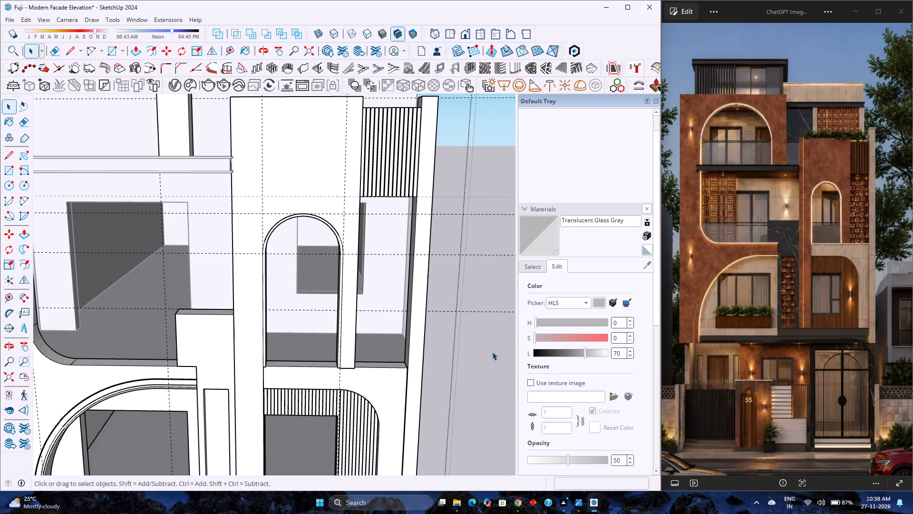
scroll(460, 339, "down", 7)
scroll(460, 346, "up", 3)
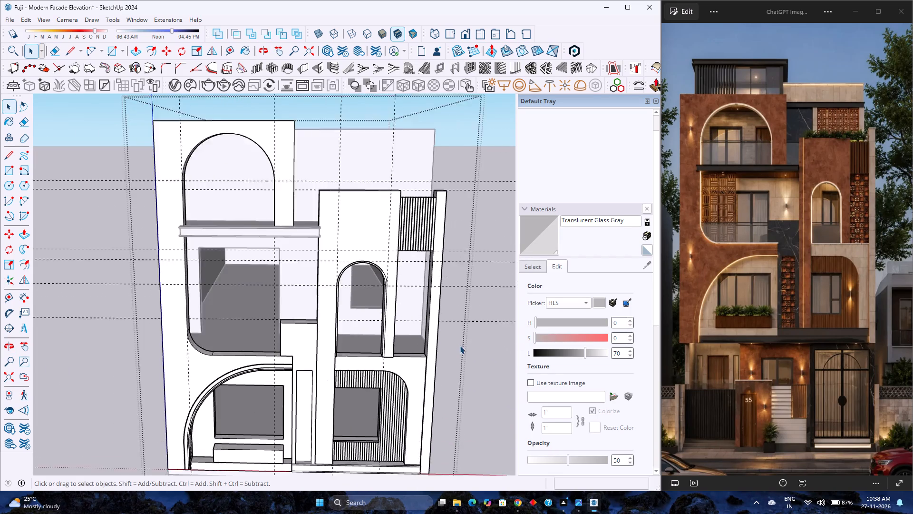
scroll(460, 346, "up", 1)
scroll(460, 346, "down", 4)
scroll(460, 346, "up", 3)
scroll(460, 346, "down", 4)
scroll(460, 346, "up", 4)
scroll(460, 346, "down", 4)
scroll(460, 346, "up", 3)
scroll(460, 346, "down", 4)
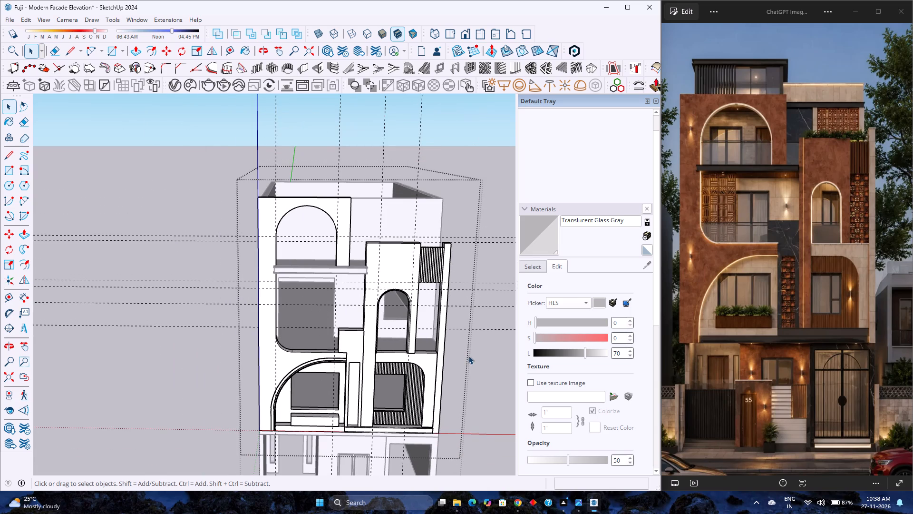
scroll(458, 356, "up", 4)
scroll(417, 360, "down", 2)
scroll(376, 332, "up", 4)
scroll(376, 332, "down", 6)
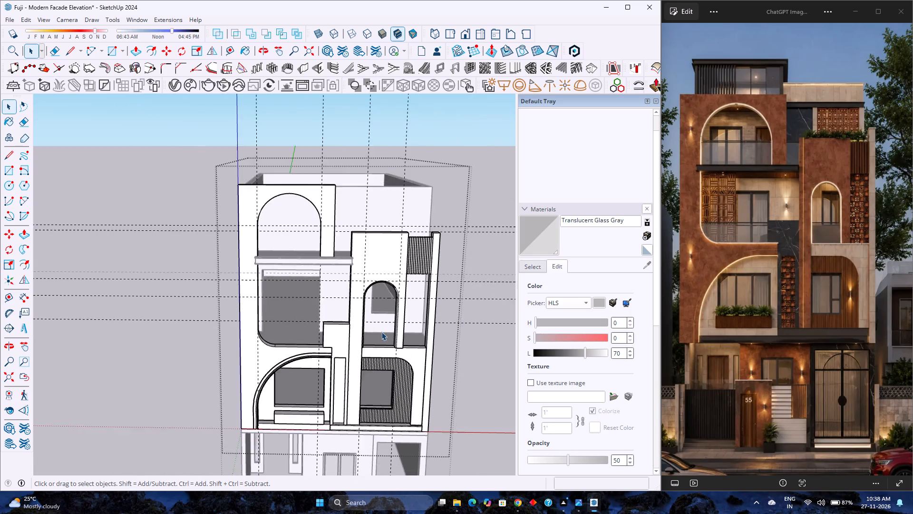
scroll(383, 332, "up", 5)
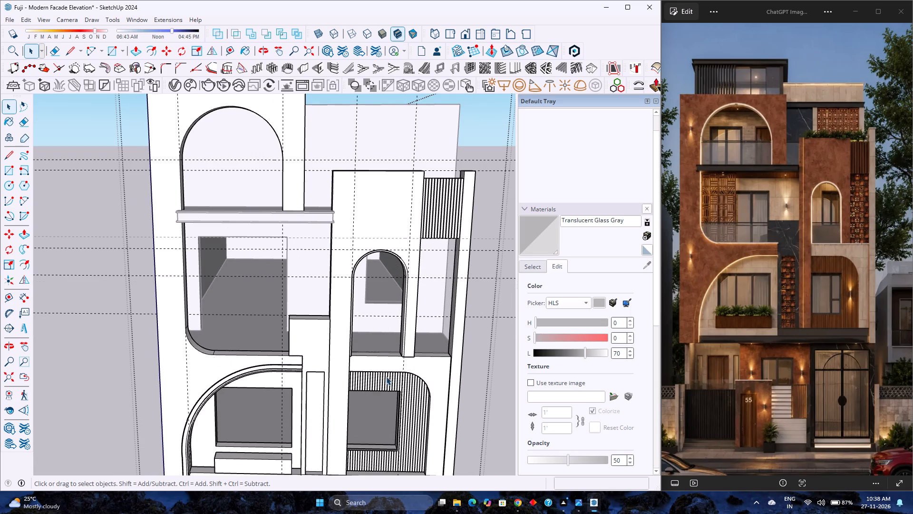
scroll(387, 376, "down", 3)
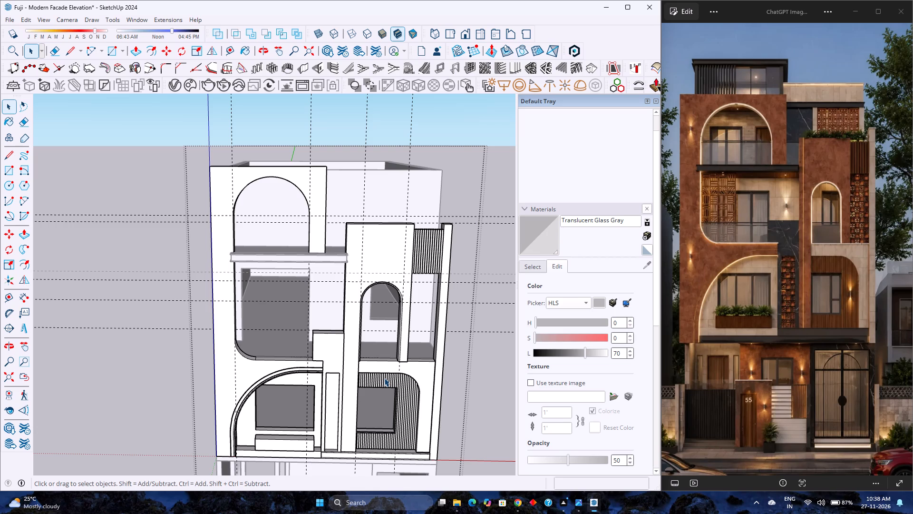
scroll(393, 384, "down", 5)
scroll(393, 384, "up", 4)
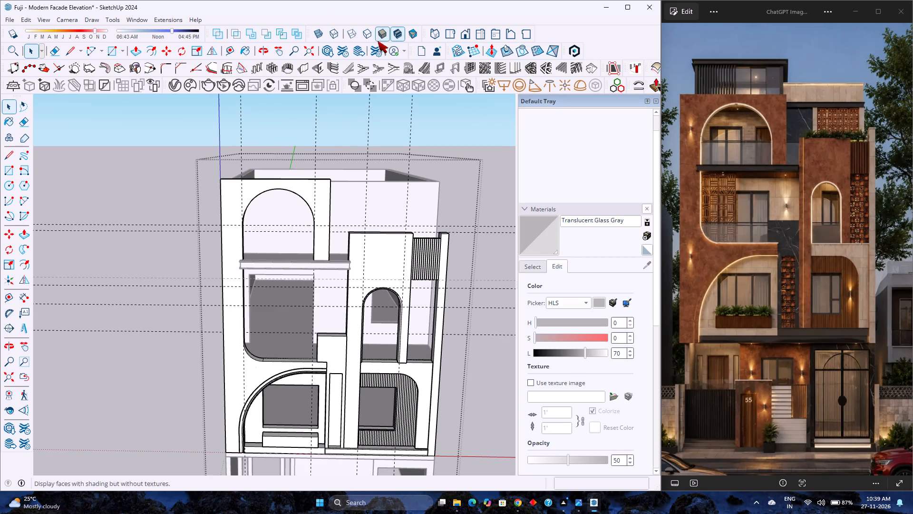
Return the model to the standard front view.
left_click(464, 36)
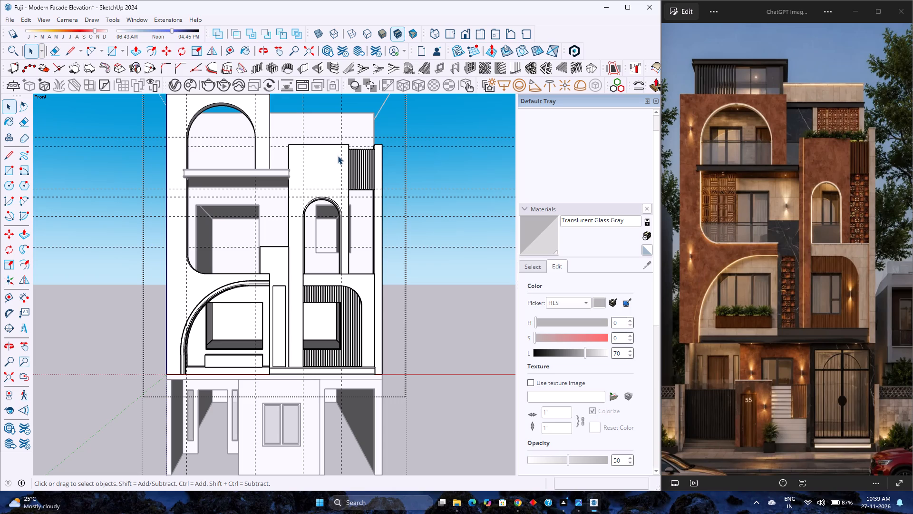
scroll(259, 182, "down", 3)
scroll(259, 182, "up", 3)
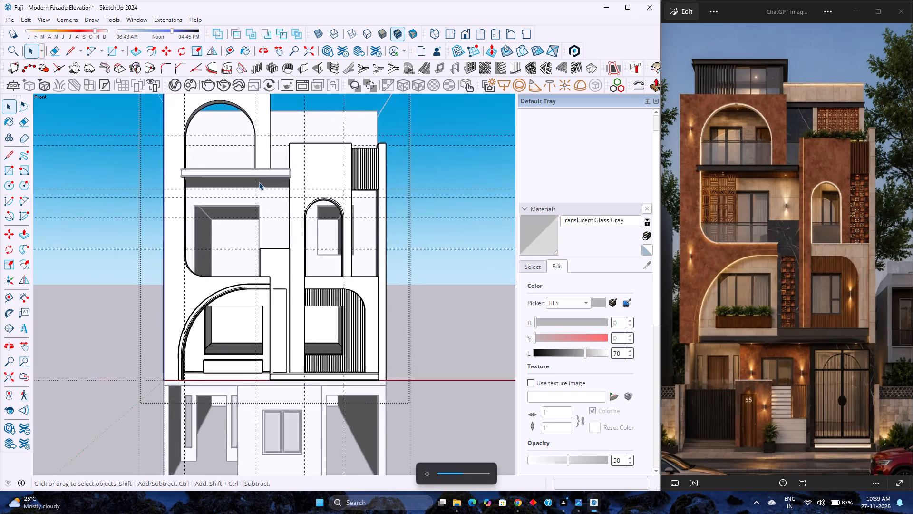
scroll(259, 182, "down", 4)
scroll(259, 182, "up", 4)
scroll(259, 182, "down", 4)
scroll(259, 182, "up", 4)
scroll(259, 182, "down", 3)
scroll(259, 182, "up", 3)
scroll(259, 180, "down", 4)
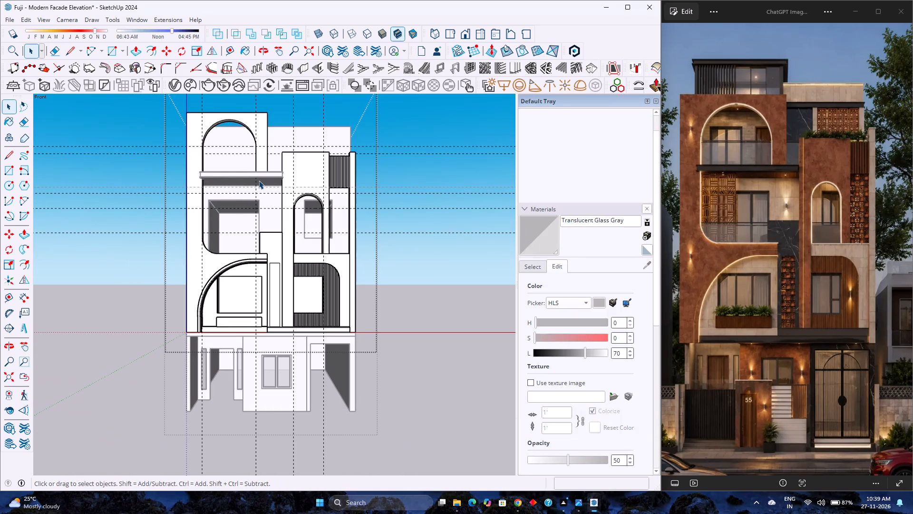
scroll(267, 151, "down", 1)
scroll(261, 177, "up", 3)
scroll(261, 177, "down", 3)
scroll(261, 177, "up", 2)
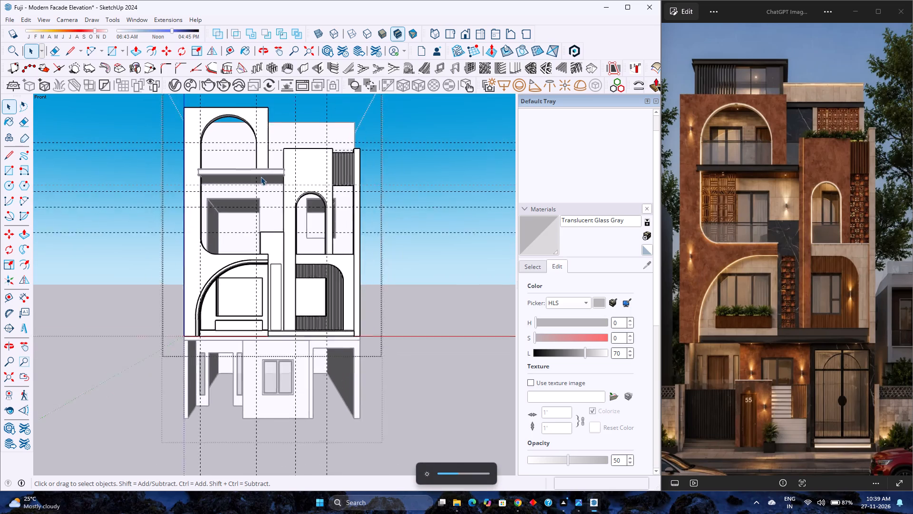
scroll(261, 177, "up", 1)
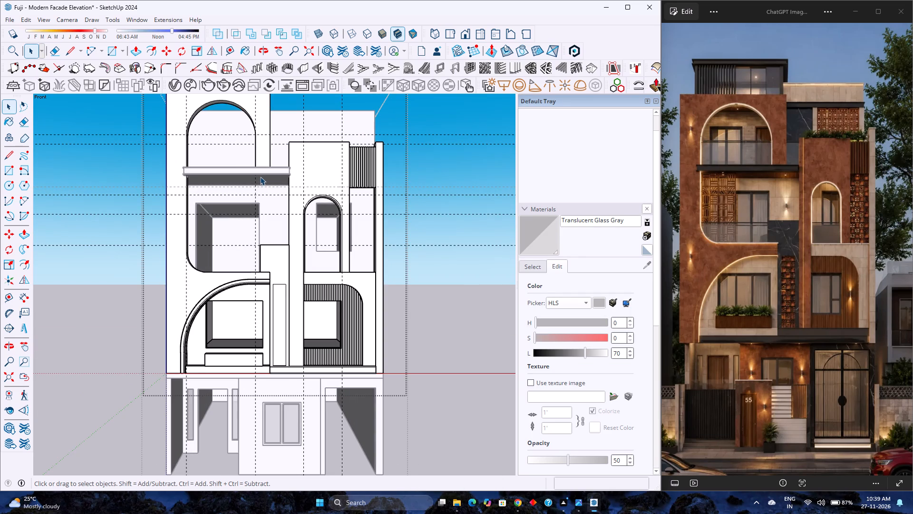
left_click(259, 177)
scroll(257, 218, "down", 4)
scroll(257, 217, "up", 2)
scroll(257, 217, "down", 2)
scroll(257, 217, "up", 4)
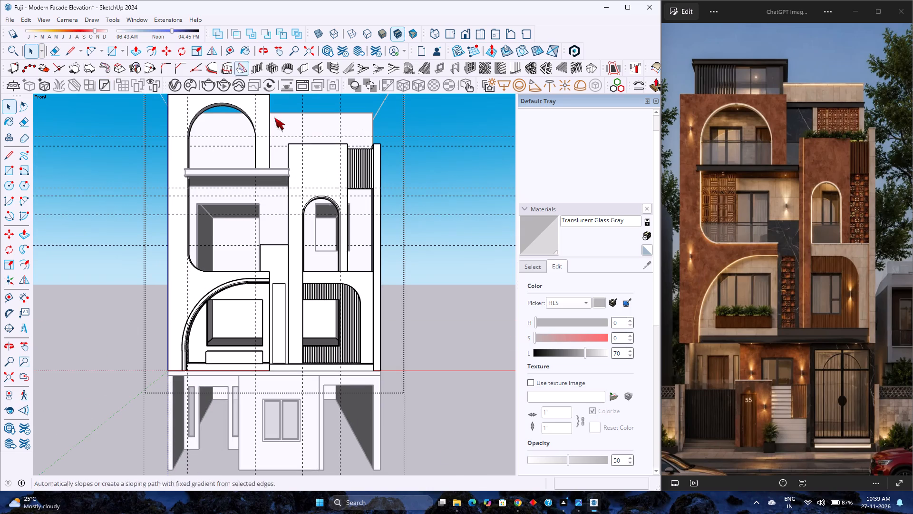
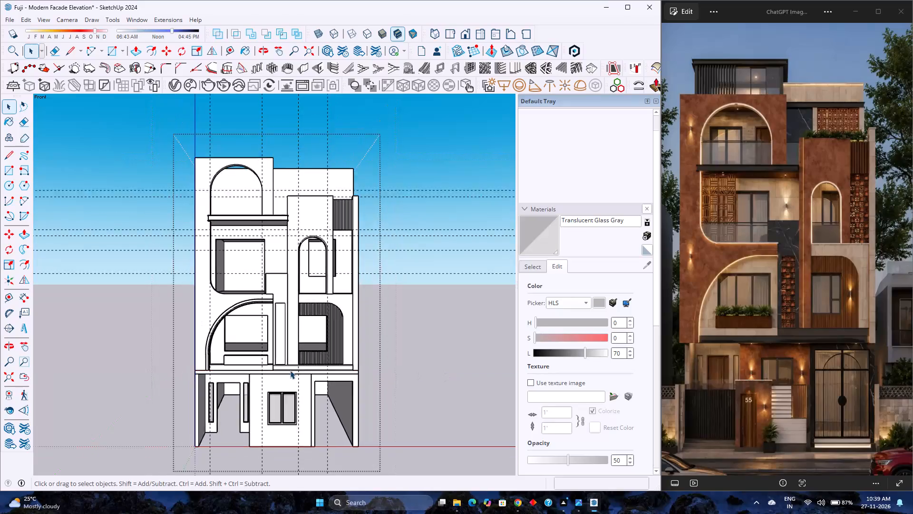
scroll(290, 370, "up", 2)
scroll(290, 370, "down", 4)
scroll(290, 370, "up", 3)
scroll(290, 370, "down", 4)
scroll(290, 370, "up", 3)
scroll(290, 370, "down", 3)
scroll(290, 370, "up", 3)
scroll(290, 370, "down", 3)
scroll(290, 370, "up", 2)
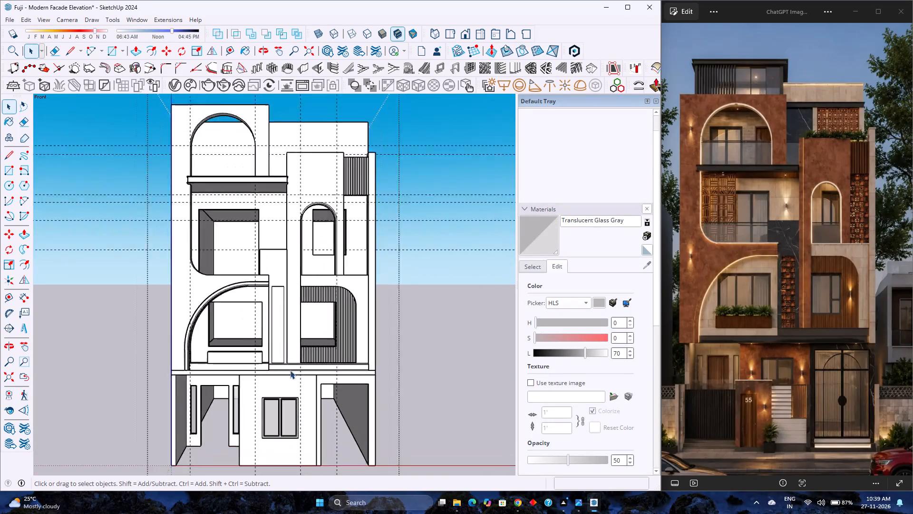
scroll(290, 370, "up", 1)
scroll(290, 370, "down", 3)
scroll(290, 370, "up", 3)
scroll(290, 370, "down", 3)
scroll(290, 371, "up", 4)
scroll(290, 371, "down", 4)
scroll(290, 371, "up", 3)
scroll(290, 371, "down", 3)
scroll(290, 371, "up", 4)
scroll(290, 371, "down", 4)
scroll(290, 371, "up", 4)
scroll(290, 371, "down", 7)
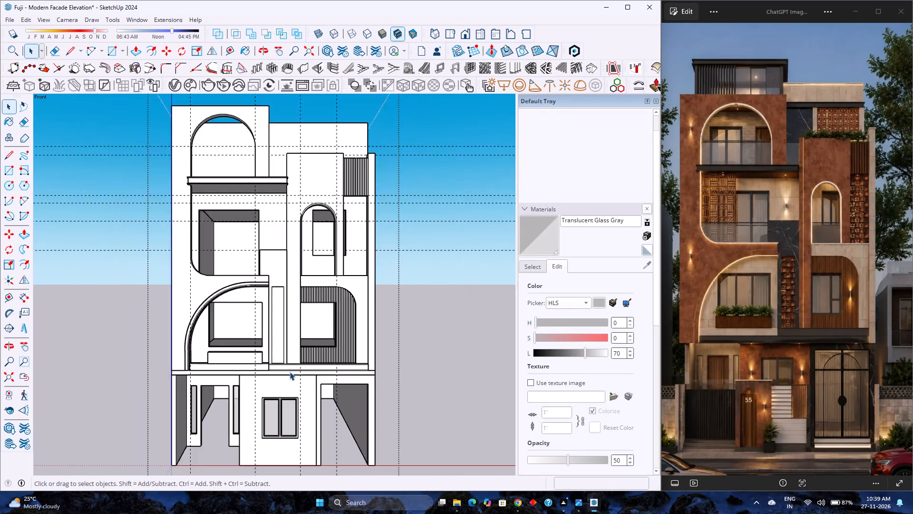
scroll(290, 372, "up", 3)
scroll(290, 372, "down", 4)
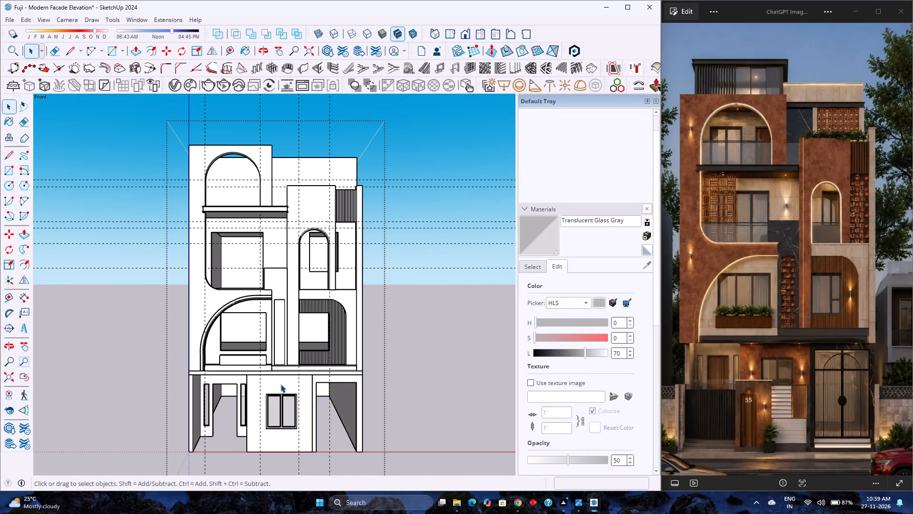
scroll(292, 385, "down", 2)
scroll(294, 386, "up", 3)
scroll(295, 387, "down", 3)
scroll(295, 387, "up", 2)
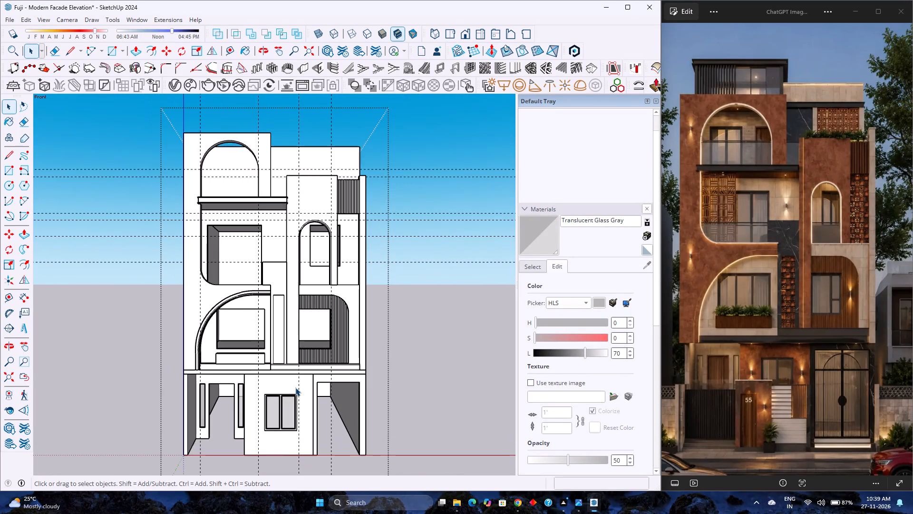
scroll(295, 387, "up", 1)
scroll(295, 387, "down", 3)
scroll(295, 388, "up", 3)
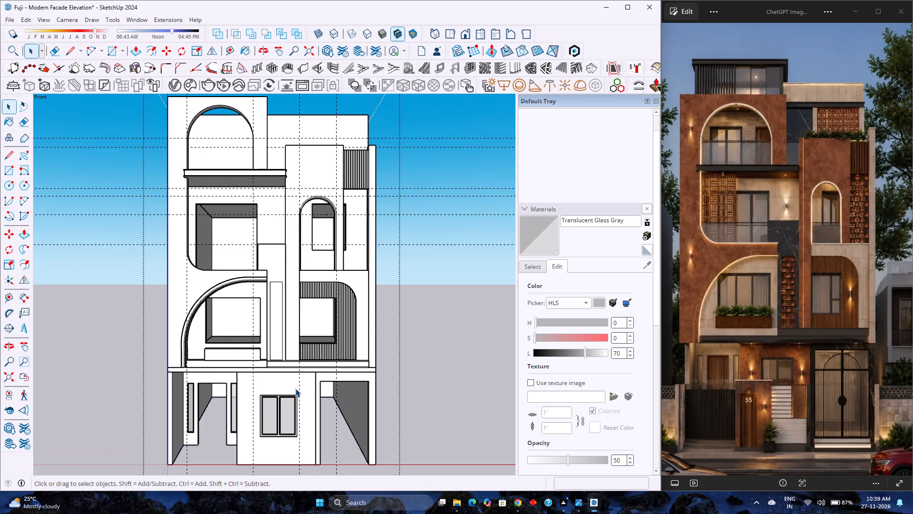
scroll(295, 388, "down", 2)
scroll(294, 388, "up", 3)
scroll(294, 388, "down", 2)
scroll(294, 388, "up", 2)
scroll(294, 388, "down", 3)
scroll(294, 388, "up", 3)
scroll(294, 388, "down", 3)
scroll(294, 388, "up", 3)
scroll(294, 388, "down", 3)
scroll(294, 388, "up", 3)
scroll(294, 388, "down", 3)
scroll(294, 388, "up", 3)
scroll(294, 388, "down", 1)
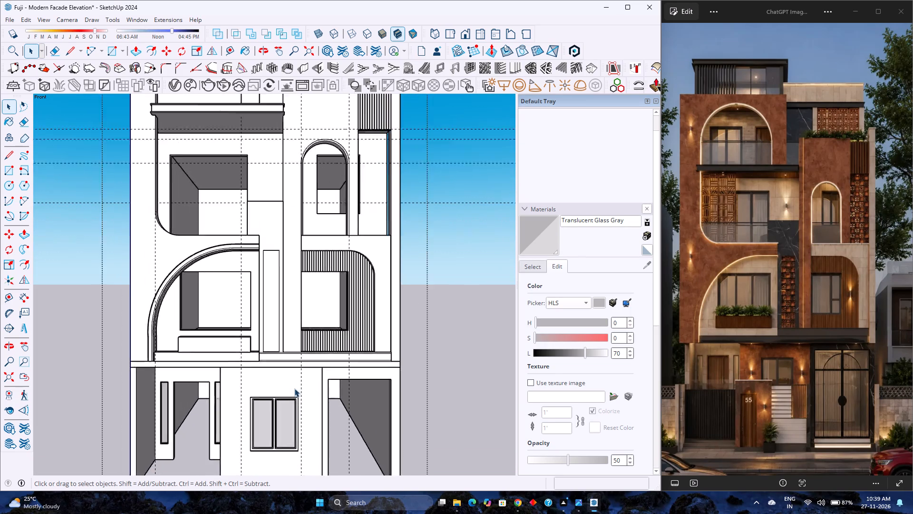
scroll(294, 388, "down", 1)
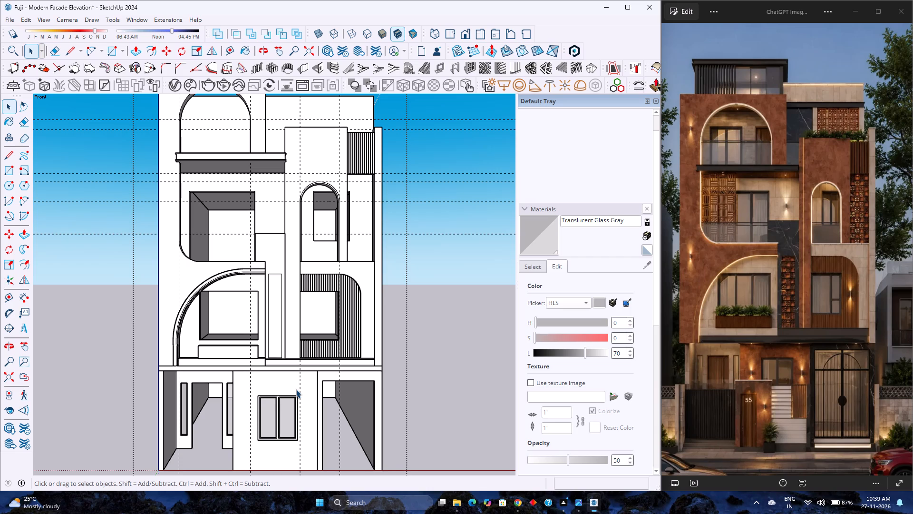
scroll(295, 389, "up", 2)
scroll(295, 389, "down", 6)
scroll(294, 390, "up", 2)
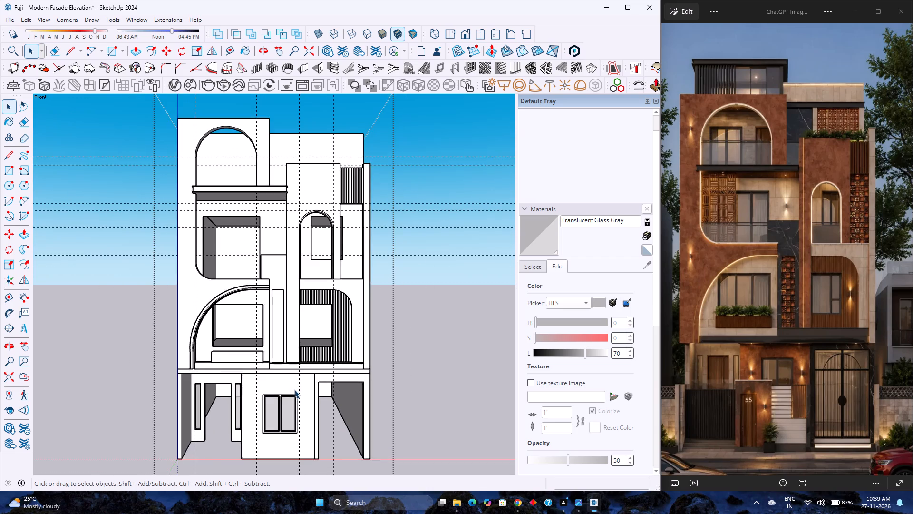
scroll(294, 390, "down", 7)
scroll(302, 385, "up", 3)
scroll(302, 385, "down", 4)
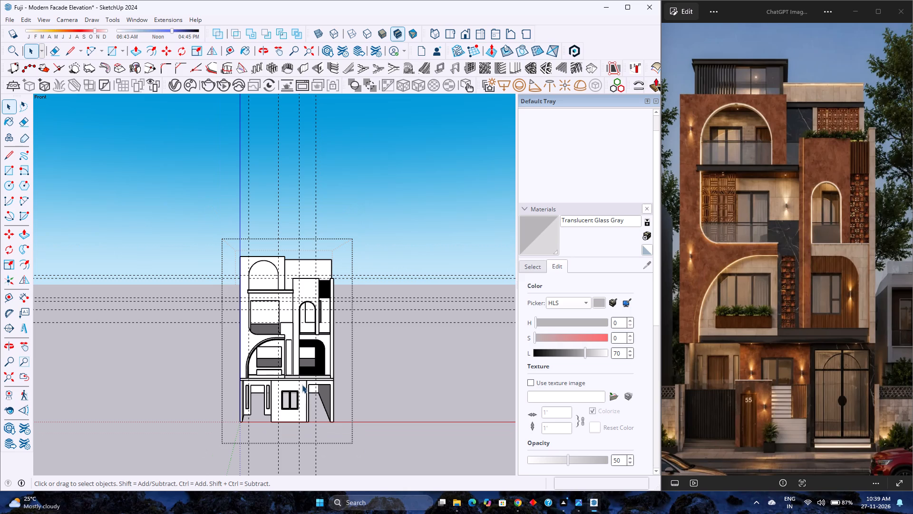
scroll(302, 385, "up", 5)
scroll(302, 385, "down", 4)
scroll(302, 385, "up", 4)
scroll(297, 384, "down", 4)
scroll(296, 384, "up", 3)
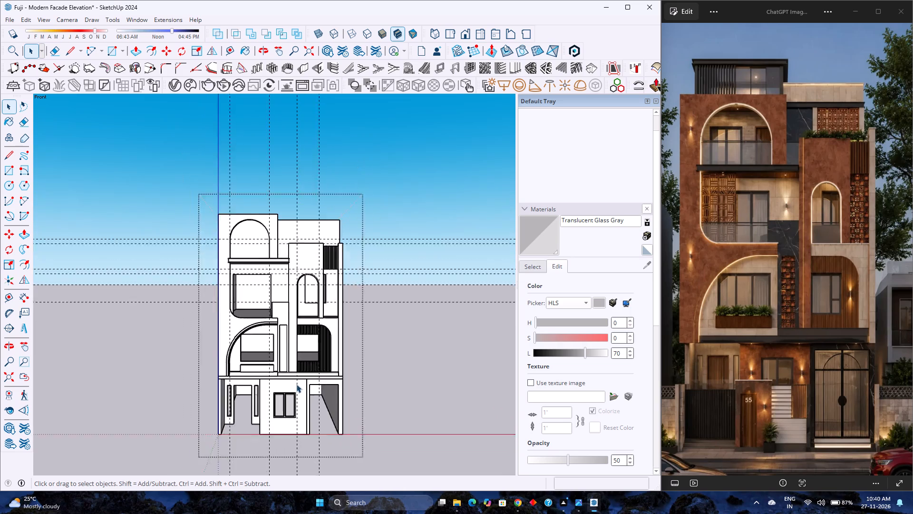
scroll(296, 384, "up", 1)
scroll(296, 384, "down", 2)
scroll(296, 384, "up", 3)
Leave the facade group's editing context and return to the main model level.
right_click(296, 384)
scroll(296, 384, "down", 3)
left_click(402, 396)
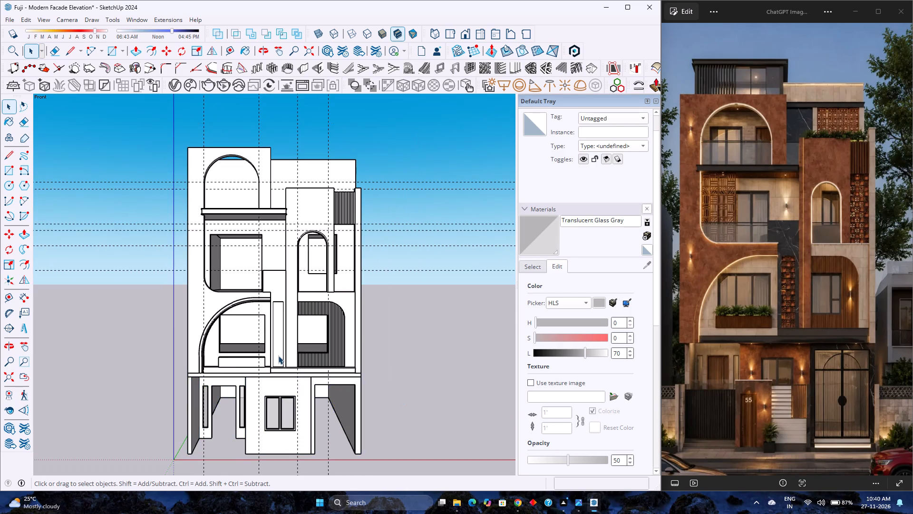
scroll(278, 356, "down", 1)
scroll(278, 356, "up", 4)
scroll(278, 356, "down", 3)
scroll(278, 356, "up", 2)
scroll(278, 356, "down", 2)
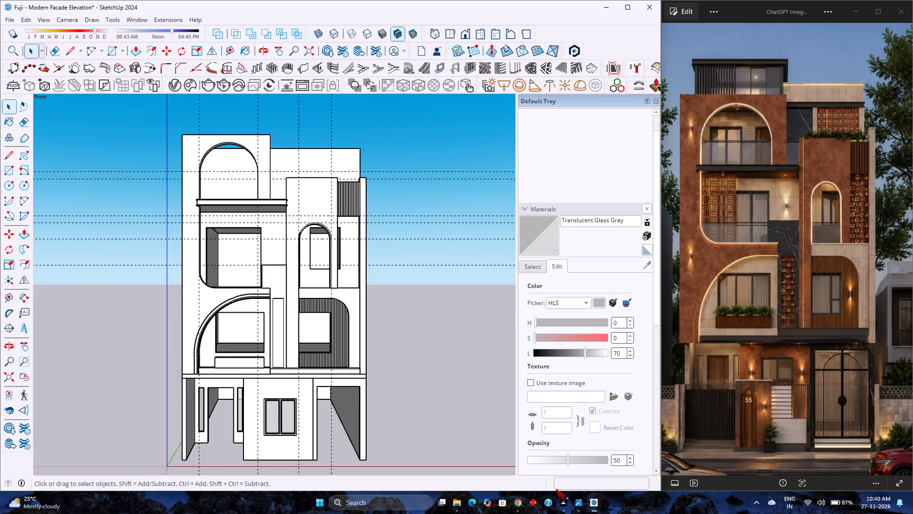
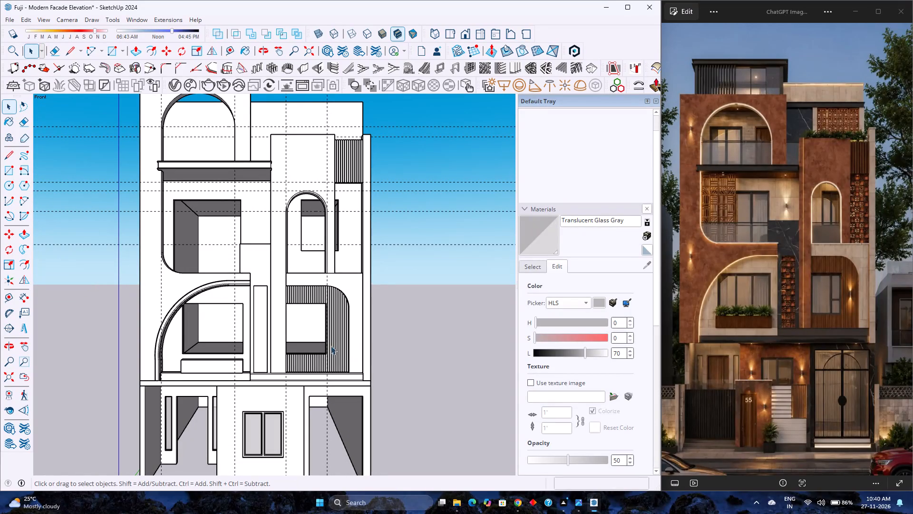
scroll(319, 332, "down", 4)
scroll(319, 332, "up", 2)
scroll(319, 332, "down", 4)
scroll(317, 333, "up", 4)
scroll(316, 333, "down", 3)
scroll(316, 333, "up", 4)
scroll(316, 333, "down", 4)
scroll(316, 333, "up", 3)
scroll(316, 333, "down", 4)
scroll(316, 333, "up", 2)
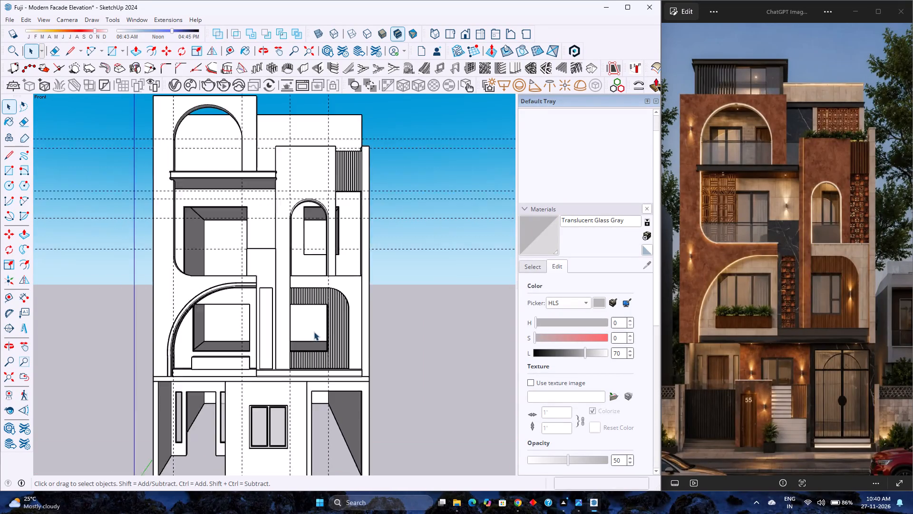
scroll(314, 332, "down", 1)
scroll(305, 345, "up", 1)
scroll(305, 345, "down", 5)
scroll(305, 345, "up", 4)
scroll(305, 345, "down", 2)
Open the facade wall group for editing and delete the stray short edge on the top arch's left jamb, just above the projecting ledge.
middle_click_drag(342, 240, 343, 241)
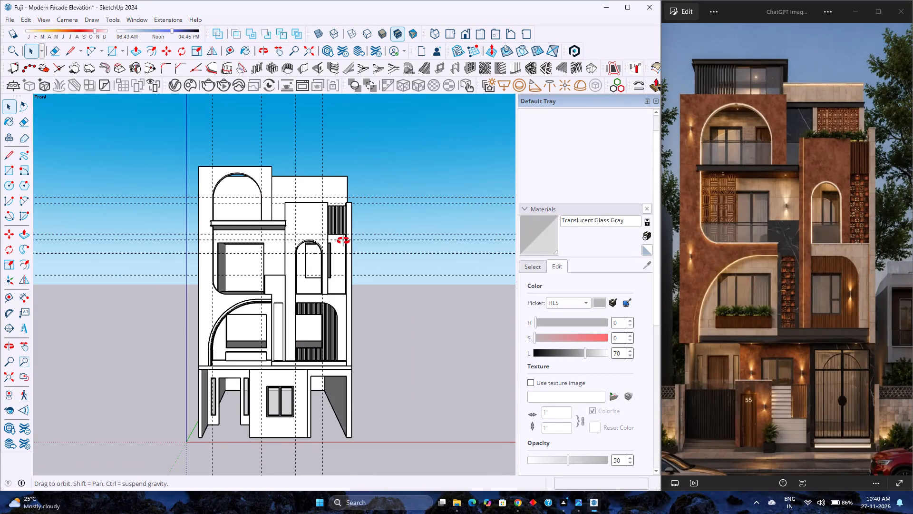
middle_click_drag(343, 241, 312, 295)
scroll(211, 220, "up", 6)
scroll(181, 268, "up", 3)
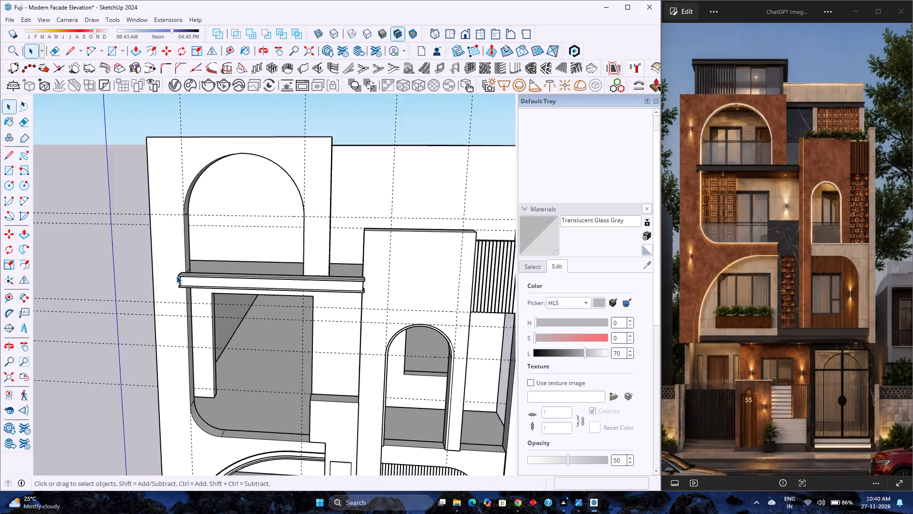
scroll(176, 276, "up", 5)
middle_click_drag(175, 277, 13, 310)
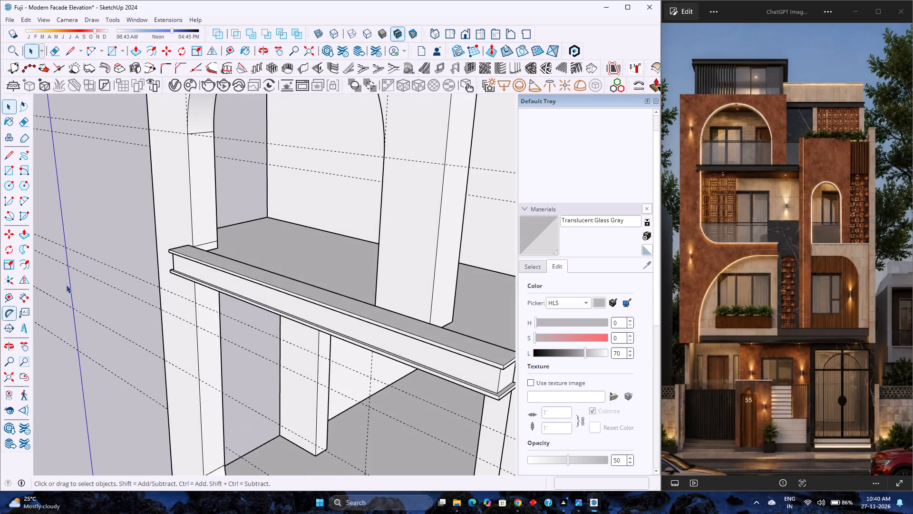
scroll(203, 250, "up", 3)
double_click(206, 242)
scroll(206, 241, "up", 4)
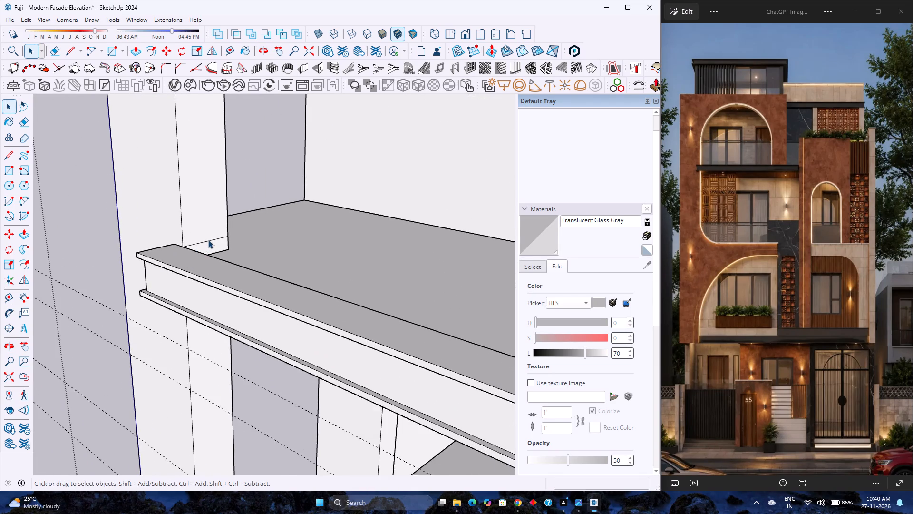
double_click(207, 240)
scroll(207, 240, "up", 3)
left_click(207, 240)
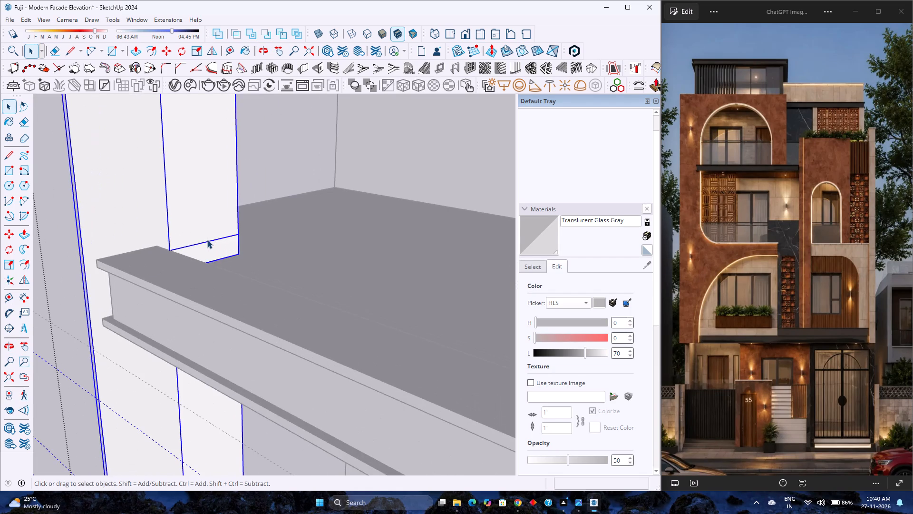
double_click(207, 240)
double_click(207, 242)
double_click(207, 242)
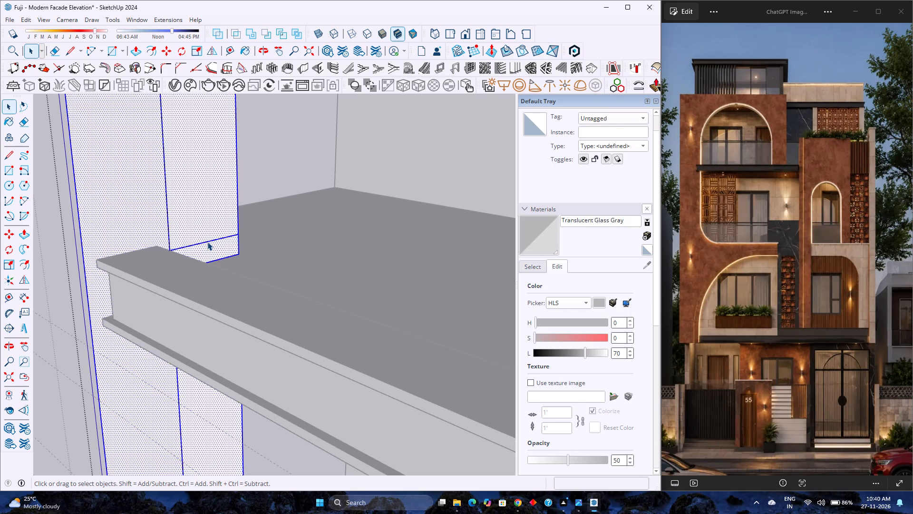
left_click(210, 242)
left_click(212, 240)
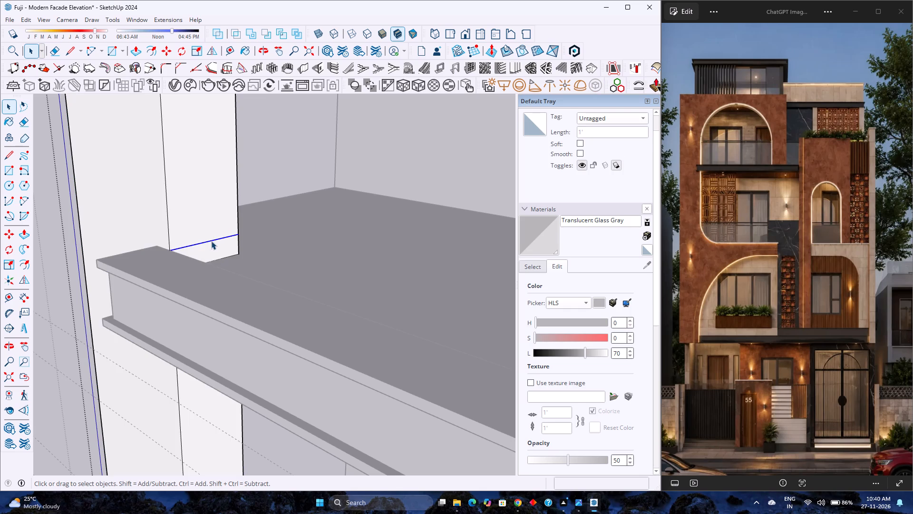
key("Delete")
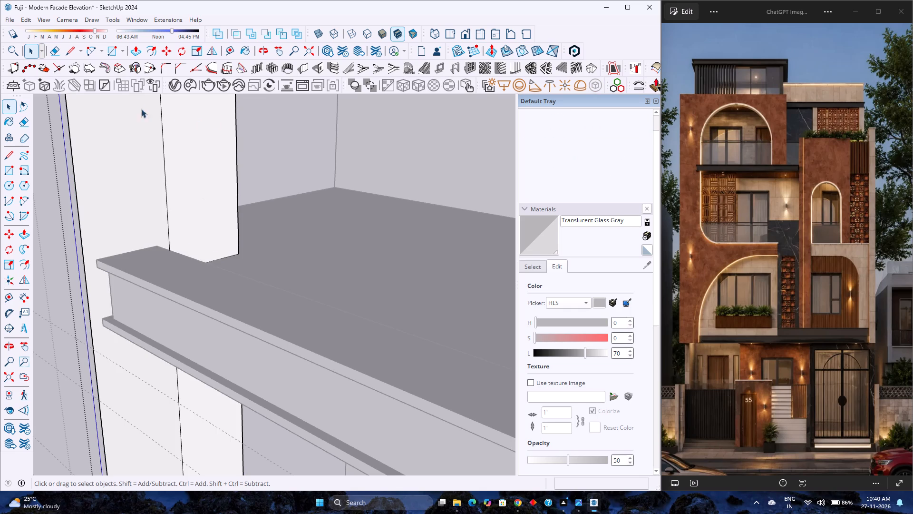
Erase the matching short edge on the top arch's right jamb, just above the ledge.
left_click(25, 127)
scroll(103, 206, "down", 3)
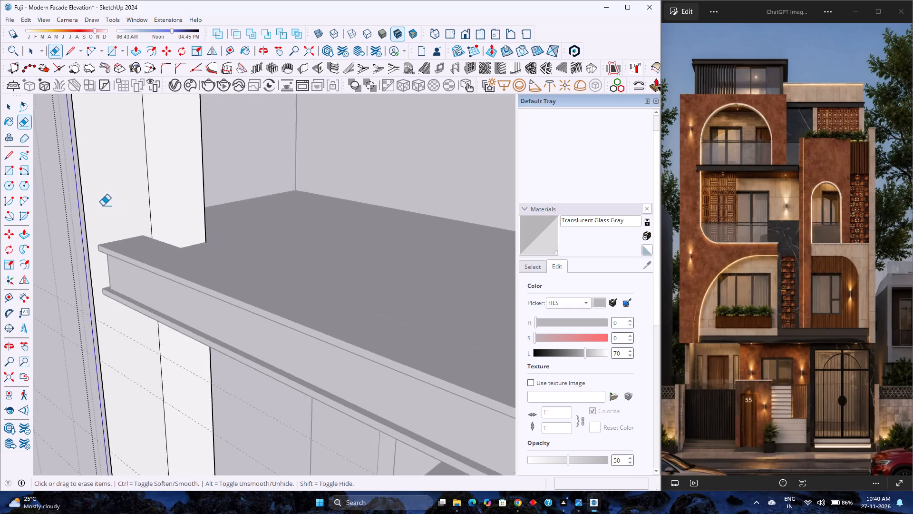
scroll(103, 206, "down", 1)
middle_click_drag(162, 228, 307, 257)
middle_click(307, 257)
scroll(193, 226, "down", 4)
middle_click_drag(222, 256, 297, 261)
scroll(420, 241, "up", 2)
left_click(469, 244)
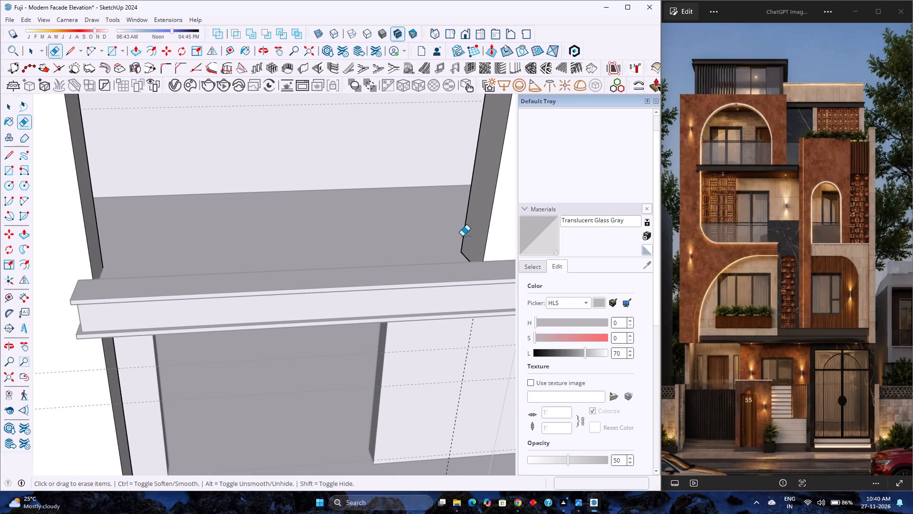
Leave the facade wall group's editing context and return to the main model level.
key("space")
scroll(443, 223, "down", 5)
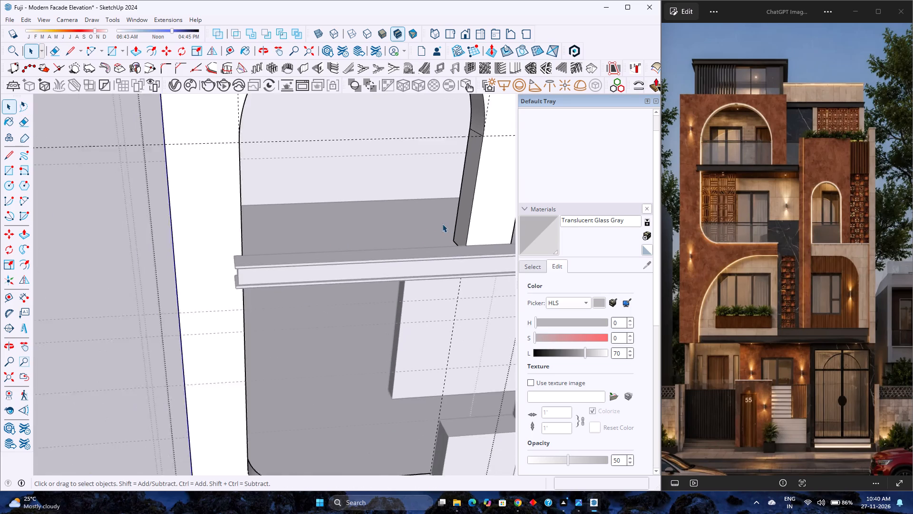
scroll(442, 224, "down", 5)
left_click(226, 241)
scroll(294, 245, "up", 4)
left_click(217, 249)
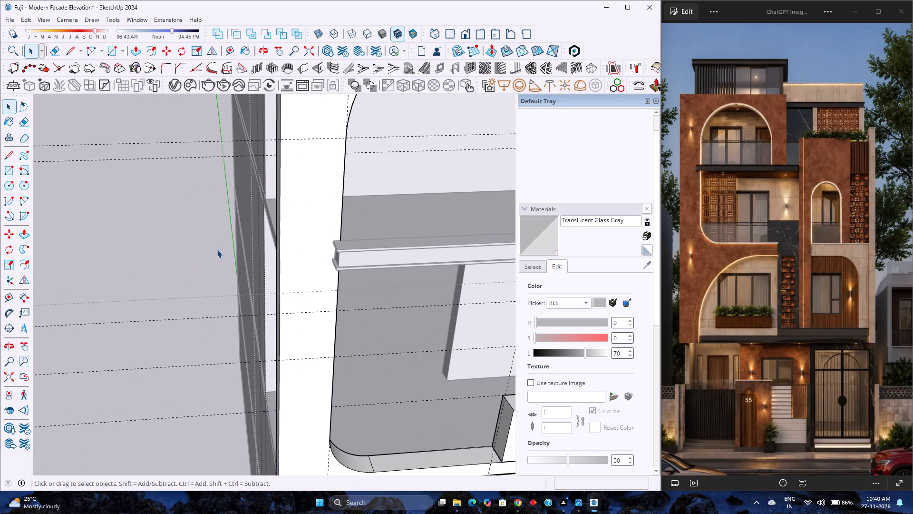
left_click(184, 251)
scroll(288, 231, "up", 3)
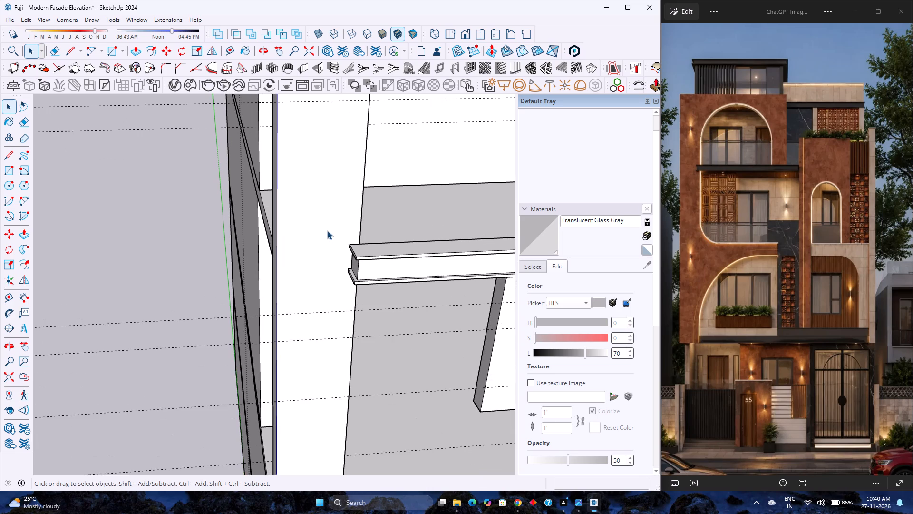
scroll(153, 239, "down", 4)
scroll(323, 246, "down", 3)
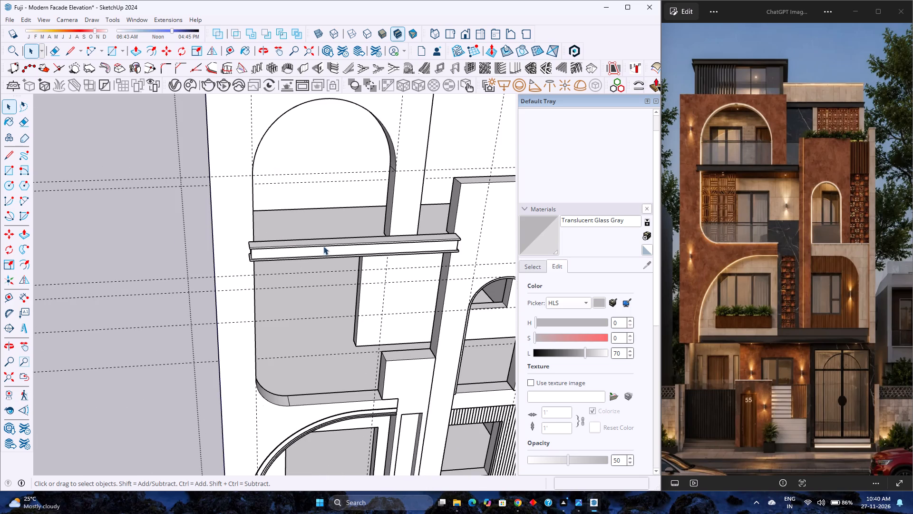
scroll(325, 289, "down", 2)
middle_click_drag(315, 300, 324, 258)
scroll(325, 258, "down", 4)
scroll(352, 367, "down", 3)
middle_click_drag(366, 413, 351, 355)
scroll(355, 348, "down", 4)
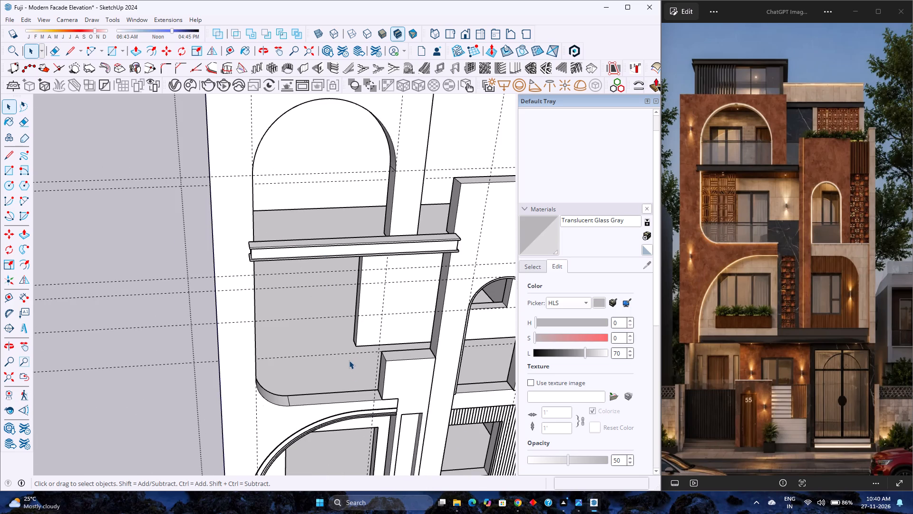
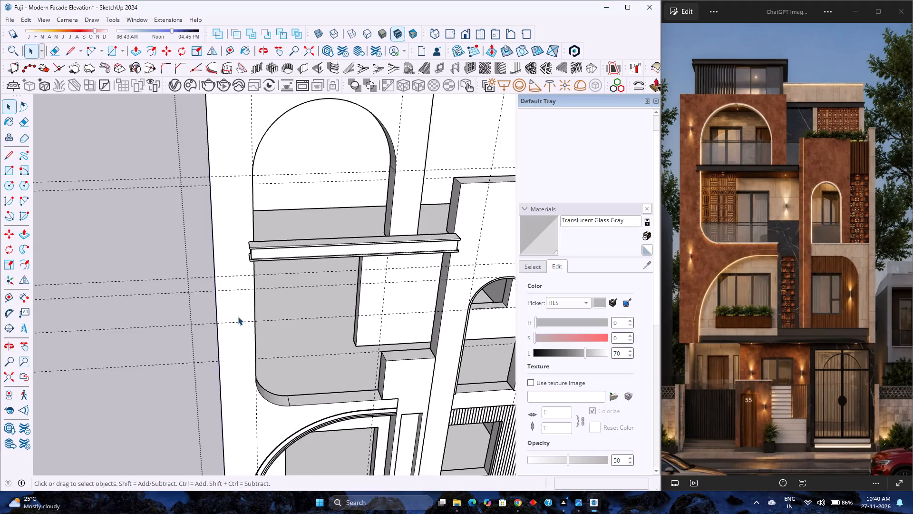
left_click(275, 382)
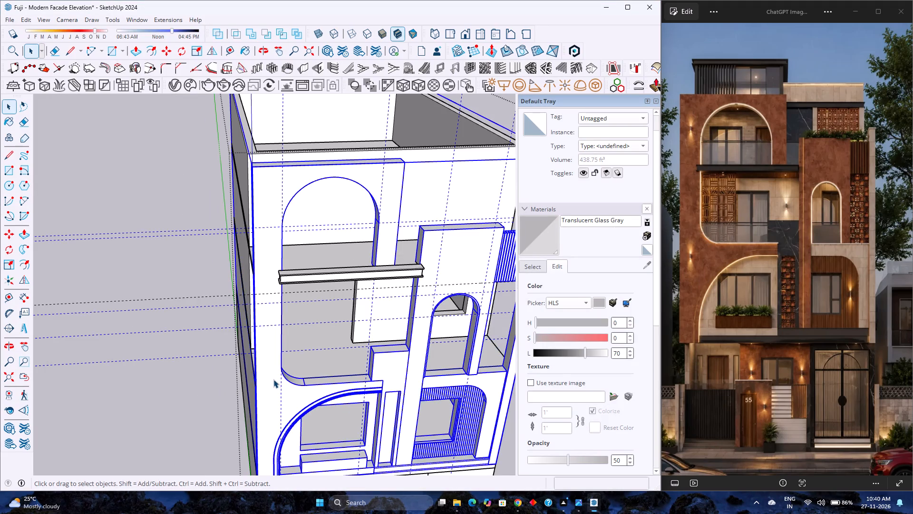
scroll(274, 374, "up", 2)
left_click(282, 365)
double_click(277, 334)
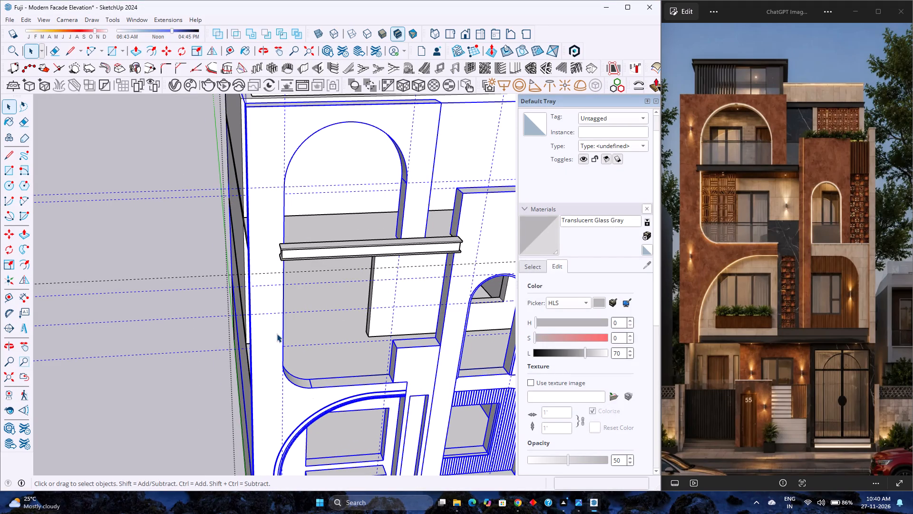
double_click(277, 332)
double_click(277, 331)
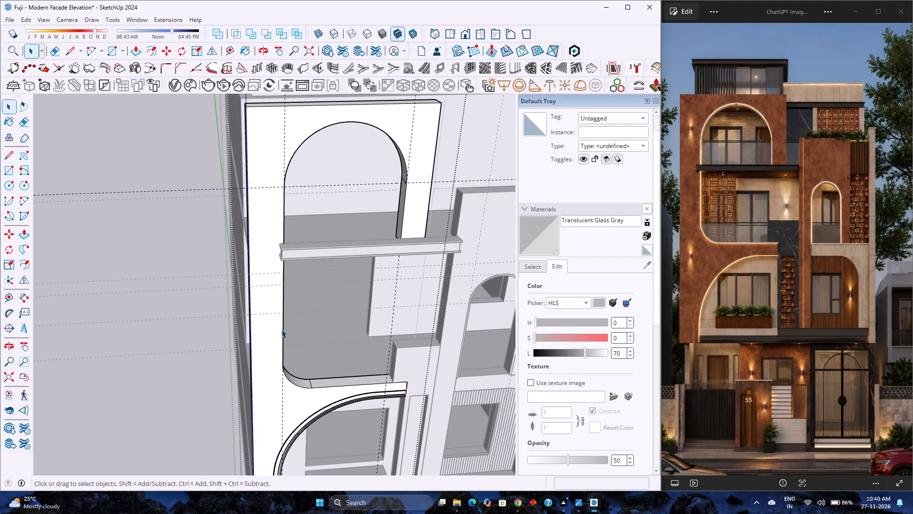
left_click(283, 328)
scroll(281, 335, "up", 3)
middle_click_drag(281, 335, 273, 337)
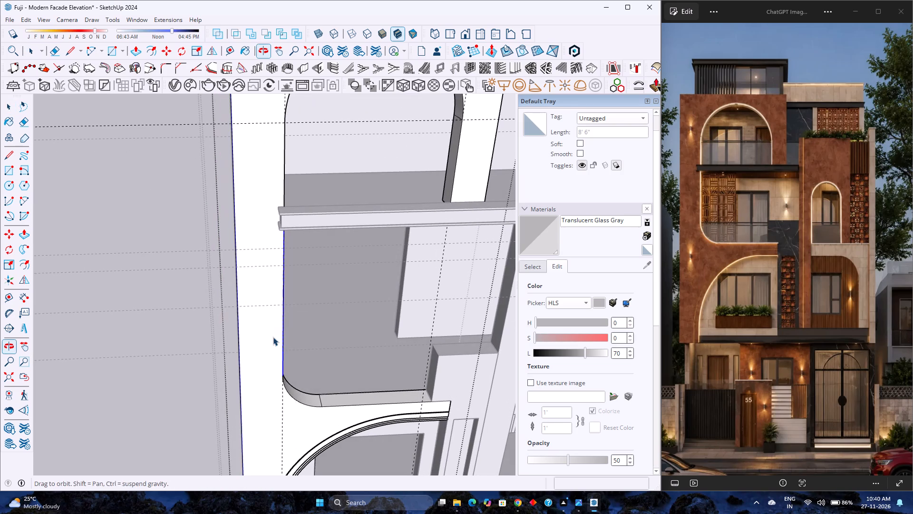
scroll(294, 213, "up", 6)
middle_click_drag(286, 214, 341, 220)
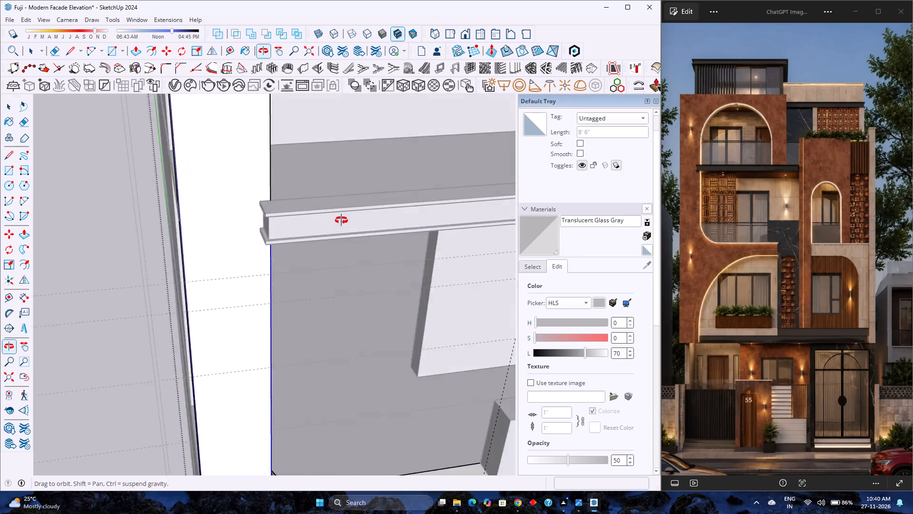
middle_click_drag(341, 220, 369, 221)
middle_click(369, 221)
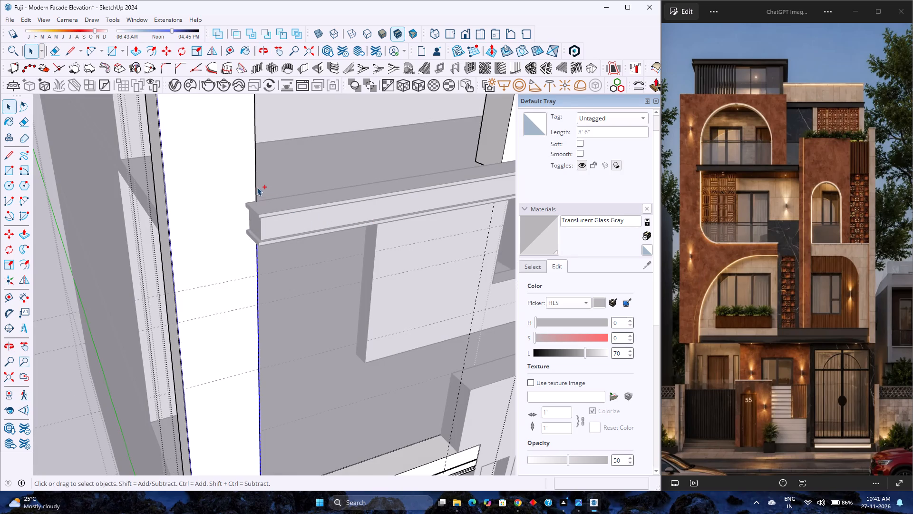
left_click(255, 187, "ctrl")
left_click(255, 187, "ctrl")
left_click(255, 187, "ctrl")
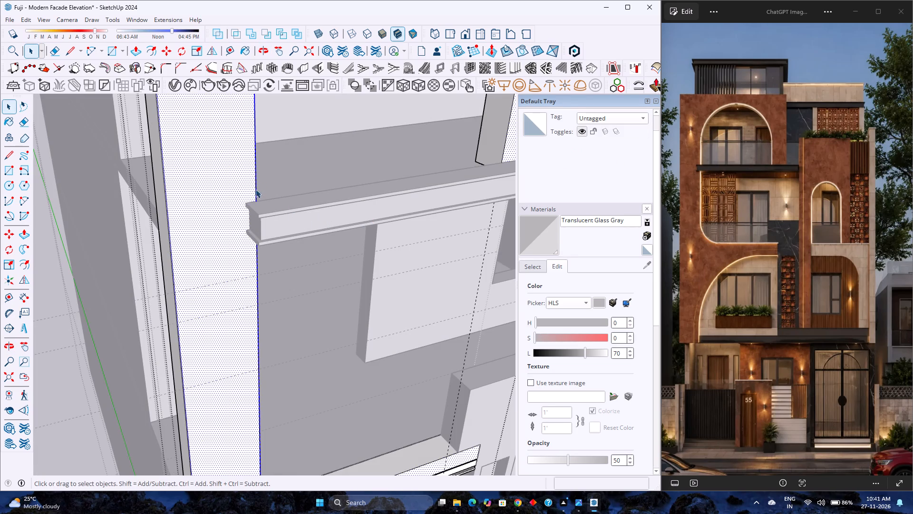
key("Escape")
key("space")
Hide the projecting ledge that crosses the tall arched opening, working from its parent context.
left_click(284, 225)
key("Escape")
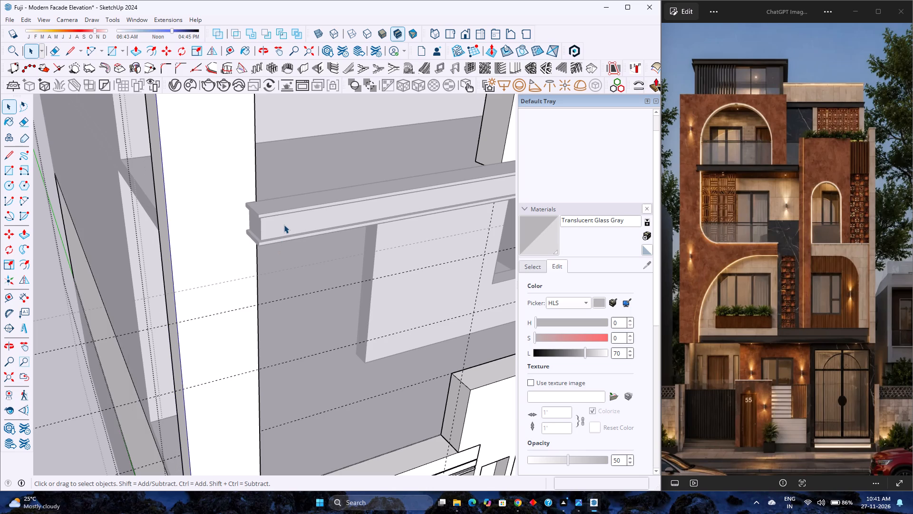
left_click(284, 225)
key("Escape")
double_click(284, 225)
key("Escape")
left_click(284, 225)
right_click(284, 225)
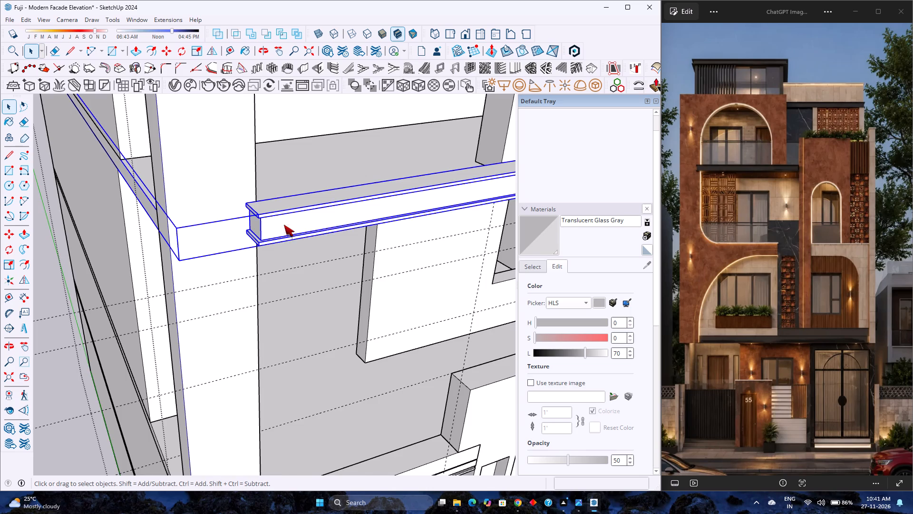
left_click(323, 254)
Open the facade wall group and weld the upper and lower front edges of the arched opening's left jamb into one.
left_click(251, 237)
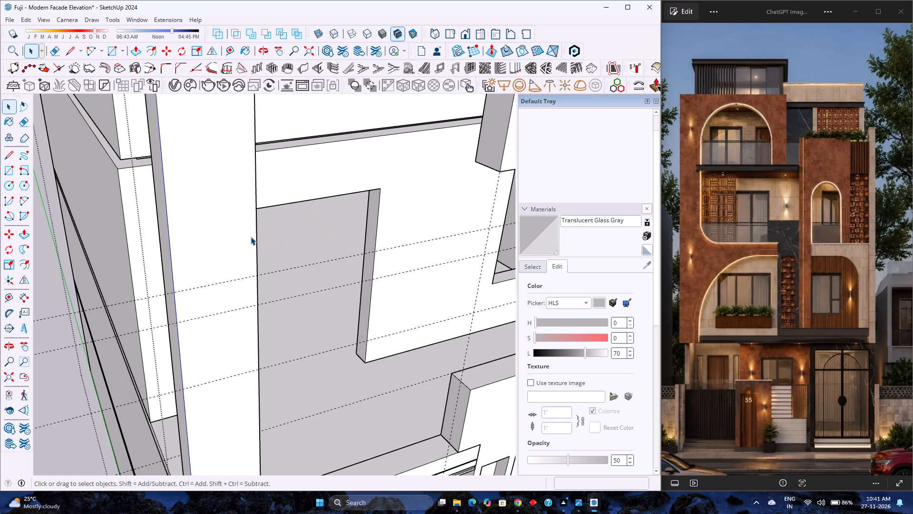
triple_click(251, 237)
double_click(253, 235)
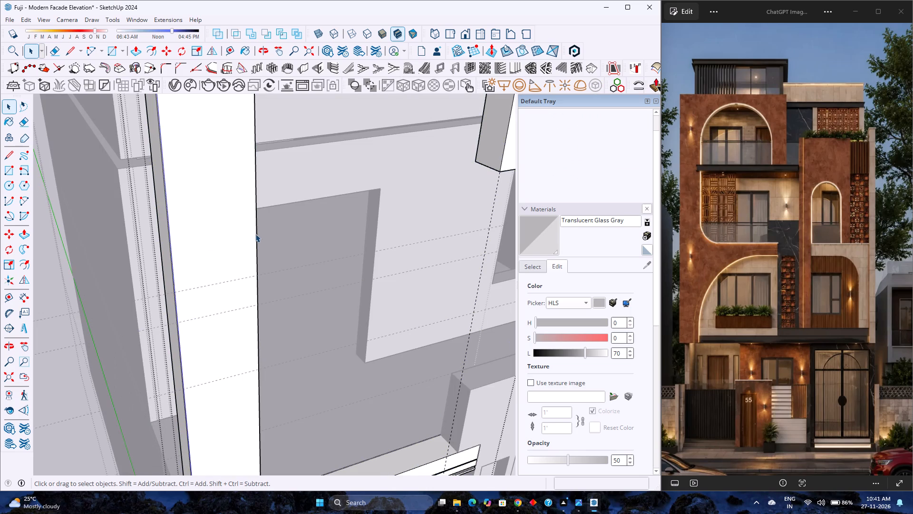
left_click(256, 234)
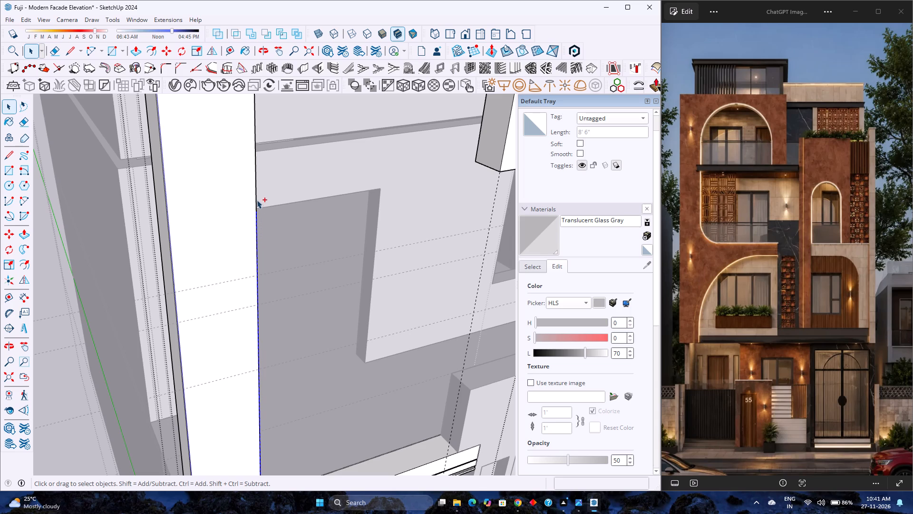
left_click(256, 197, "ctrl")
right_click(255, 198)
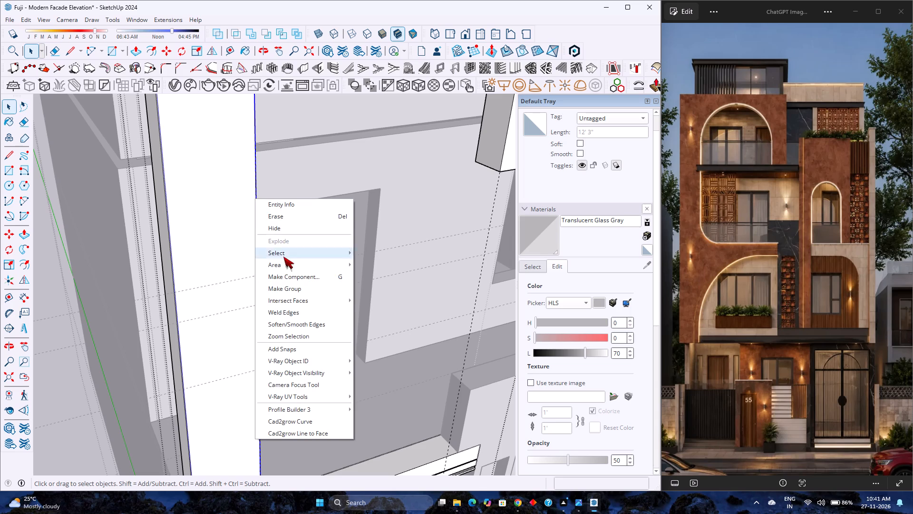
left_click(301, 307)
Select the opening's whole front outline, from bottom edge and rounded corner to arch and right jamb, and offset it outward by 1".
scroll(279, 267, "down", 4)
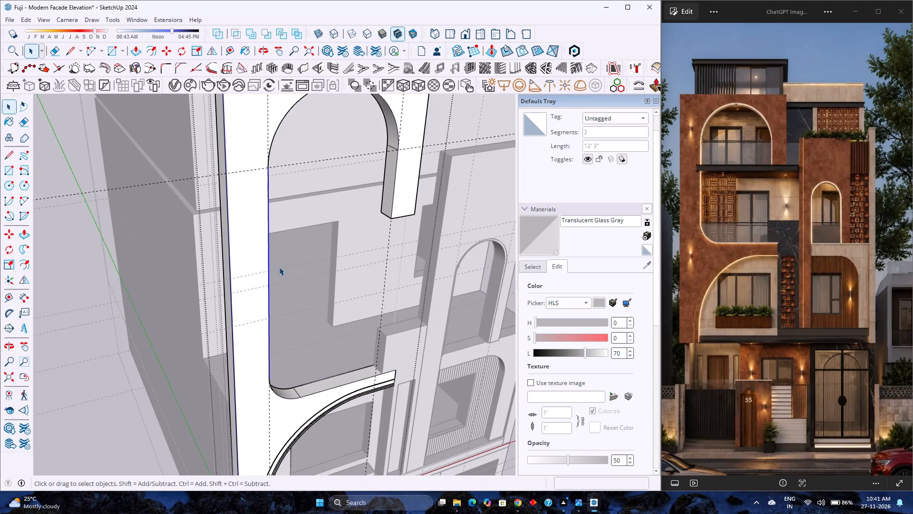
scroll(291, 399, "up", 6)
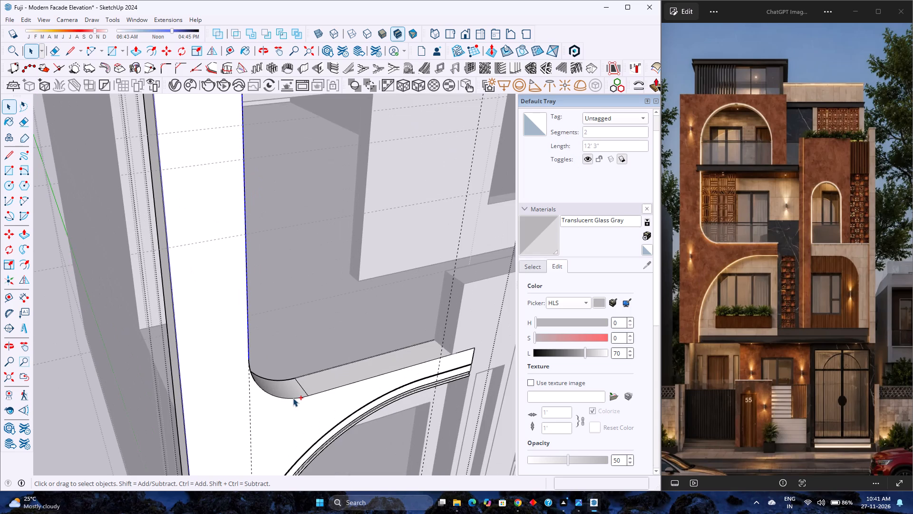
left_click(293, 398, "ctrl")
left_click(325, 391, "ctrl")
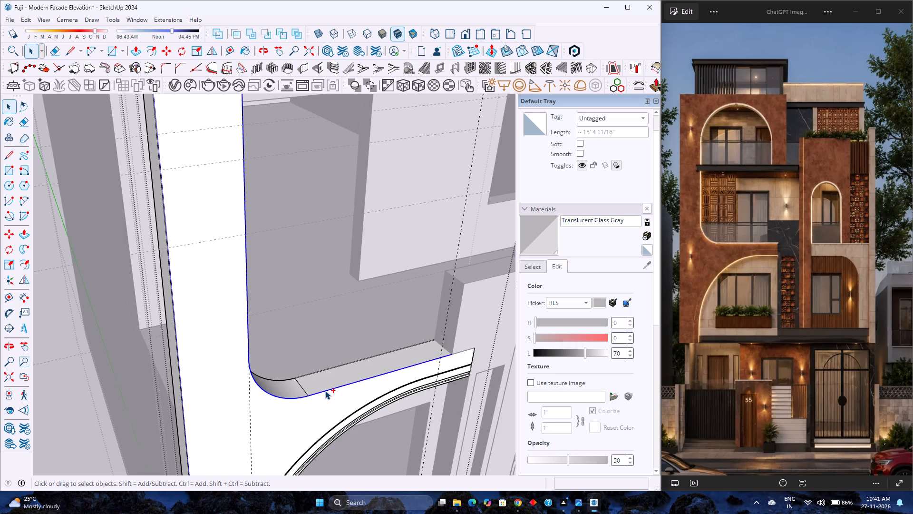
scroll(347, 388, "down", 8)
scroll(379, 376, "up", 3)
scroll(379, 376, "down", 3)
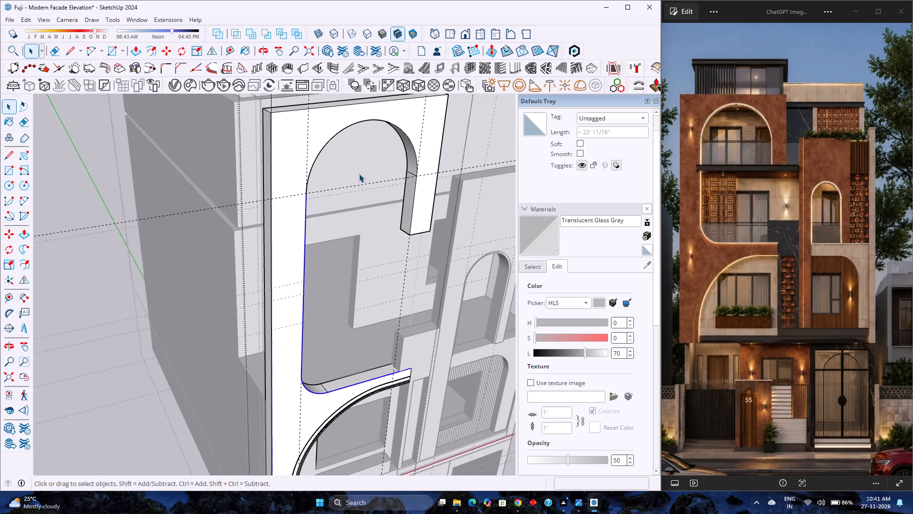
left_click(340, 130, "ctrl")
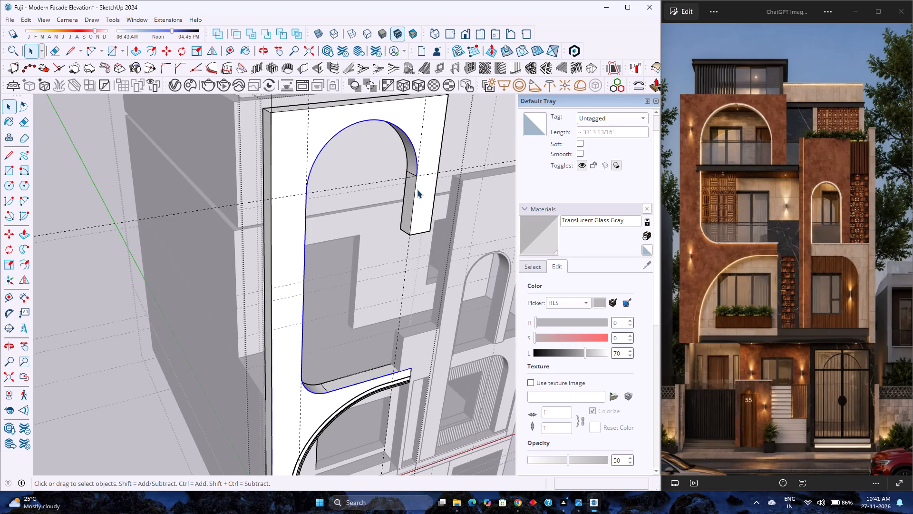
scroll(415, 195, "up", 2)
left_click(414, 196, "ctrl")
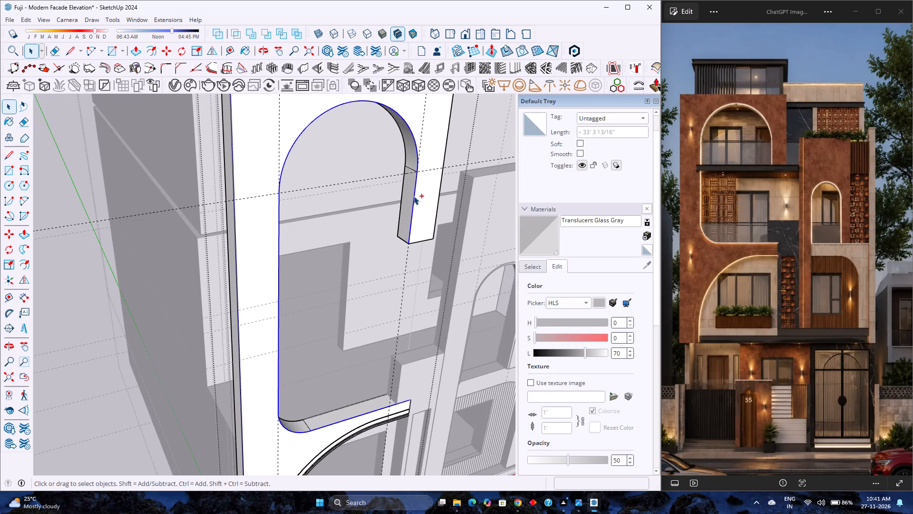
left_click(155, 58)
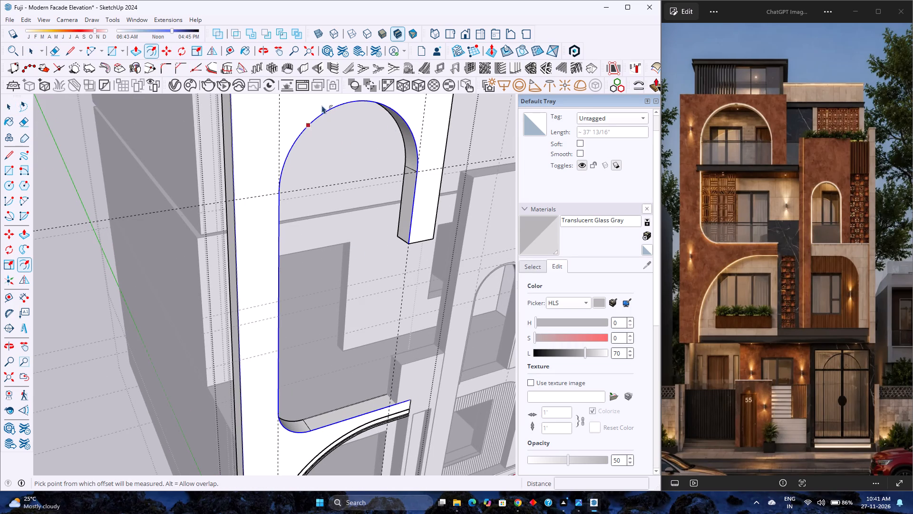
left_click(419, 207)
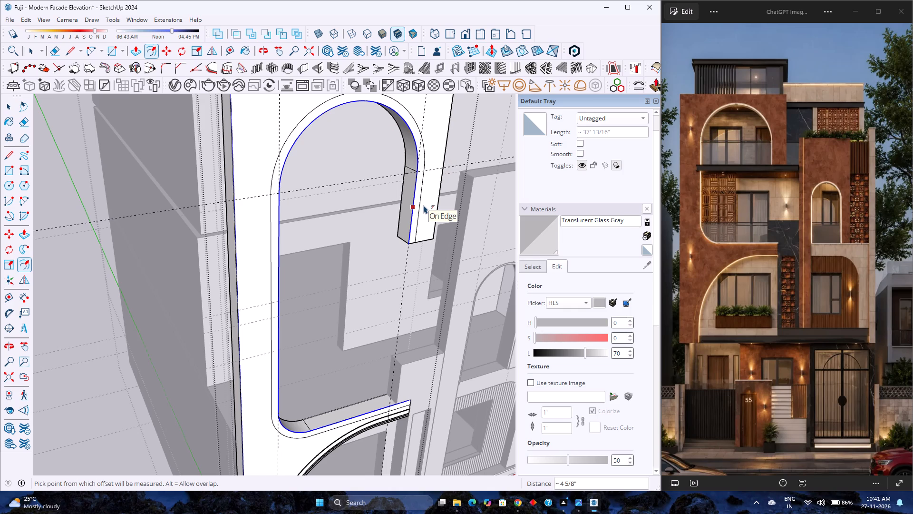
key("1")
key("Return")
Set the outline's offset distance to 1.5".
scroll(413, 220, "up", 4)
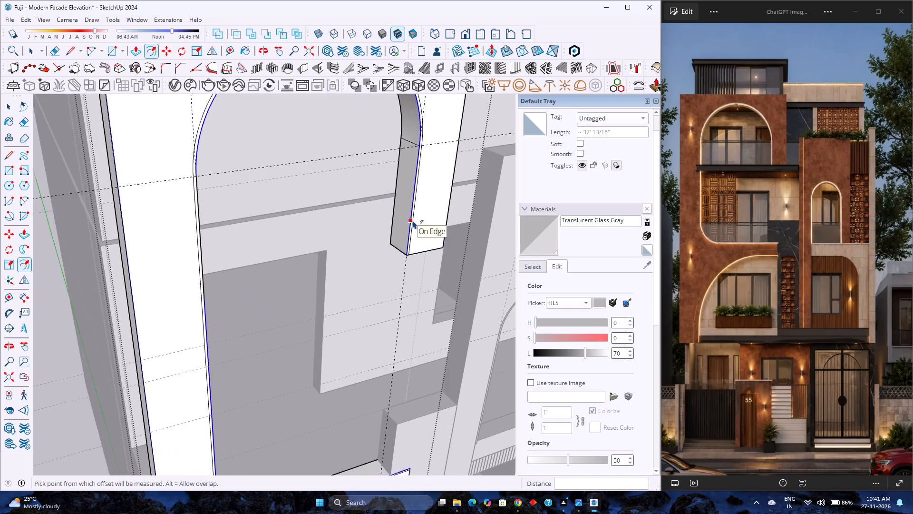
scroll(413, 220, "up", 10)
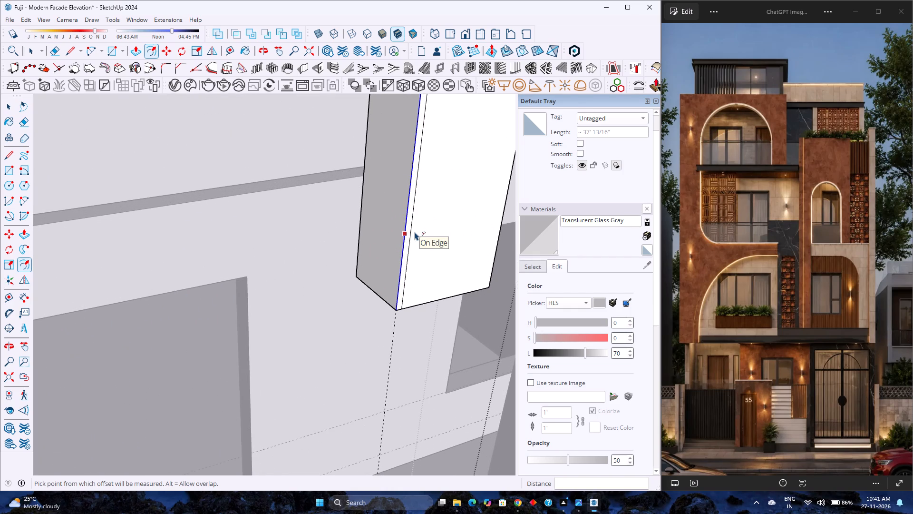
type("1.5")
key("Return")
scroll(383, 255, "down", 15)
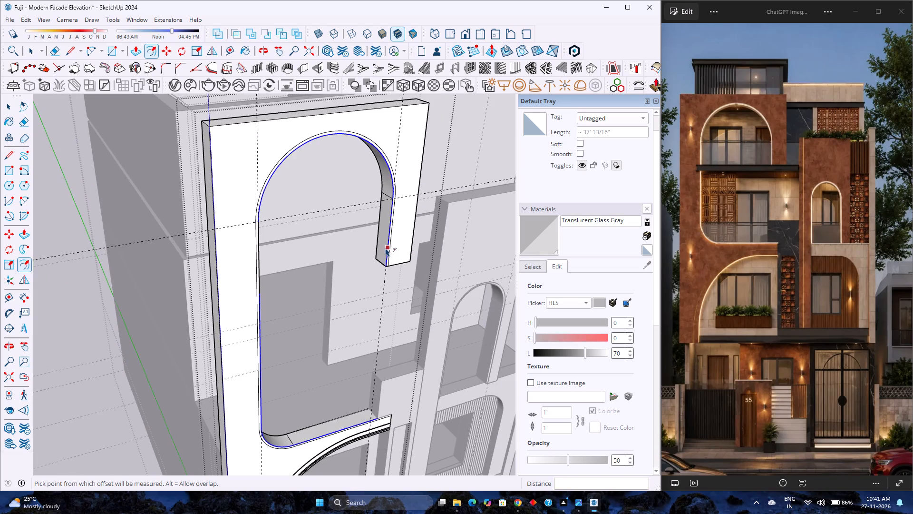
Push/Pull the narrow offset strip around the tall arched opening by 0.5".
scroll(387, 178, "down", 1)
scroll(387, 178, "up", 4)
scroll(391, 201, "down", 4)
middle_click_drag(394, 205, 326, 174)
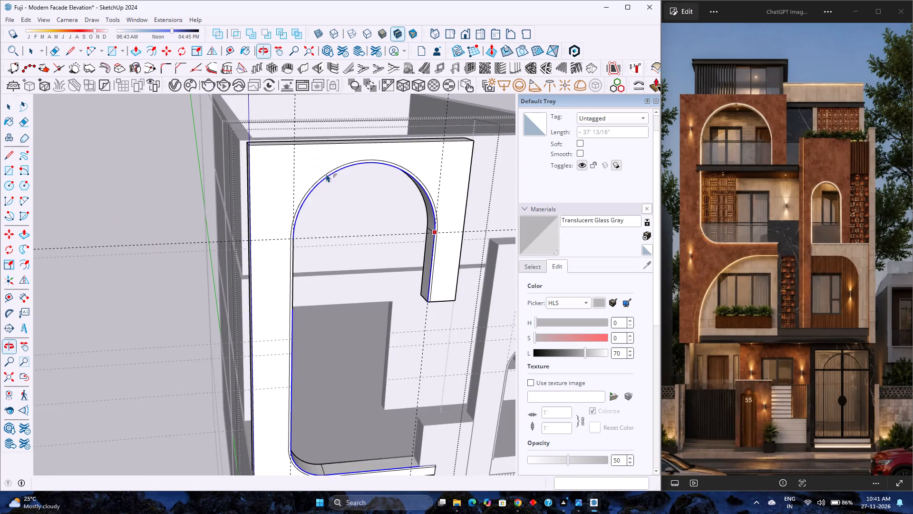
scroll(326, 174, "down", 4)
scroll(390, 237, "up", 10)
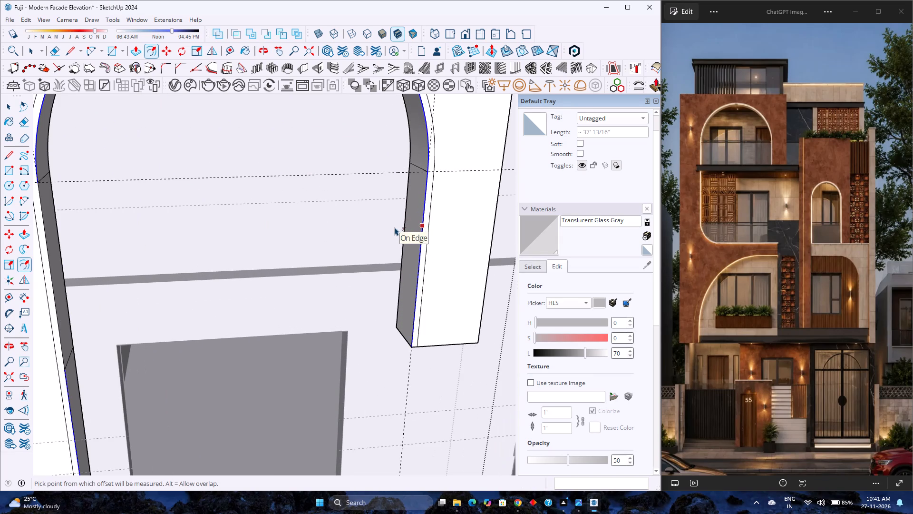
key("p")
key("Escape")
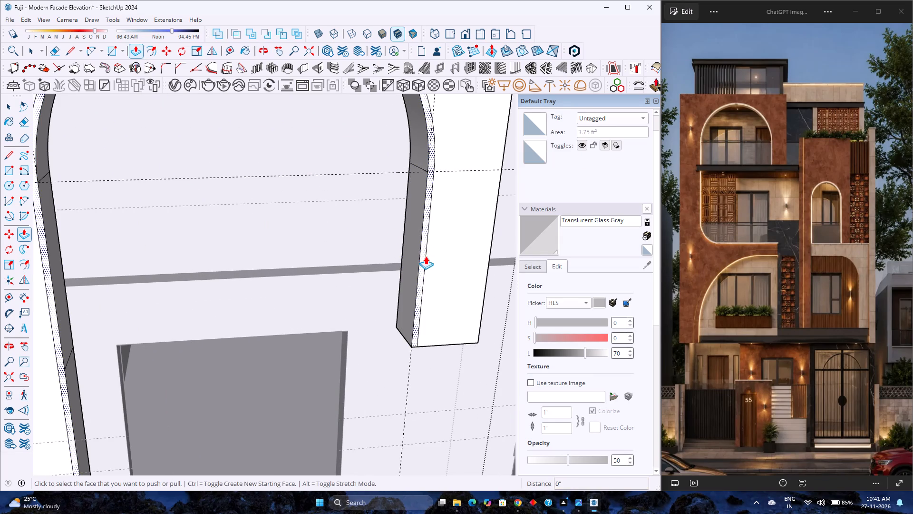
left_click(423, 259)
type("0.5")
key("Return")
scroll(420, 253, "down", 4)
key("space")
scroll(419, 249, "down", 6)
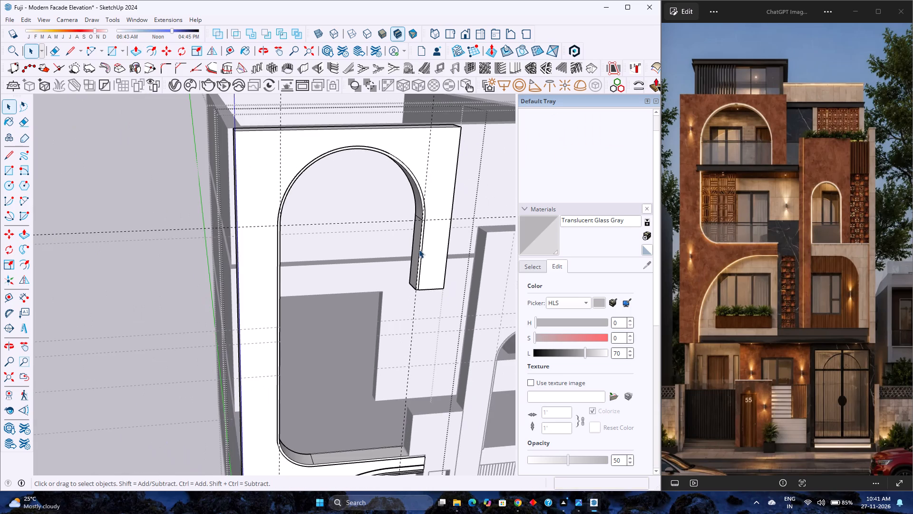
Leave the wall group's editing context and unhide the projecting ledge below the top arch.
key("Escape")
key("Escape")
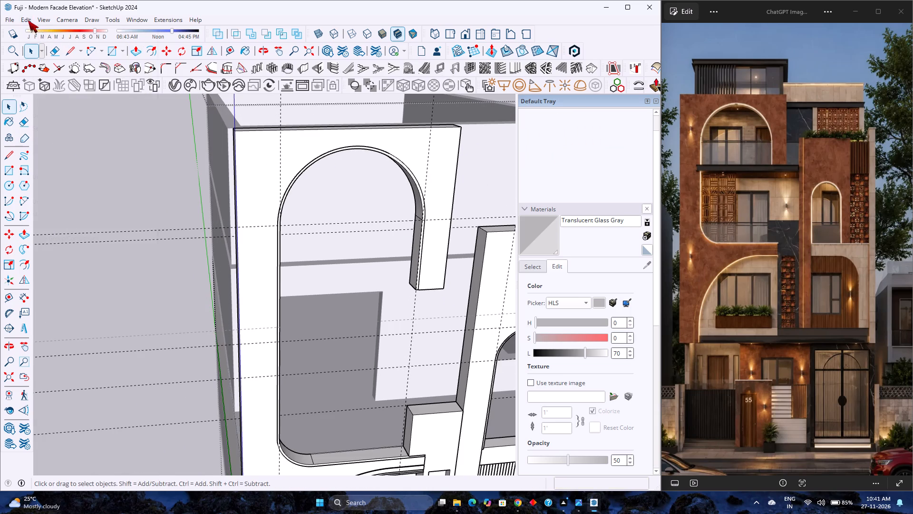
left_click(28, 20)
left_click(191, 199)
double_click(289, 167)
key("Escape")
scroll(250, 175, "down", 8)
key("Escape")
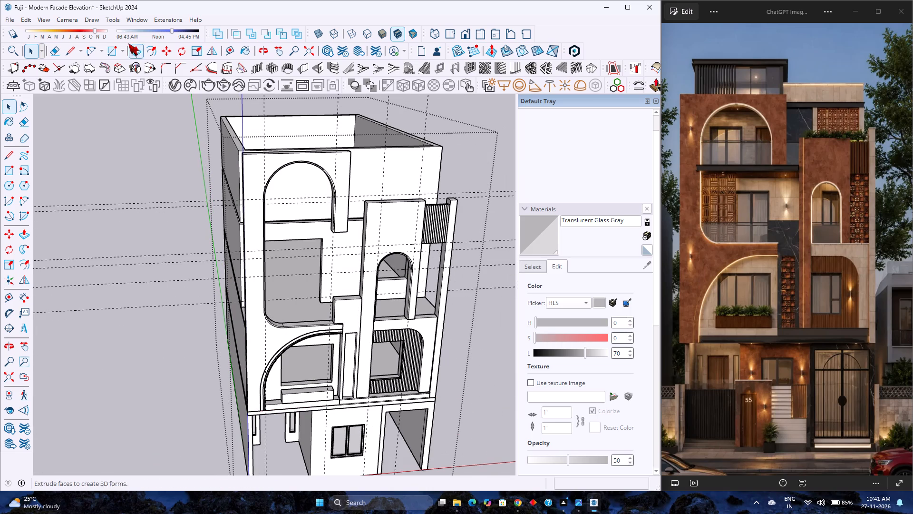
left_click(30, 20)
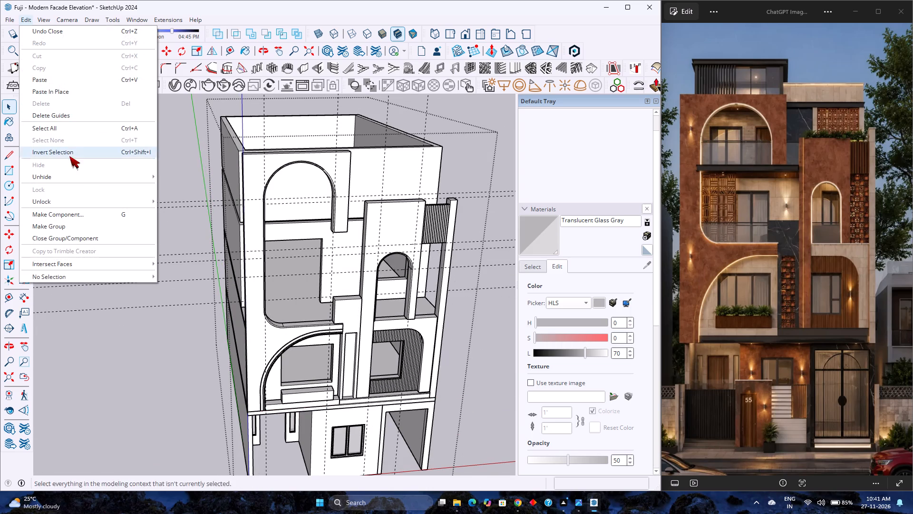
left_click(200, 194)
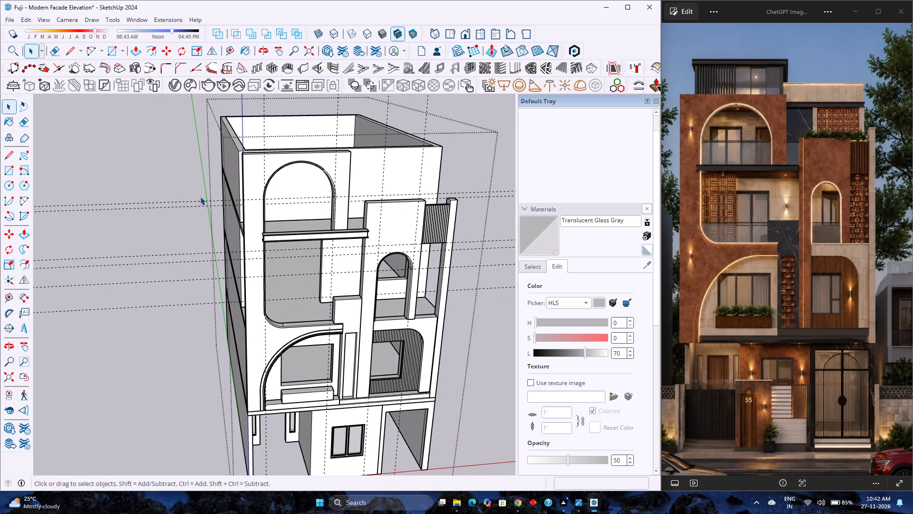
Save the model.
key("ctrl+s")
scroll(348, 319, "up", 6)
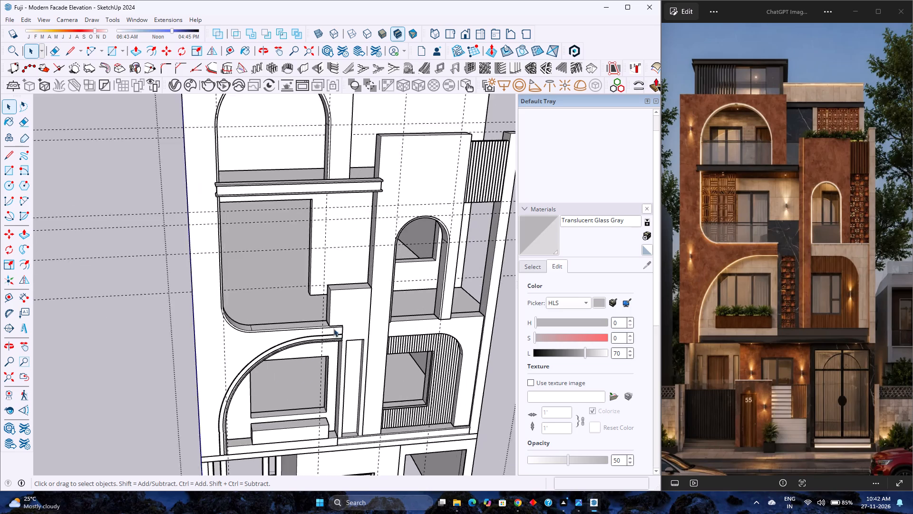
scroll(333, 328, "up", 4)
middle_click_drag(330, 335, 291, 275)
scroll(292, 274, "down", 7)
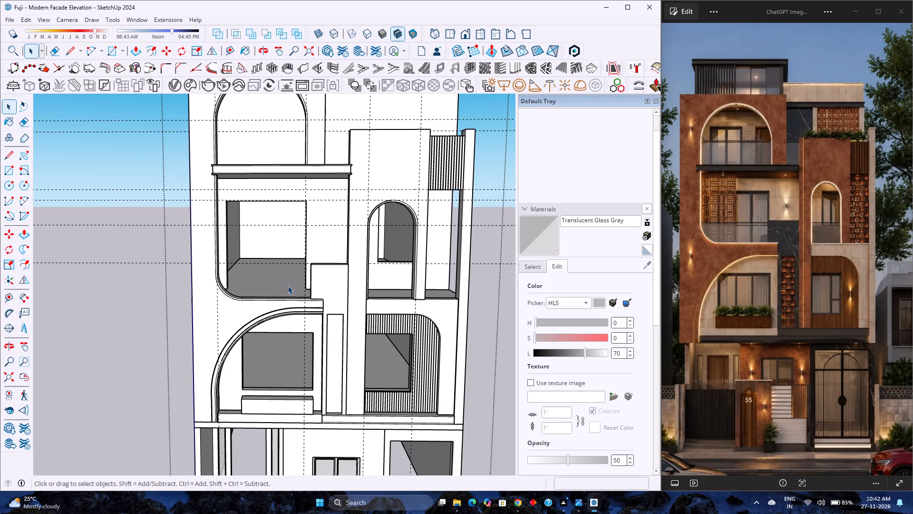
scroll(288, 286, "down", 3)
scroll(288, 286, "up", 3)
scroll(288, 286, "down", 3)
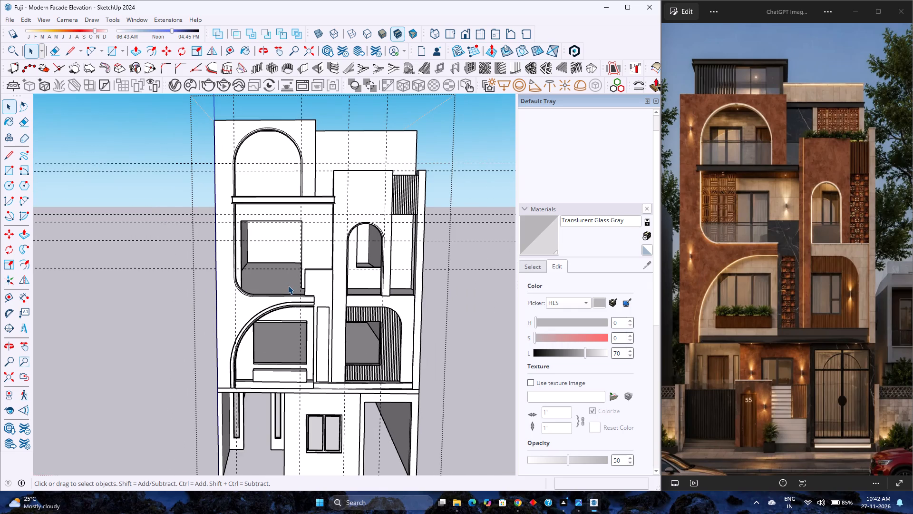
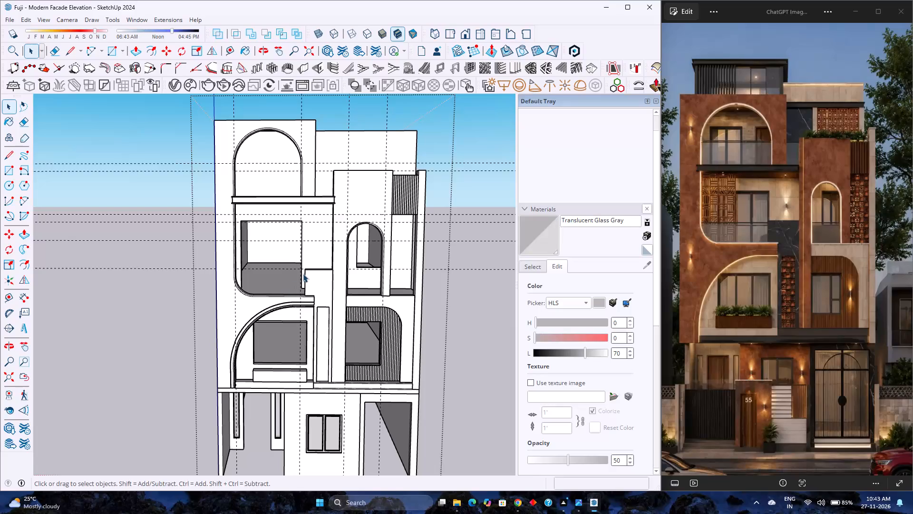
Examine the facade's overall massing and the arched openings and window recesses on the middle floors against the reference image.
scroll(303, 274, "up", 4)
scroll(303, 274, "down", 5)
scroll(303, 274, "up", 4)
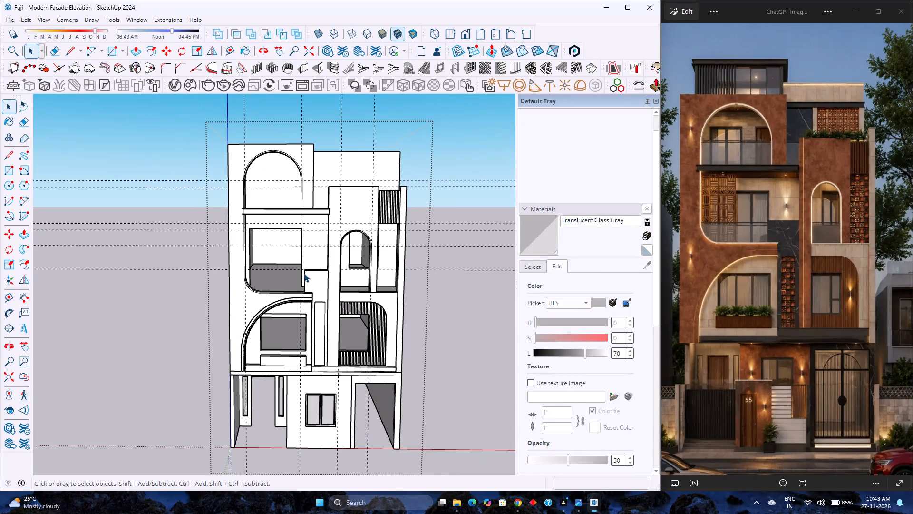
scroll(304, 274, "up", 7)
scroll(304, 274, "down", 8)
scroll(304, 278, "up", 1)
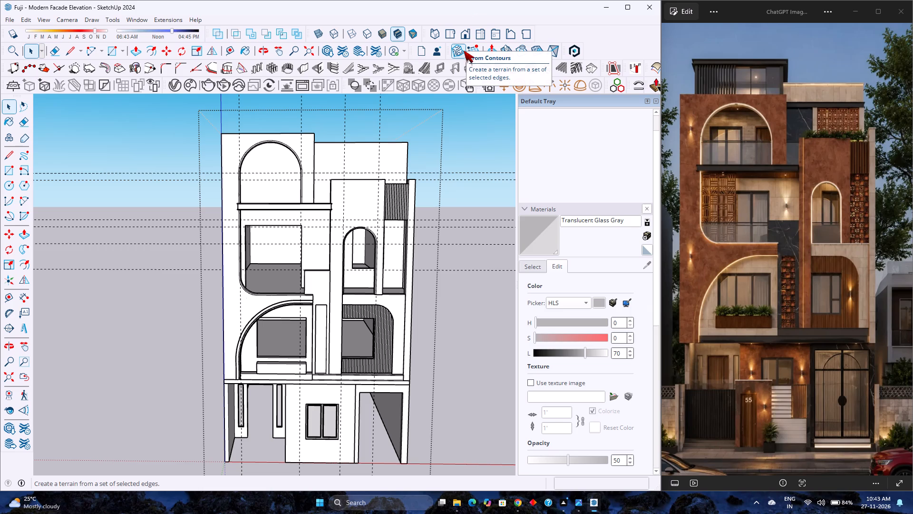
scroll(52, 513, "down", 3)
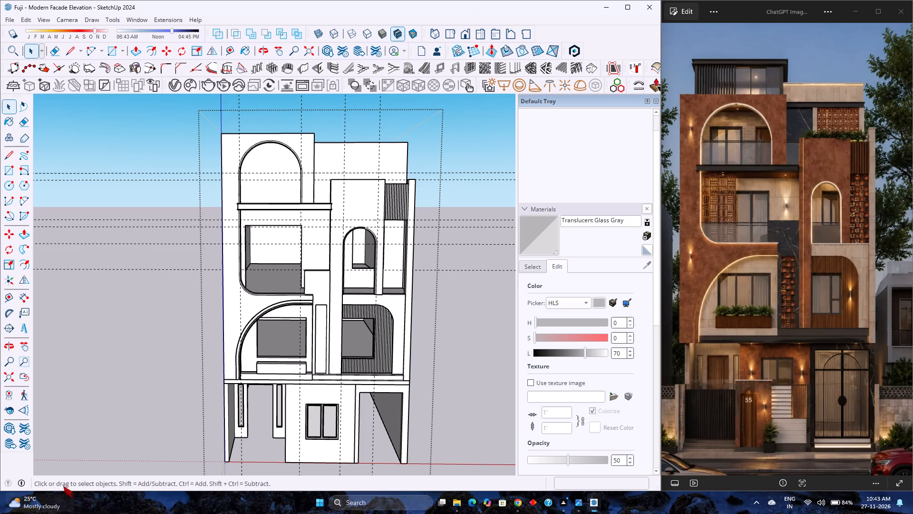
scroll(53, 471, "down", 1)
scroll(264, 331, "up", 6)
scroll(267, 350, "down", 1)
scroll(267, 350, "up", 1)
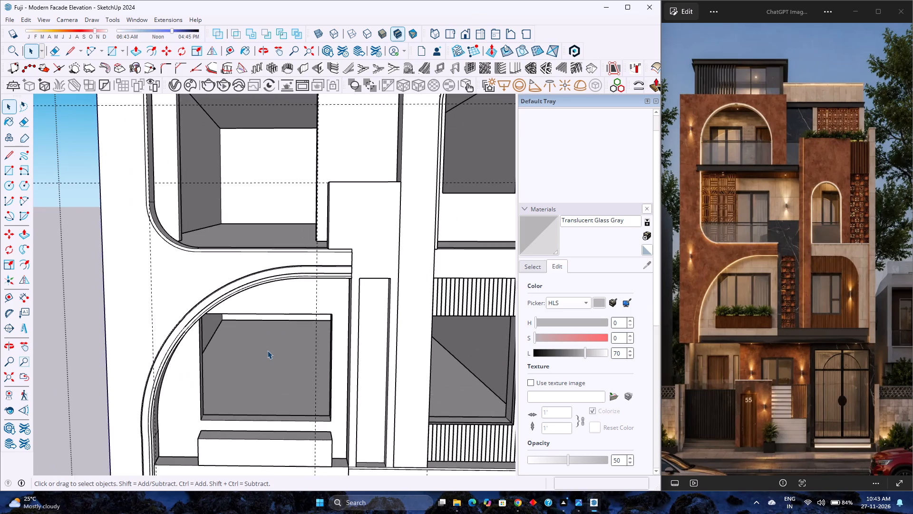
scroll(267, 351, "down", 2)
scroll(266, 355, "up", 3)
scroll(266, 355, "down", 4)
scroll(266, 355, "up", 3)
scroll(266, 355, "down", 1)
scroll(266, 355, "up", 1)
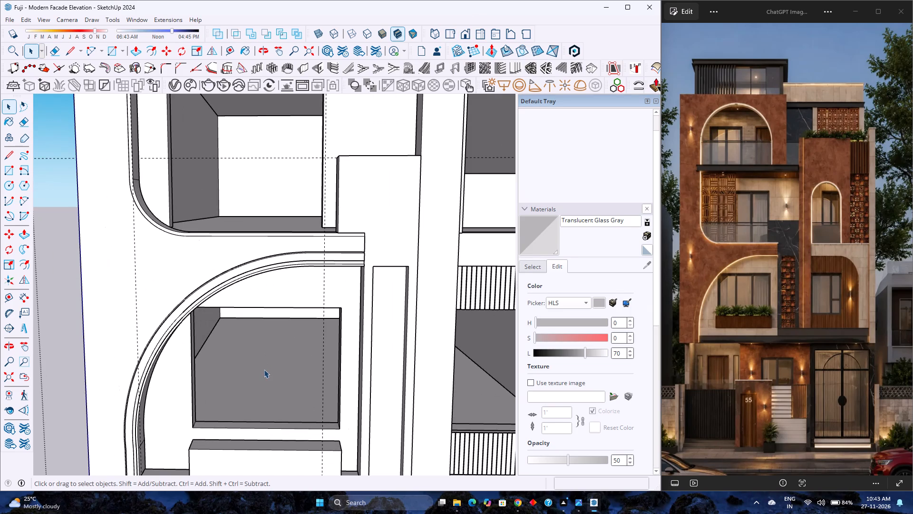
scroll(251, 387, "down", 2)
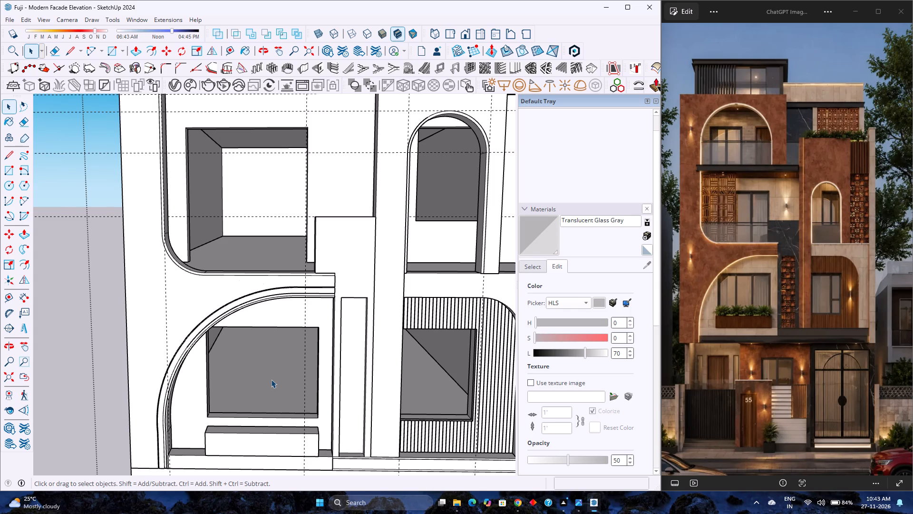
scroll(359, 198, "down", 3)
scroll(357, 207, "up", 3)
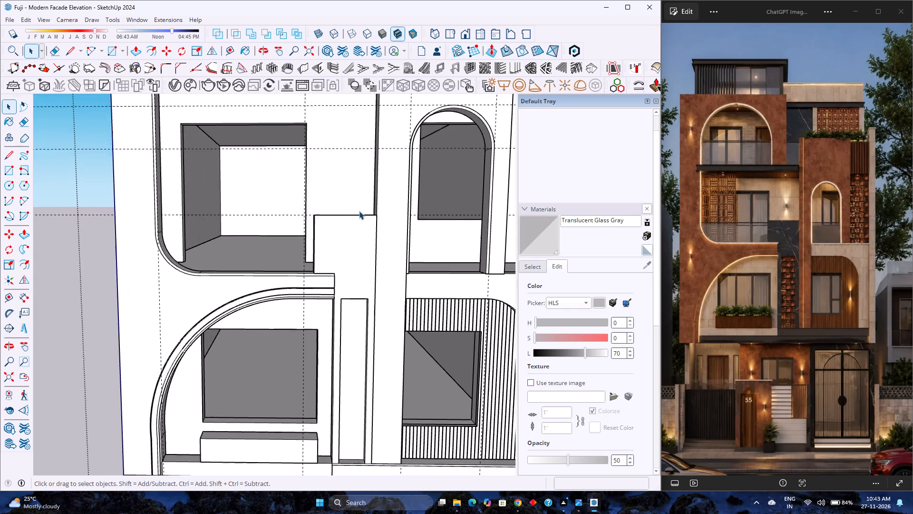
scroll(359, 211, "down", 7)
scroll(378, 217, "up", 1)
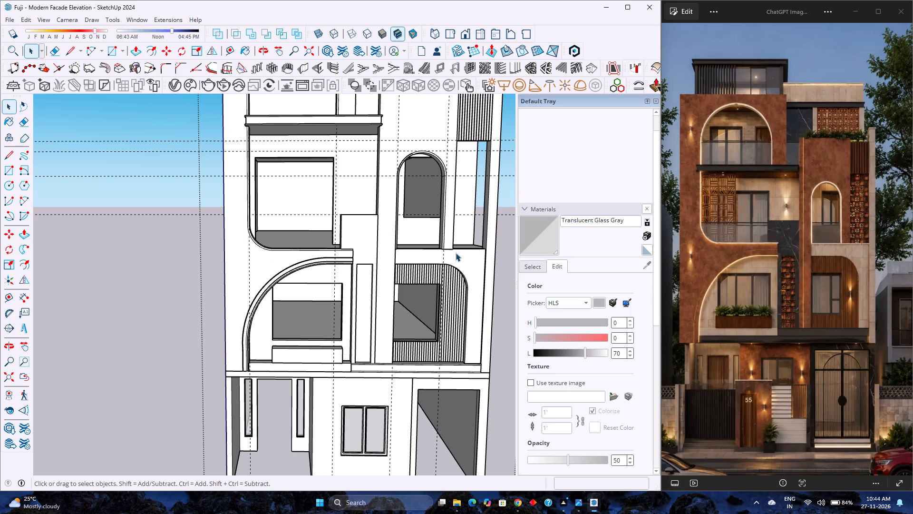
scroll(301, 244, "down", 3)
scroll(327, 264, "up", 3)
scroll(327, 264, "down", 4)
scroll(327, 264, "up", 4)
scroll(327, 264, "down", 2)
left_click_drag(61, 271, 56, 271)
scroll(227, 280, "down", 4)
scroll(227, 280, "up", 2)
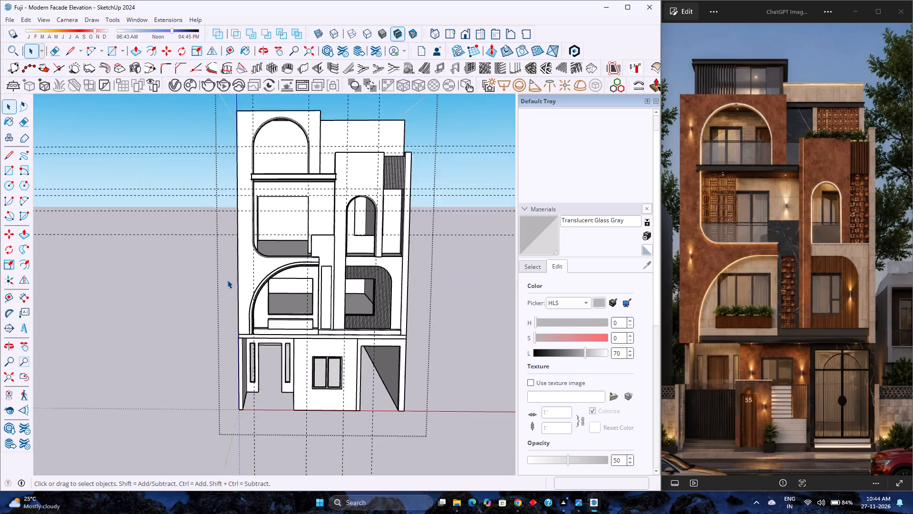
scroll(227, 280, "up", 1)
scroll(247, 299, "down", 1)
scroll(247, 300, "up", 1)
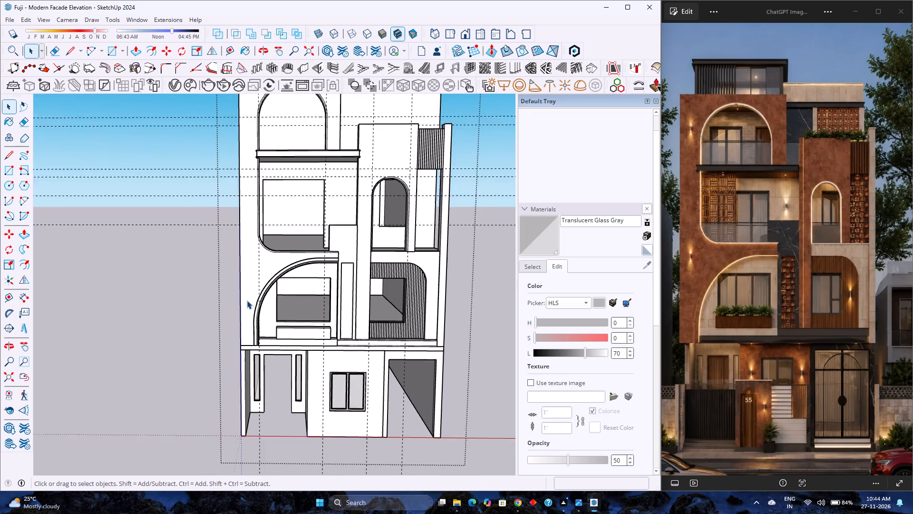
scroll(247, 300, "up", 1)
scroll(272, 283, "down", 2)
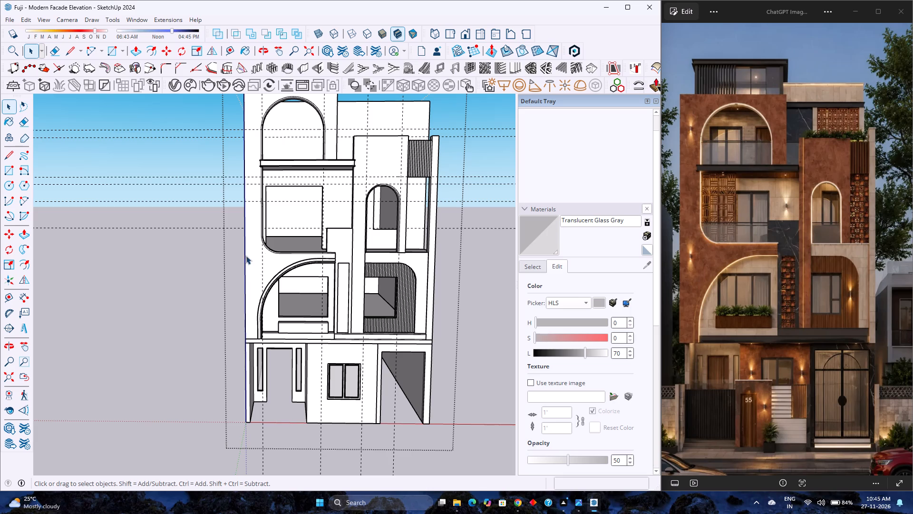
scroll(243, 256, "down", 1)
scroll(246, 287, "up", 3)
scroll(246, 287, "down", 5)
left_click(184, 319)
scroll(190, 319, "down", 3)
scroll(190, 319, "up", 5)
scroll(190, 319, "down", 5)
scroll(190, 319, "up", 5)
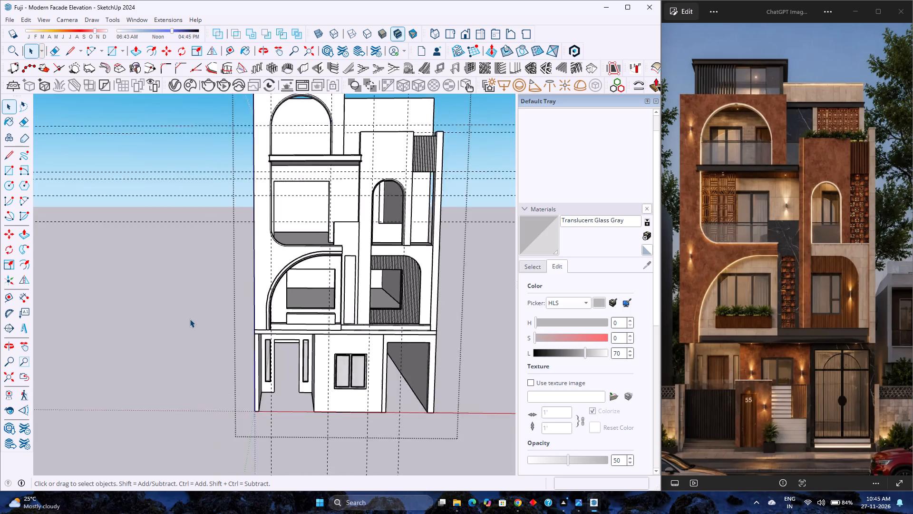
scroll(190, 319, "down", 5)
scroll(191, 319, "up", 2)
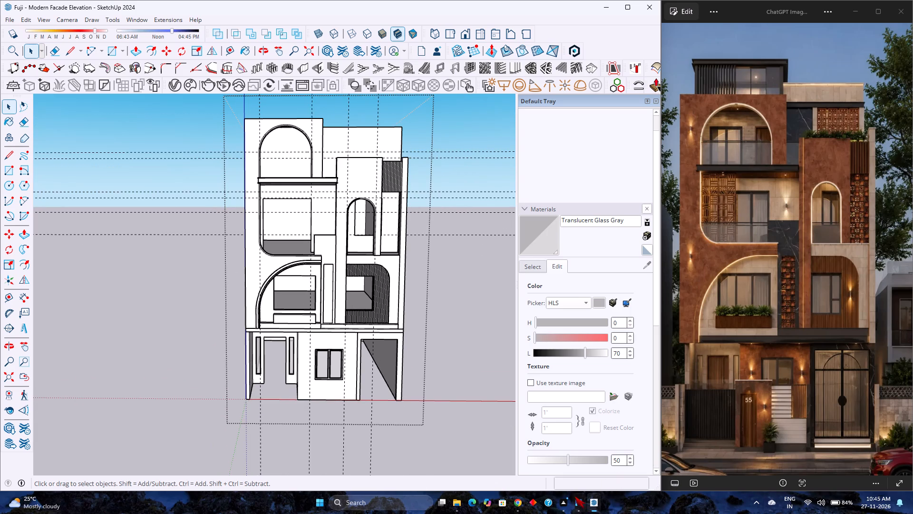
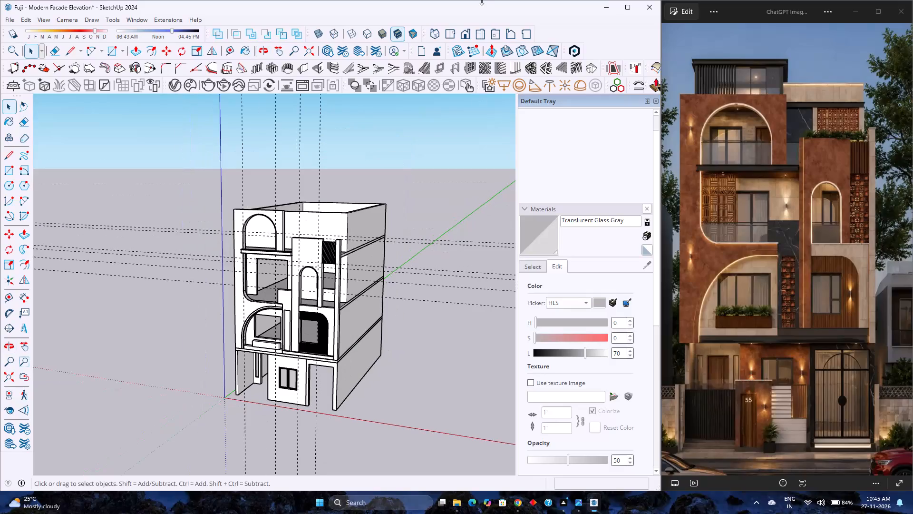
Examine the whole facade in the straight front view, comparing its panels and openings with the reference image.
left_click(459, 36)
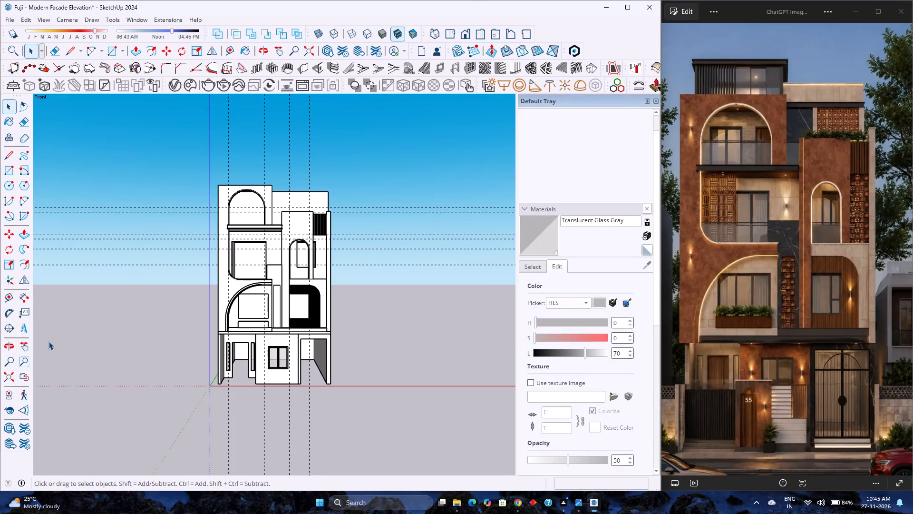
left_click(14, 381)
scroll(257, 330, "down", 3)
scroll(257, 330, "up", 3)
scroll(258, 329, "down", 2)
scroll(258, 329, "up", 1)
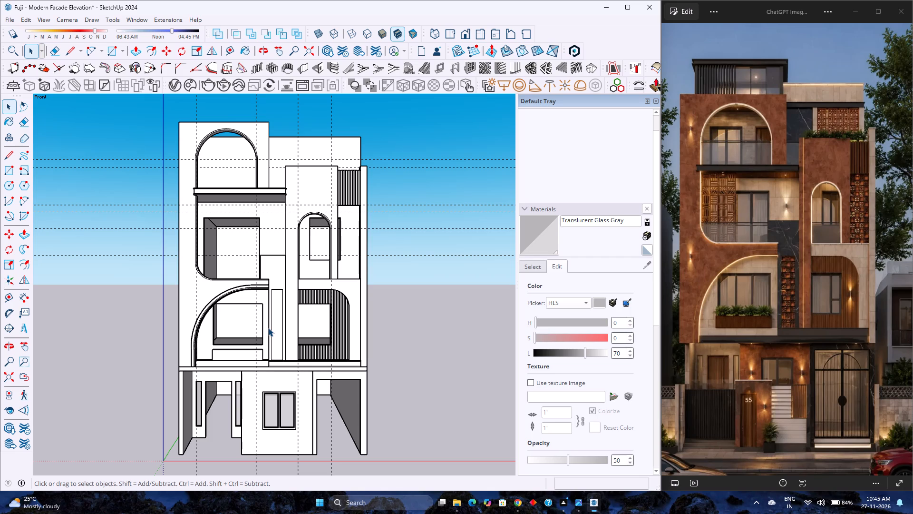
scroll(221, 279, "down", 4)
scroll(227, 296, "up", 5)
scroll(227, 296, "down", 5)
scroll(227, 296, "up", 4)
scroll(227, 297, "down", 5)
scroll(226, 297, "up", 5)
scroll(226, 297, "down", 5)
scroll(226, 297, "up", 5)
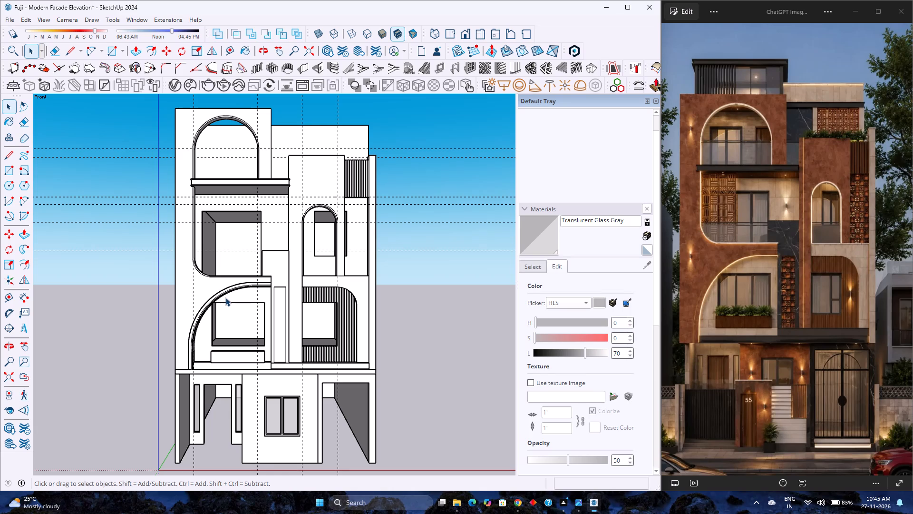
scroll(216, 299, "down", 3)
scroll(215, 299, "up", 3)
scroll(215, 299, "down", 4)
scroll(215, 299, "up", 3)
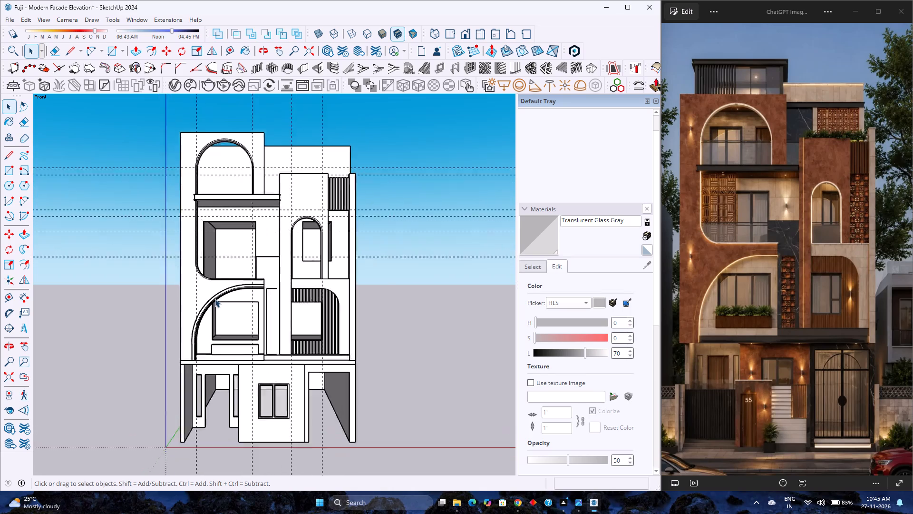
scroll(215, 299, "up", 1)
scroll(215, 299, "down", 5)
scroll(215, 299, "up", 4)
scroll(262, 246, "down", 4)
scroll(282, 222, "up", 2)
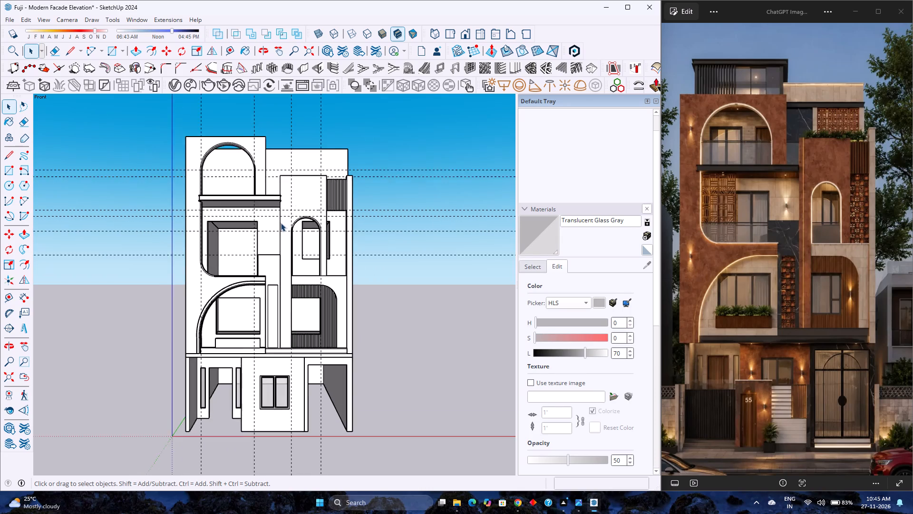
Open the tall wall panel with the narrow arched opening for editing and place a vertical guide 6 inches in from its left edge.
scroll(280, 225, "down", 2)
middle_click_drag(280, 226, 270, 299)
middle_click(270, 299)
scroll(284, 242, "up", 4)
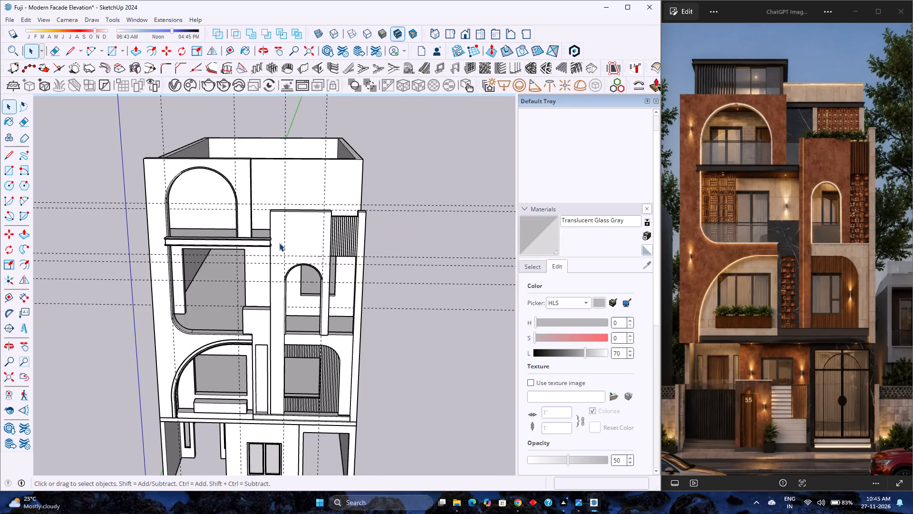
scroll(279, 243, "up", 2)
scroll(278, 246, "down", 2)
scroll(277, 247, "up", 1)
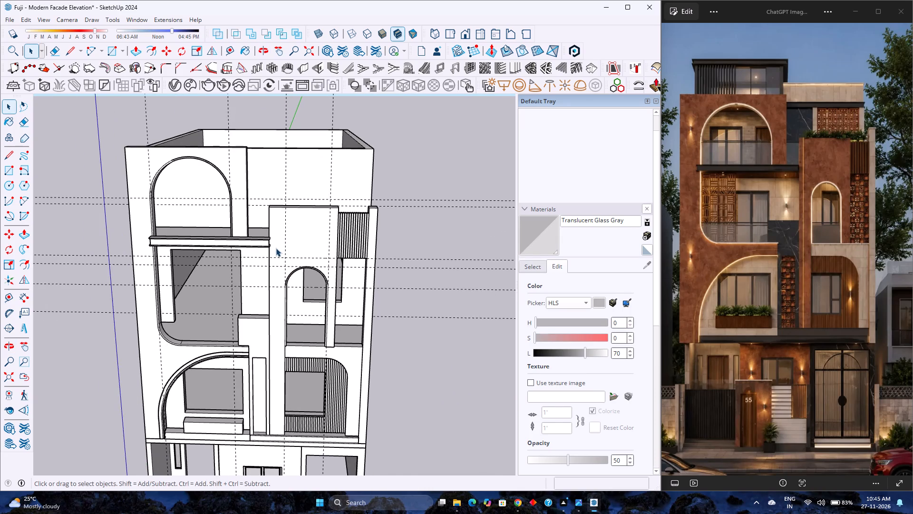
scroll(276, 248, "up", 4)
scroll(276, 248, "down", 4)
scroll(276, 248, "up", 5)
double_click(280, 245)
scroll(280, 245, "up", 3)
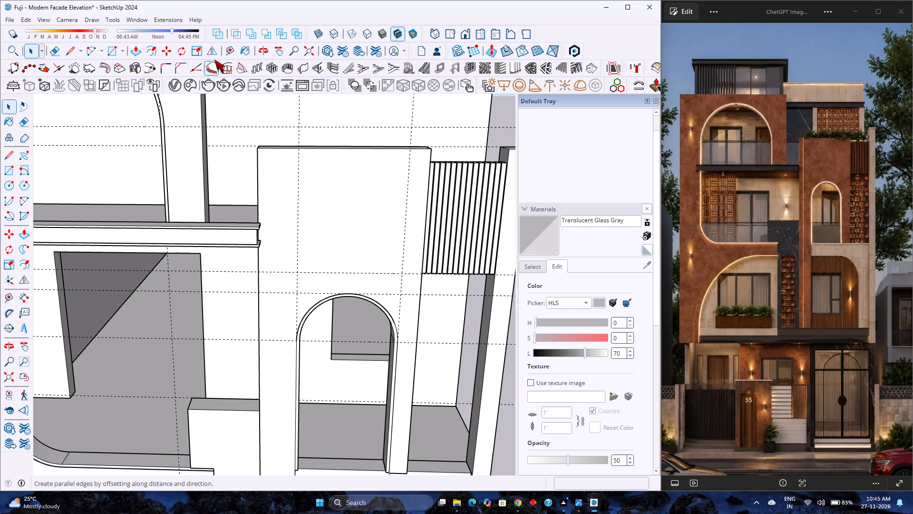
left_click(227, 48)
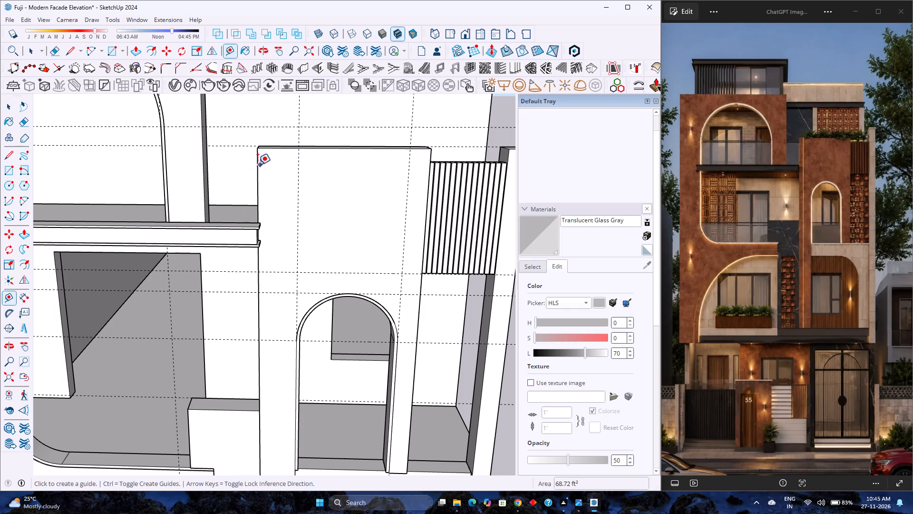
key("space")
triple_click(275, 190)
left_click(275, 190)
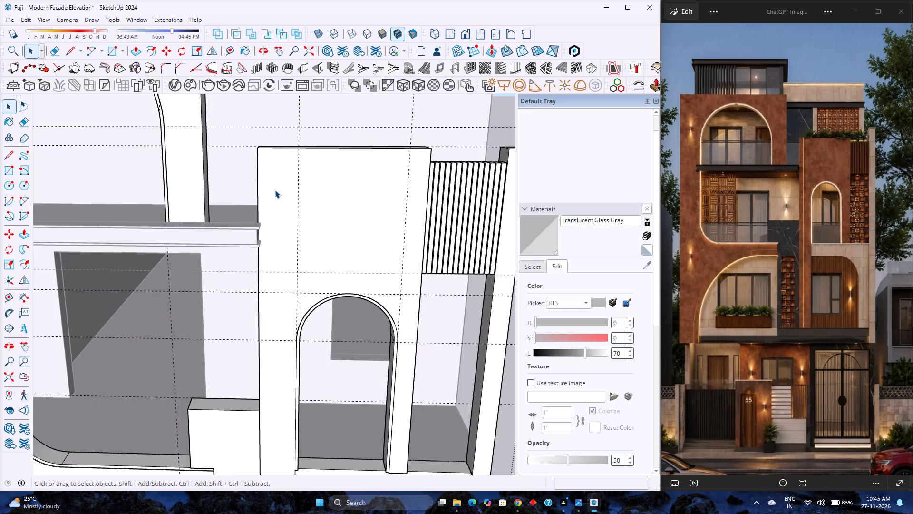
double_click(275, 190)
left_click(275, 190)
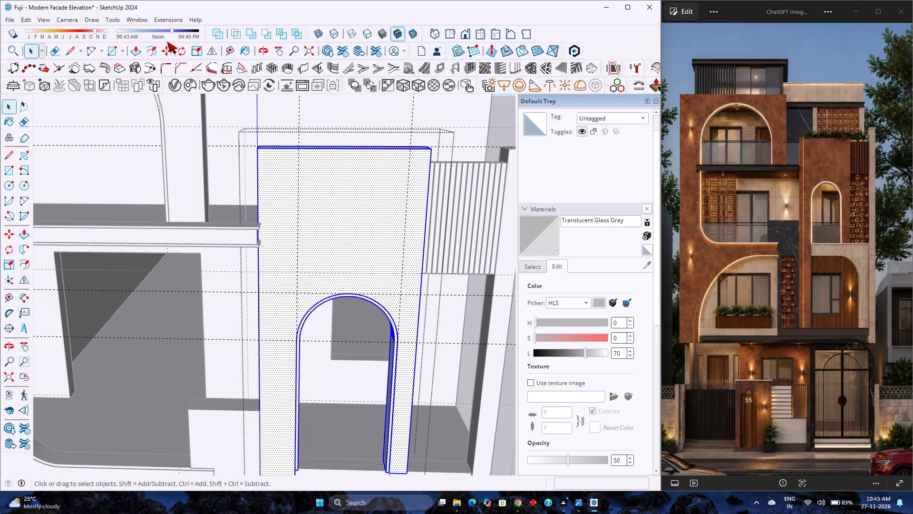
key("Escape")
left_click(286, 172)
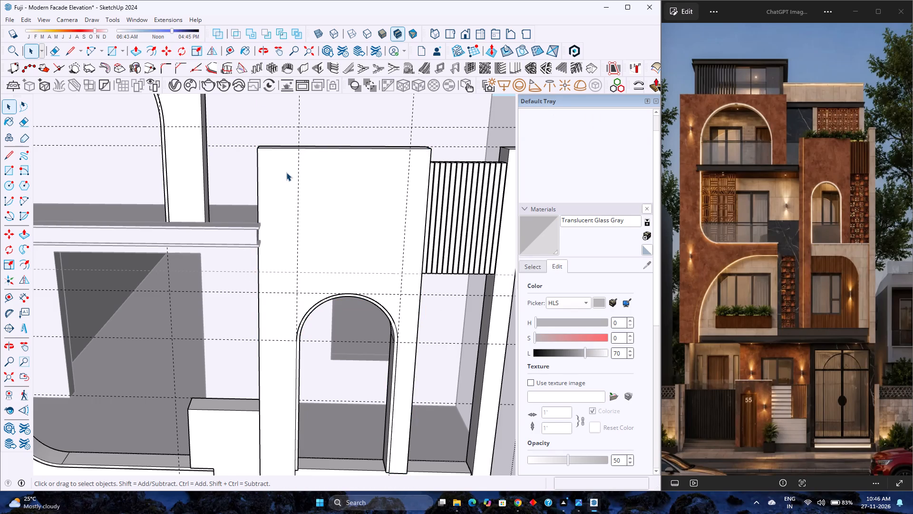
double_click(283, 172)
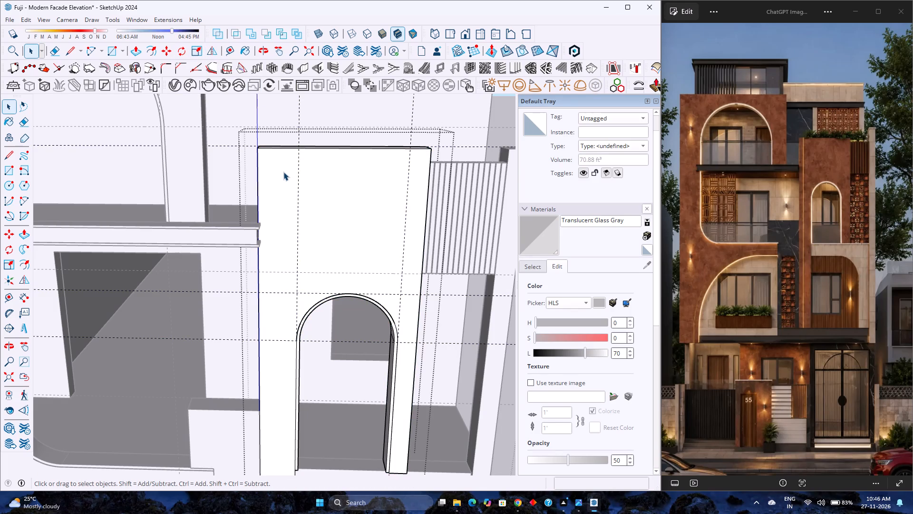
left_click(283, 172)
left_click(228, 51)
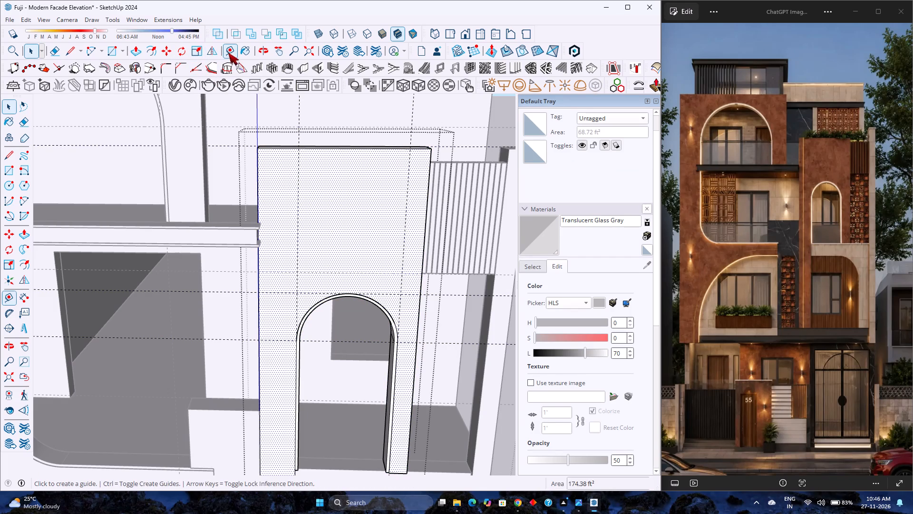
left_click(257, 176)
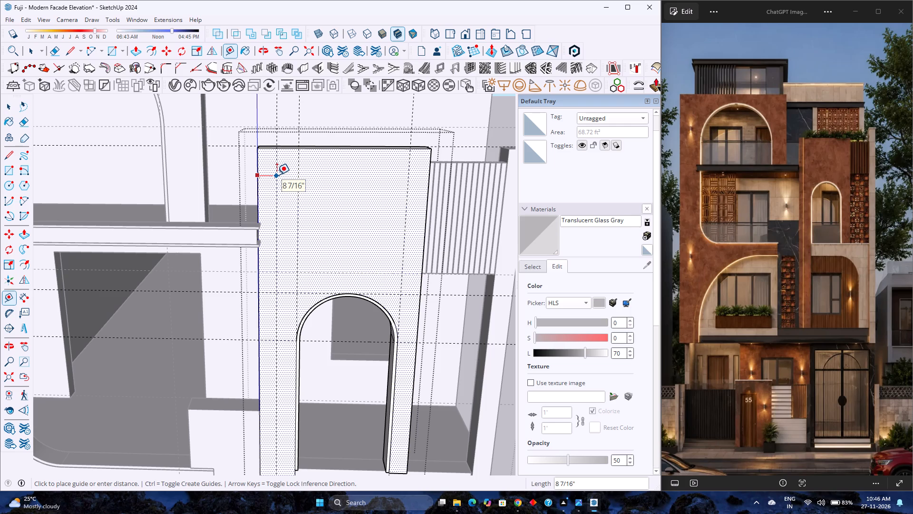
key("6")
key("Return")
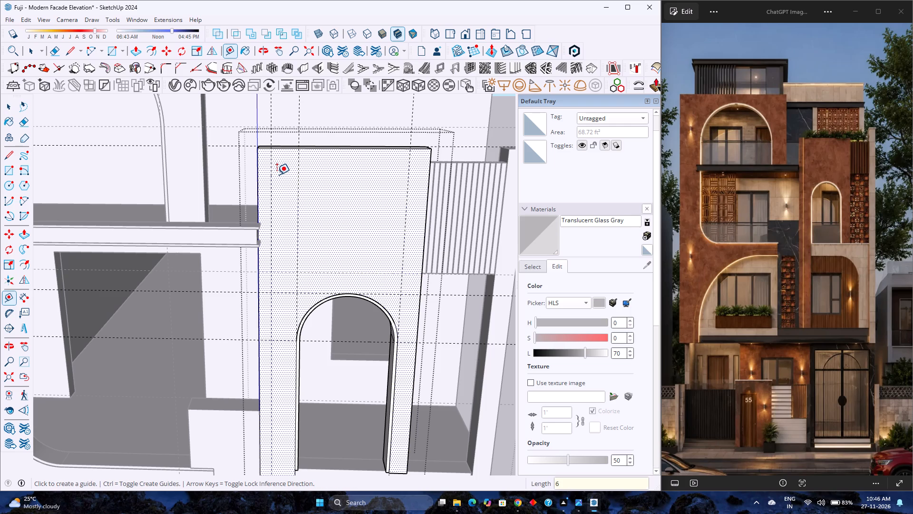
Draw a 0.25-inch line across the panel's top face, starting where the vertical guide meets the front top edge.
scroll(277, 176, "down", 2)
scroll(256, 263, "down", 2)
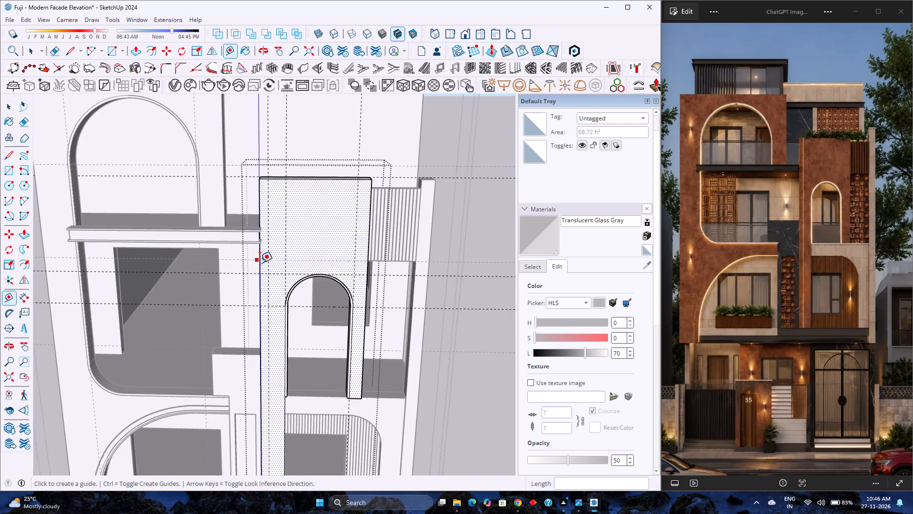
scroll(260, 262, "down", 3)
scroll(262, 203, "up", 16)
middle_click_drag(271, 206, 254, 344)
middle_click(254, 344)
scroll(267, 249, "up", 6)
key("l")
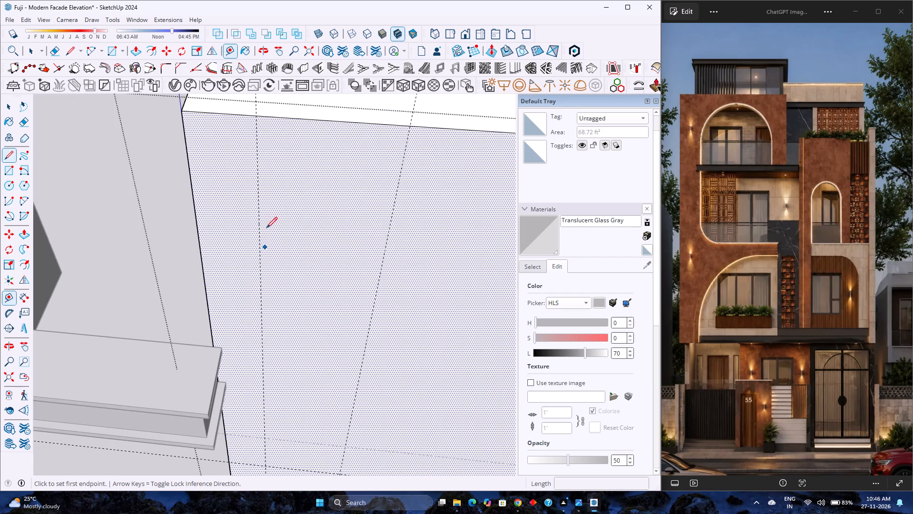
scroll(269, 177, "up", 2)
scroll(269, 177, "down", 6)
scroll(269, 137, "up", 1, "shift")
middle_click_drag(270, 138, 264, 175, "shift")
scroll(264, 175, "down", 1)
scroll(264, 175, "up", 6)
left_click(248, 169)
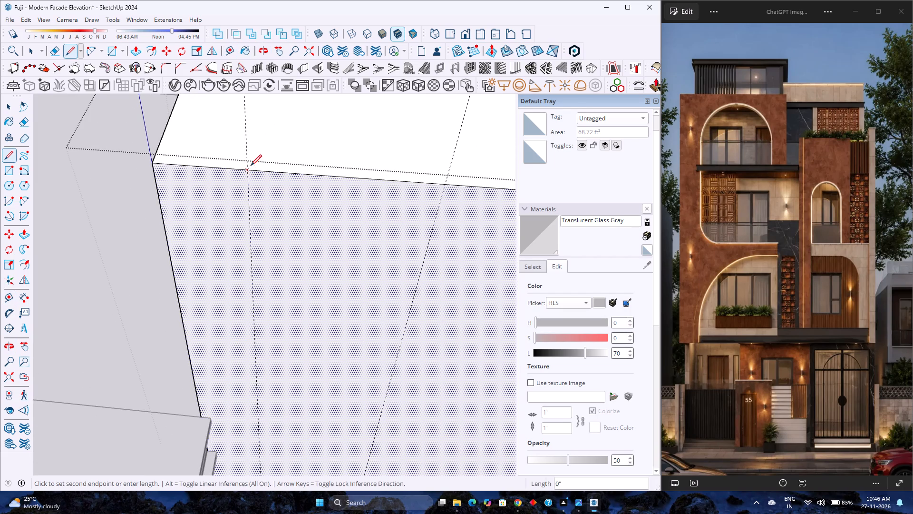
type("0.")
type("25")
key("Return")
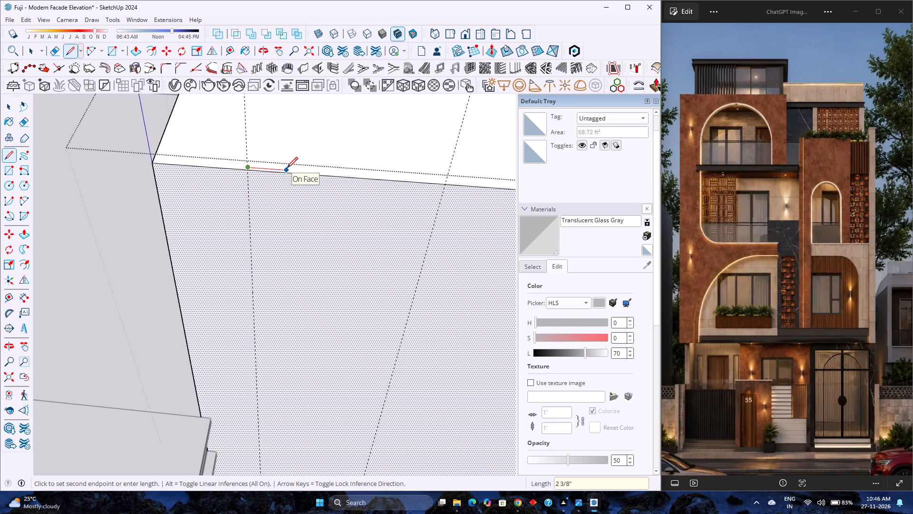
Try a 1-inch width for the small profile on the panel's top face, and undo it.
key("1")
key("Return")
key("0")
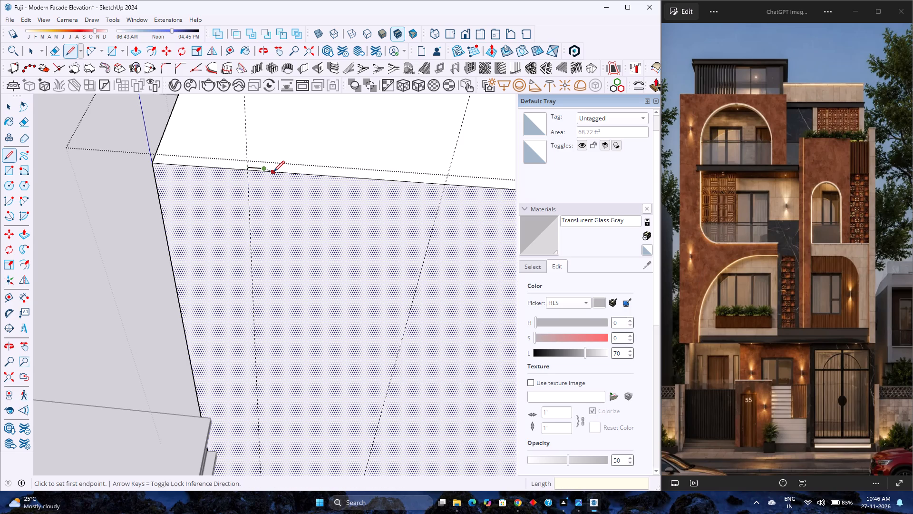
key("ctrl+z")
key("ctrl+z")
Complete the small rectangular profile on the panel's top face at 0.5 inch wide, closing it back to the front edge.
scroll(247, 163, "up", 10)
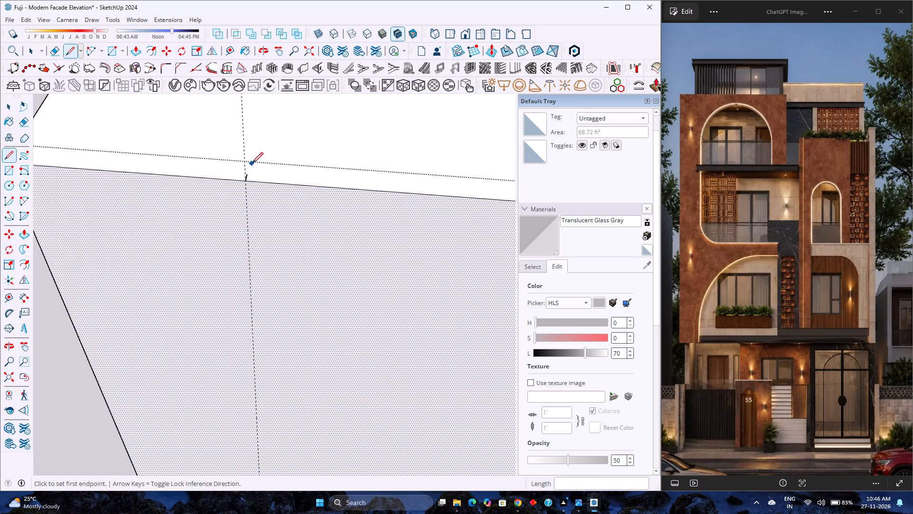
scroll(252, 163, "up", 6)
left_click(243, 185)
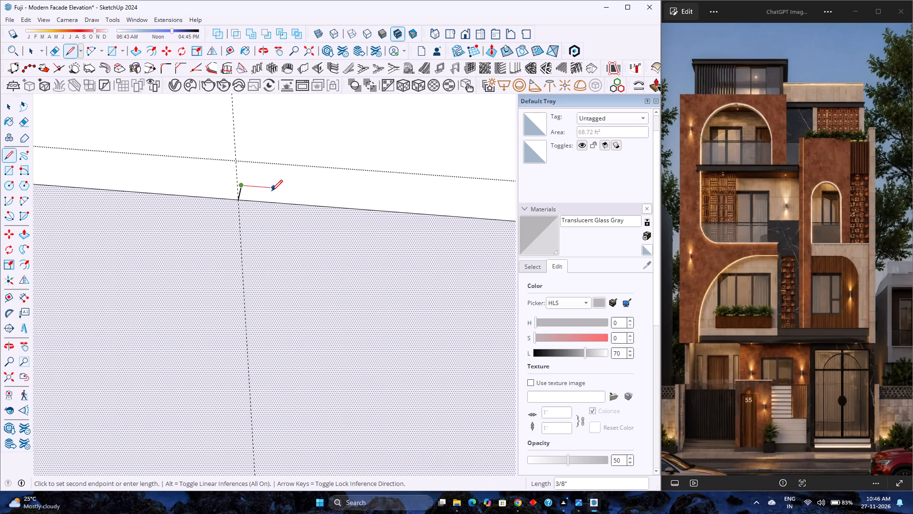
type("0.5")
key("Return")
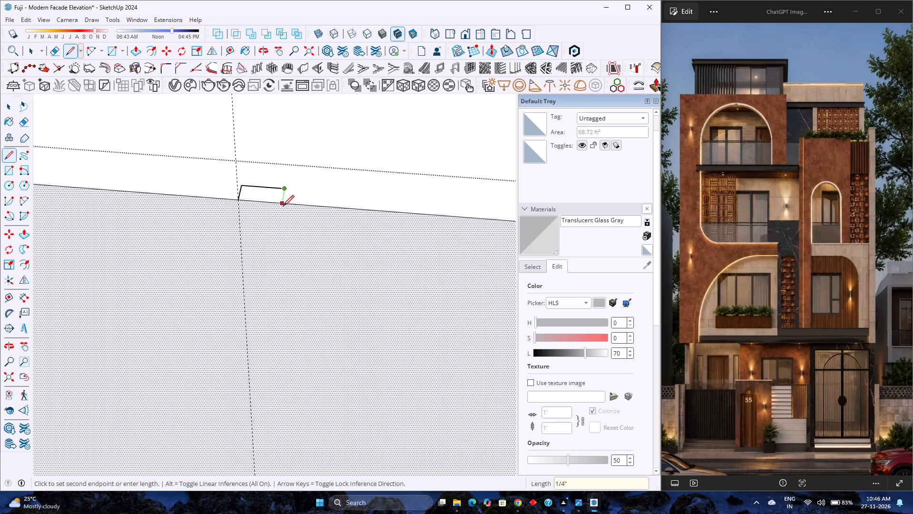
left_click(283, 206)
scroll(277, 203, "down", 8)
key("space")
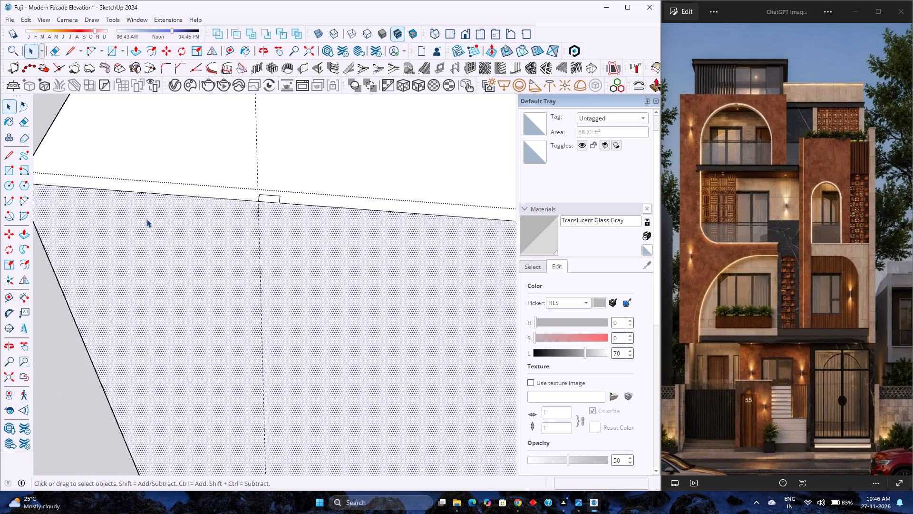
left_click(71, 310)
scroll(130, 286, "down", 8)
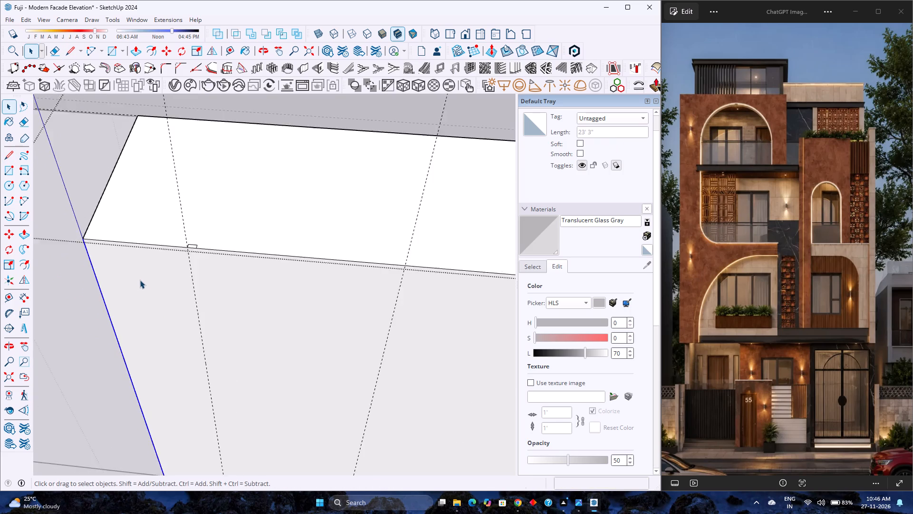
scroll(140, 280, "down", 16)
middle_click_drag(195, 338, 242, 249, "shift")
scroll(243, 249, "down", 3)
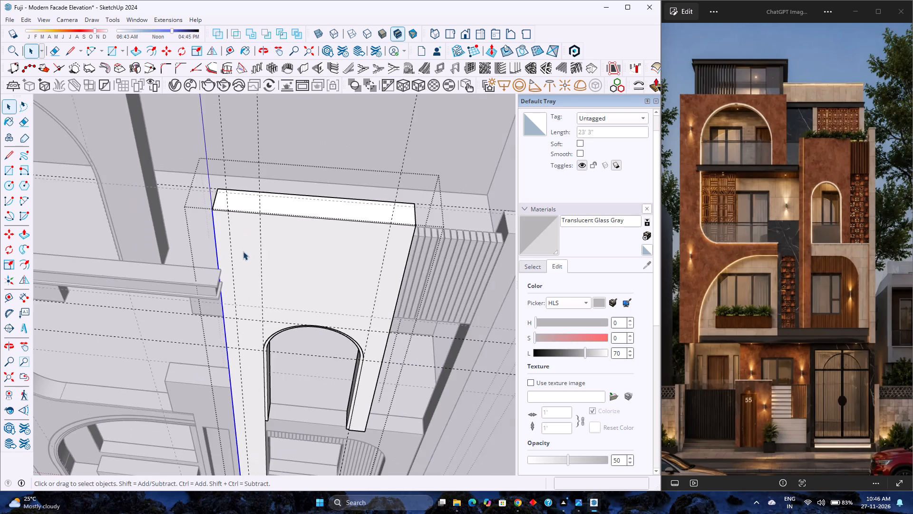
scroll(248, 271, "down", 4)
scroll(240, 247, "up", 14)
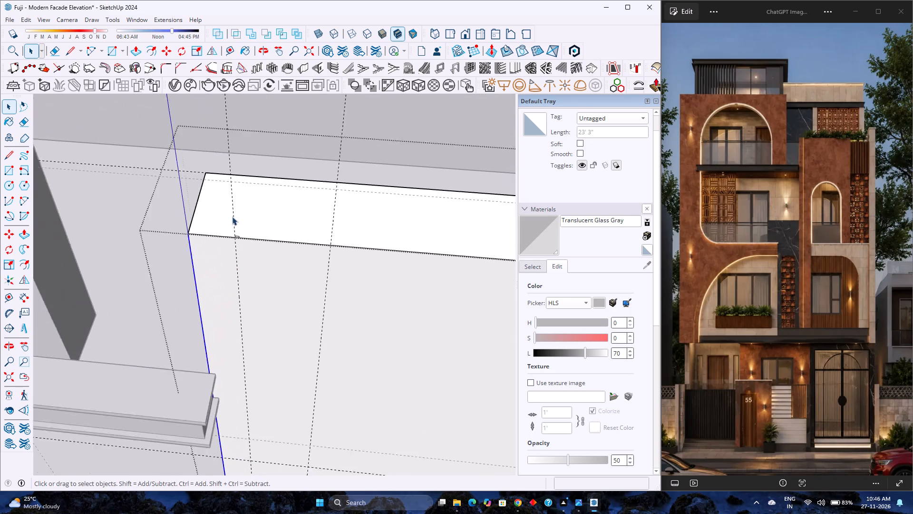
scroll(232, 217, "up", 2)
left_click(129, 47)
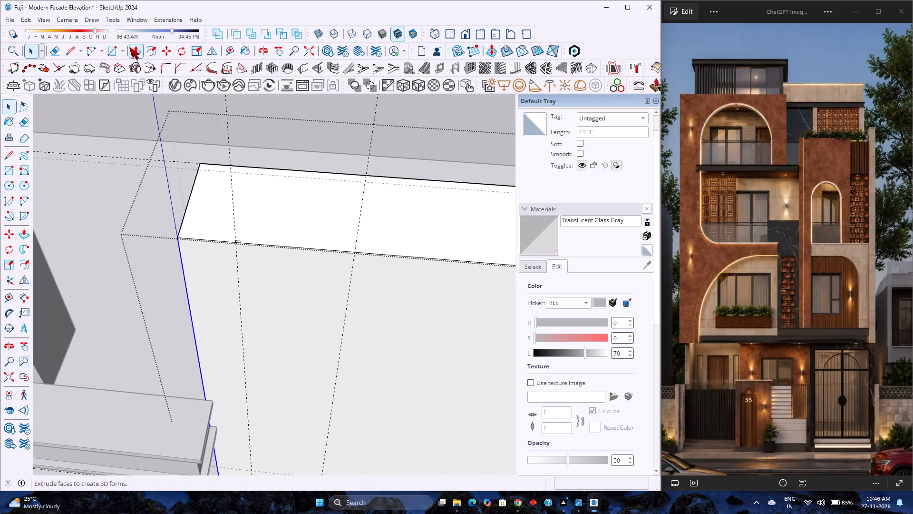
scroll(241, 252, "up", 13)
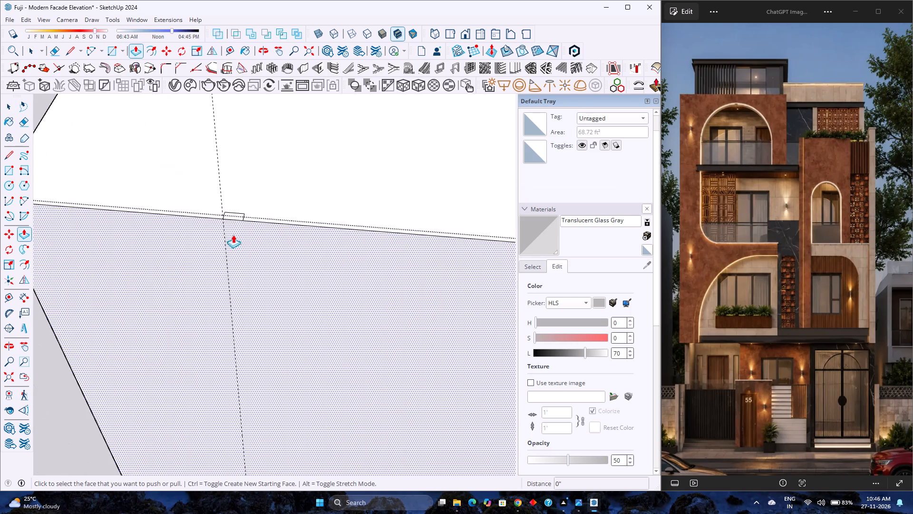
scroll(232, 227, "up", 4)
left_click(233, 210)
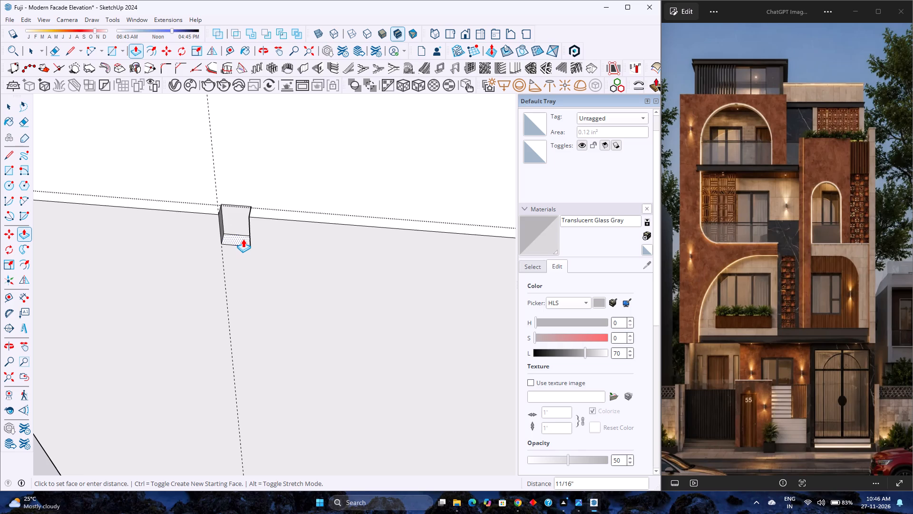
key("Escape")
Cut a full-height groove in the panel's front with Follow Me, sweeping the small top profile along the panel's left vertical edge.
scroll(243, 239, "down", 9)
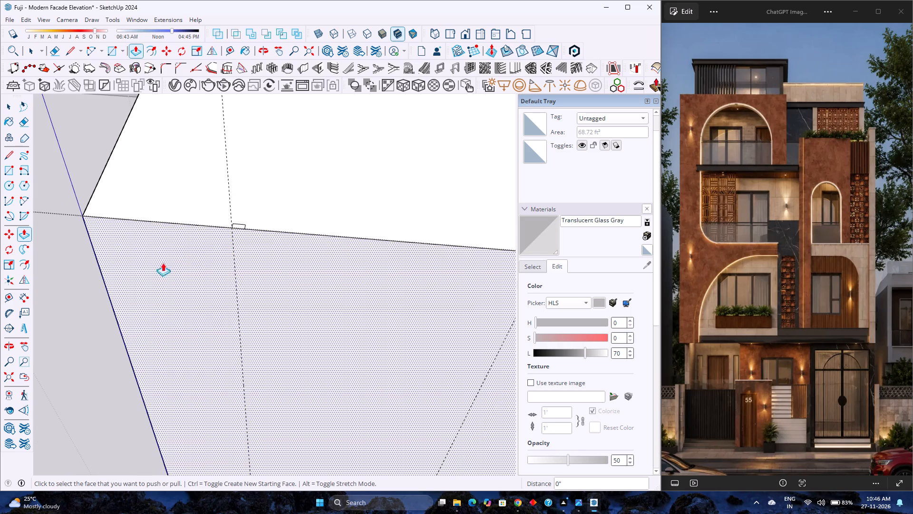
key("space")
left_click(101, 272)
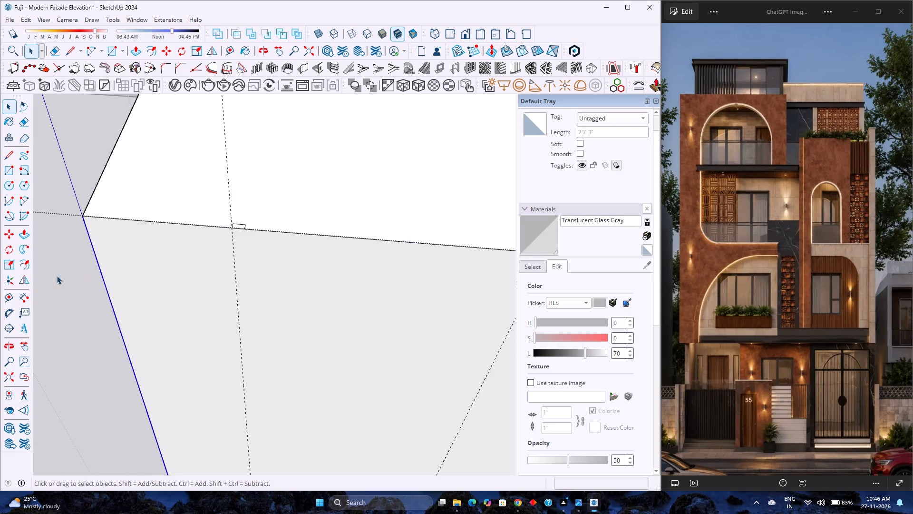
left_click(19, 249)
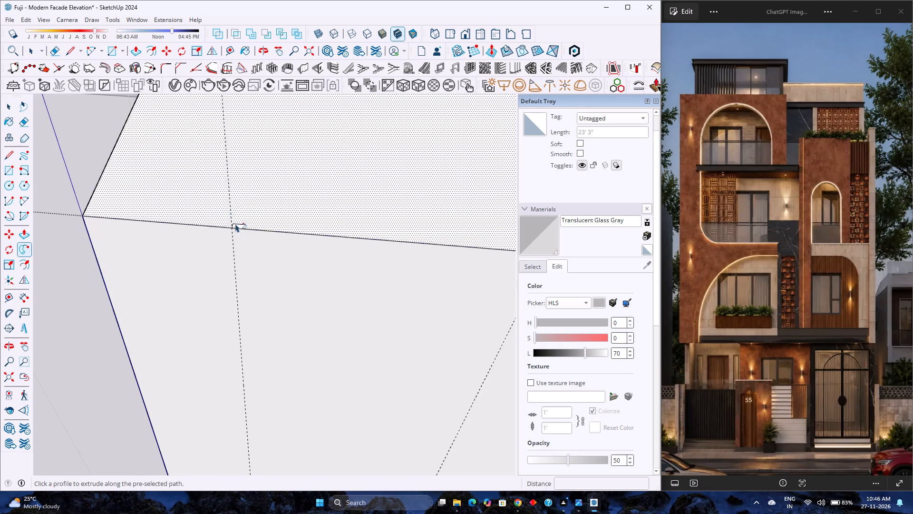
left_click(236, 225)
Narrow the vertical groove by push/pulling its side face farther from the guide inward by 0.25 inch.
scroll(235, 208, "down", 11)
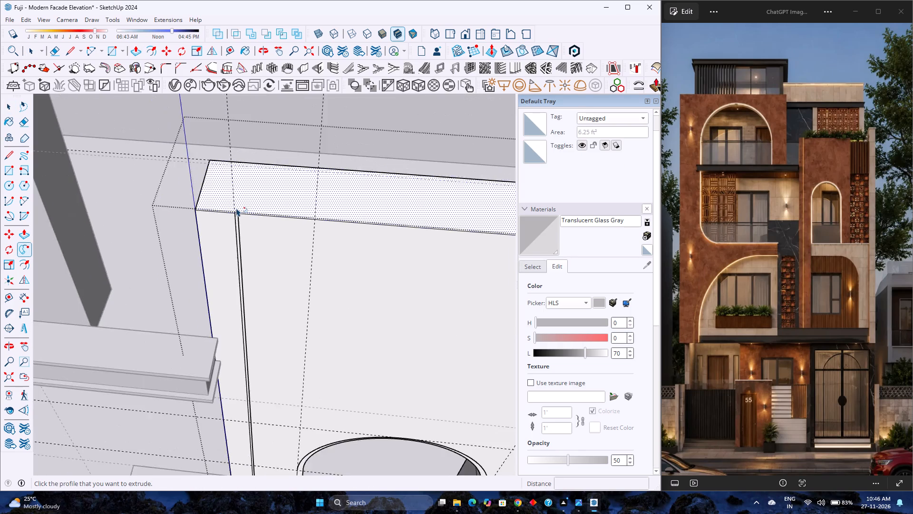
scroll(236, 208, "down", 14)
scroll(233, 205, "down", 10)
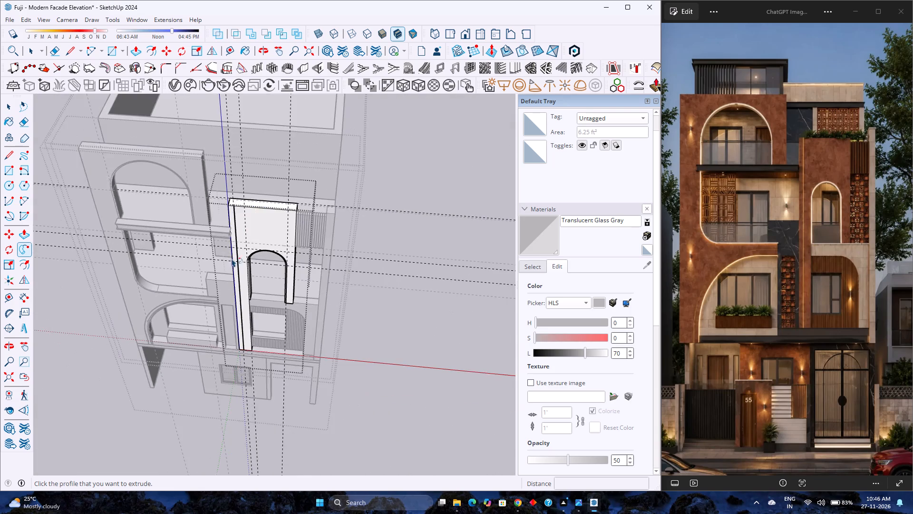
middle_click_drag(232, 258, 248, 200)
middle_click(248, 200)
scroll(252, 198, "down", 7)
scroll(246, 187, "up", 8)
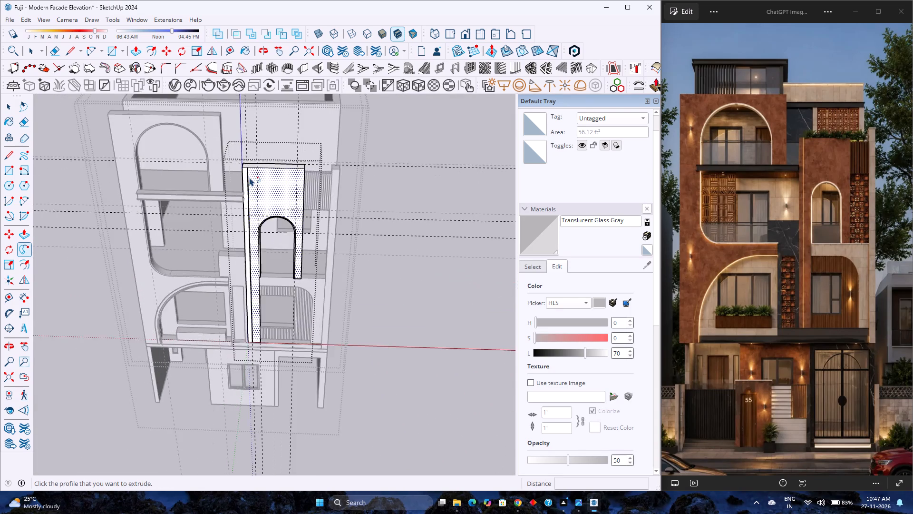
scroll(250, 178, "up", 19)
scroll(250, 152, "up", 3)
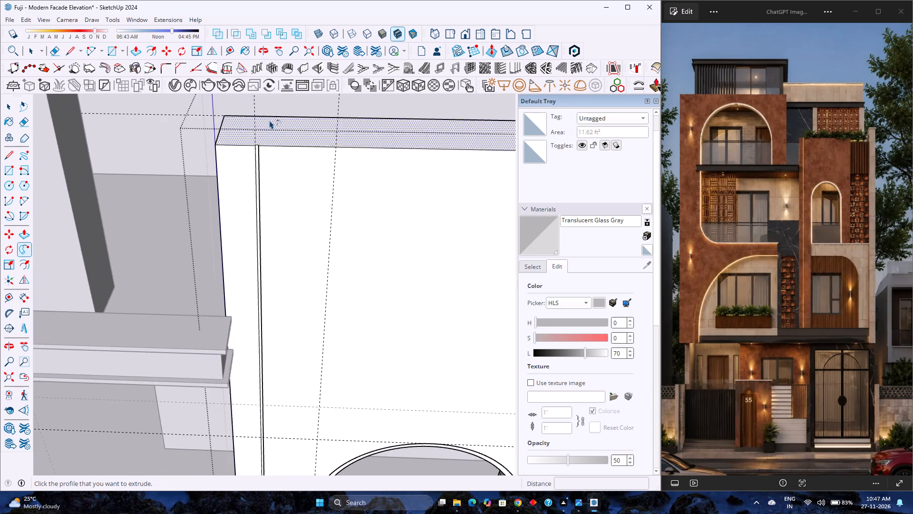
scroll(270, 120, "up", 4)
left_click(136, 47)
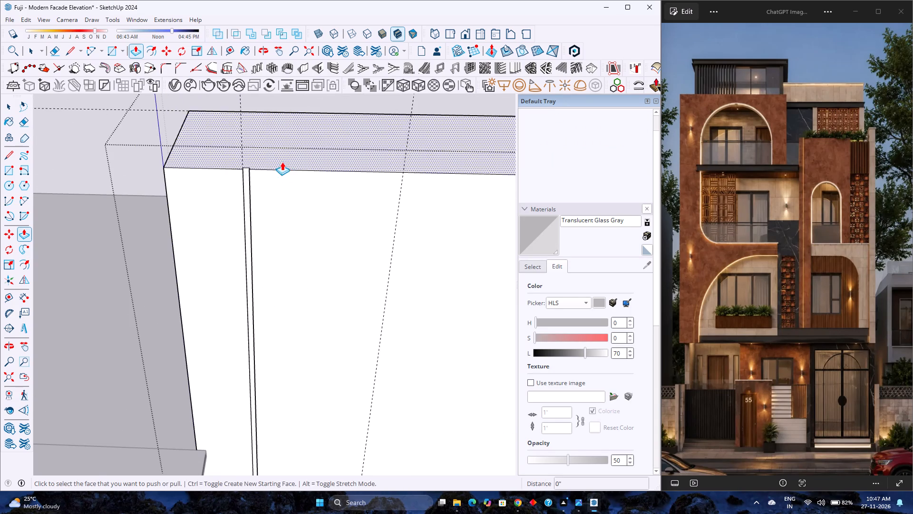
scroll(271, 165, "up", 13)
middle_click_drag(229, 182, 448, 244)
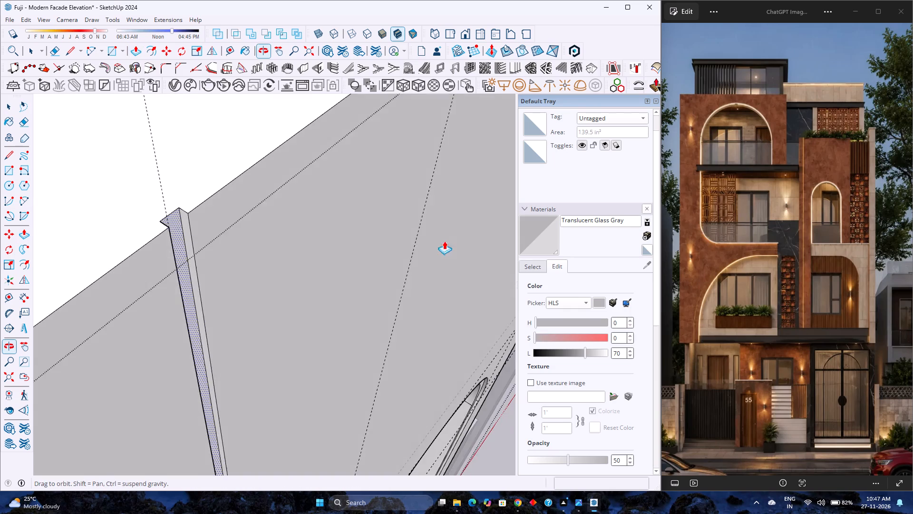
scroll(225, 217, "up", 4)
scroll(147, 217, "up", 2)
left_click(167, 212)
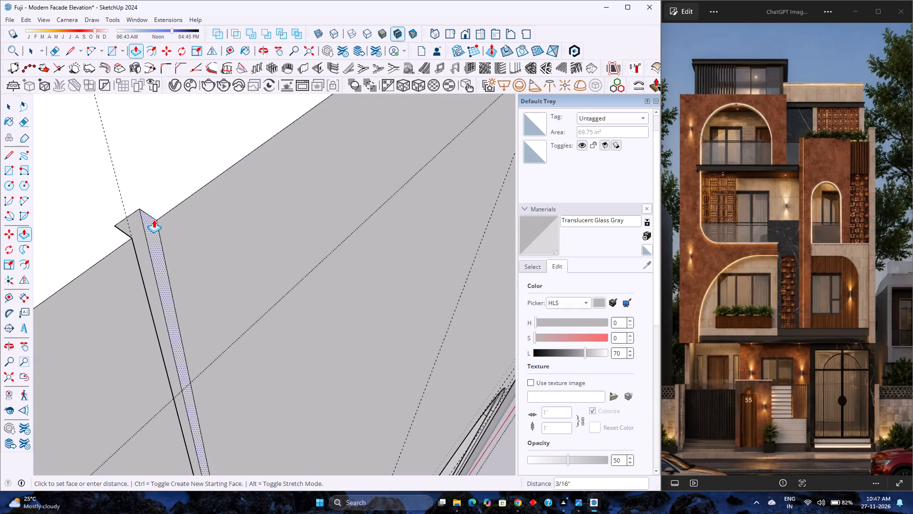
type("0.25")
key("Return")
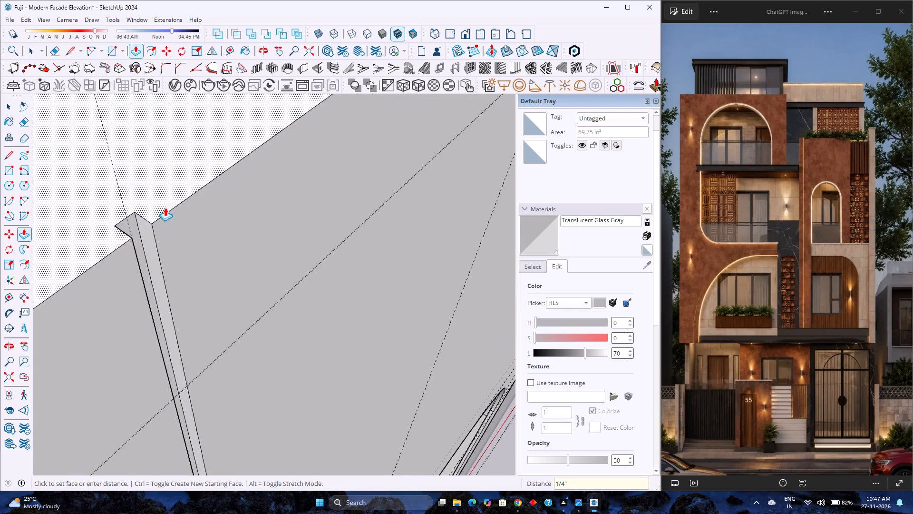
Finish editing the tall arched panel and return to the surrounding upper-facade group.
scroll(165, 207, "down", 5)
key("space")
scroll(165, 204, "down", 20)
scroll(165, 204, "down", 2)
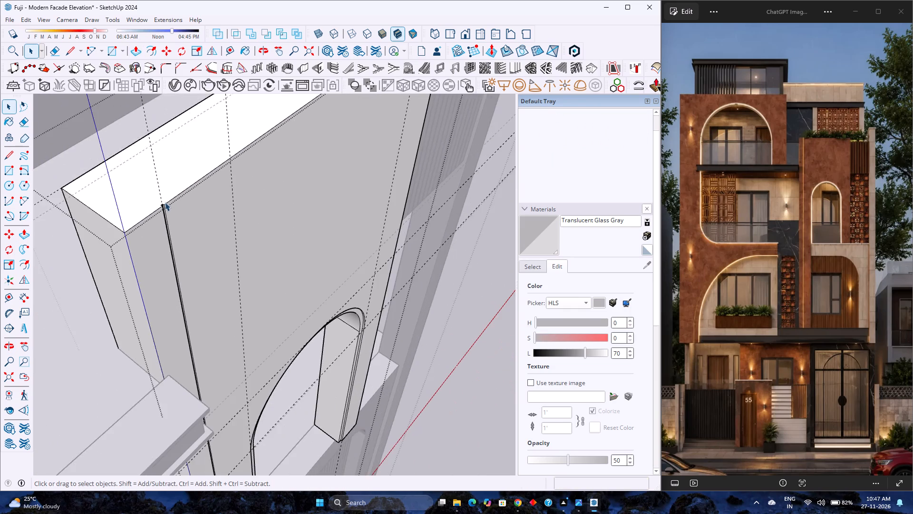
scroll(165, 202, "down", 5)
middle_click_drag(230, 247, 111, 225)
scroll(112, 221, "down", 11)
middle_click_drag(228, 238, 249, 186, "shift")
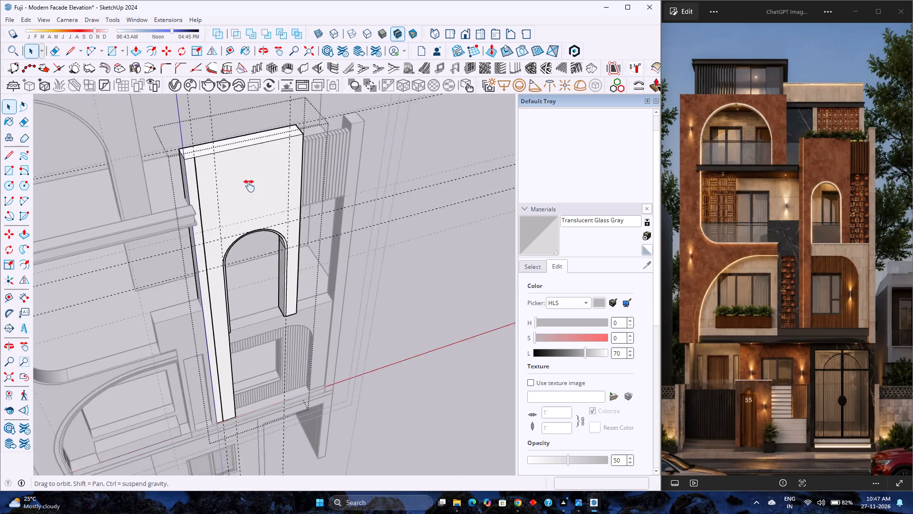
middle_click_drag(249, 186, 251, 185, "shift")
middle_click_drag(277, 218, 142, 177)
scroll(142, 175, "up", 1)
scroll(163, 167, "down", 4)
middle_click_drag(209, 210, 296, 280, "shift")
scroll(299, 282, "up", 1, "shift")
left_click(327, 277)
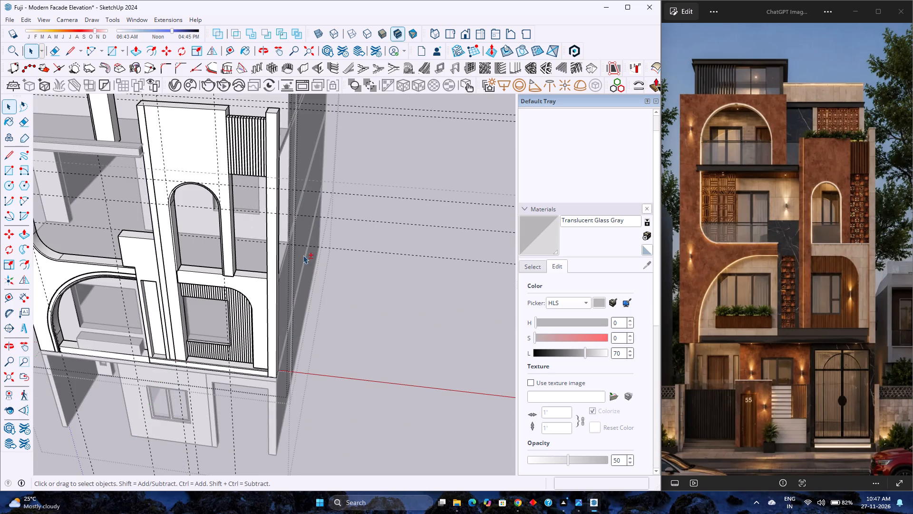
middle_click_drag(312, 268, 343, 326, "shift")
left_click(392, 262)
Examine the facade's arched panels and grooves from the front and from the side.
scroll(380, 253, "down", 3)
middle_click_drag(387, 279, 374, 250, "shift")
scroll(375, 247, "up", 1, "shift")
scroll(374, 246, "down", 4)
middle_click_drag(377, 288, 372, 220)
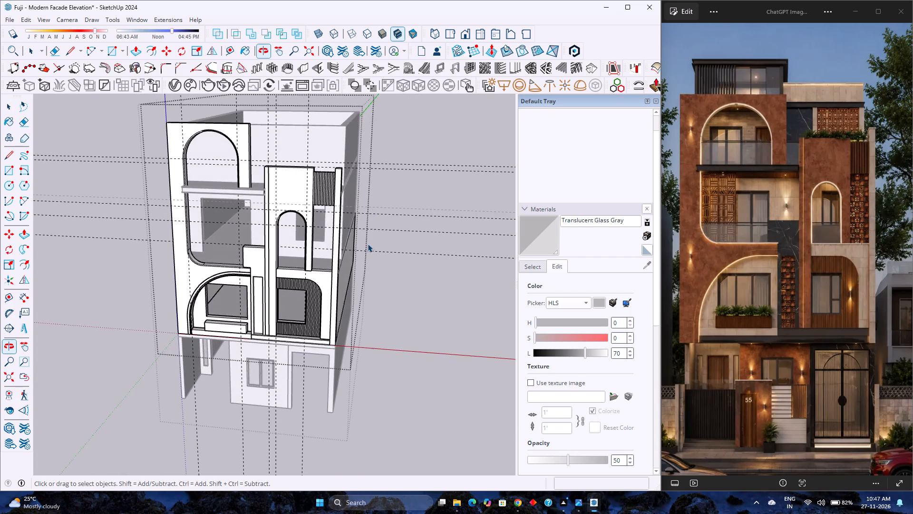
scroll(359, 254, "up", 4)
scroll(359, 255, "down", 8)
scroll(357, 285, "up", 4)
scroll(357, 285, "down", 4)
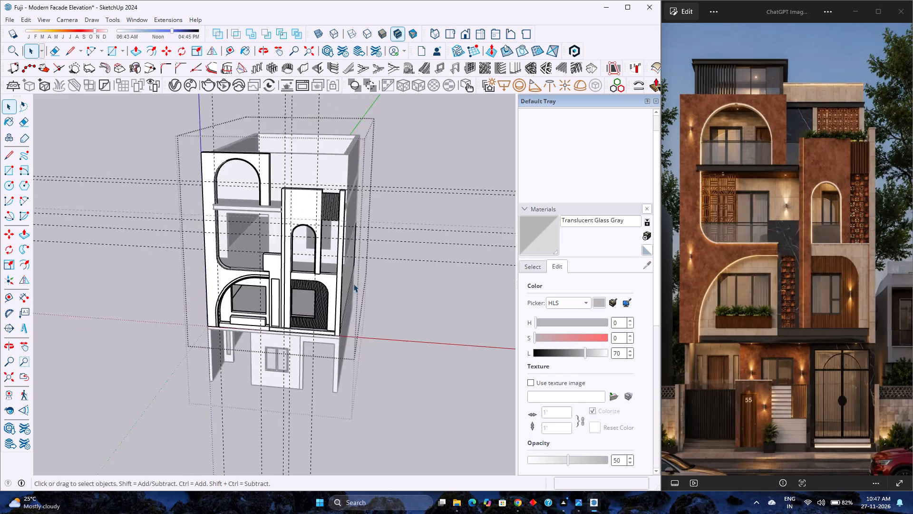
scroll(350, 282, "up", 4)
scroll(350, 282, "down", 4)
scroll(351, 282, "up", 4)
scroll(351, 282, "down", 5)
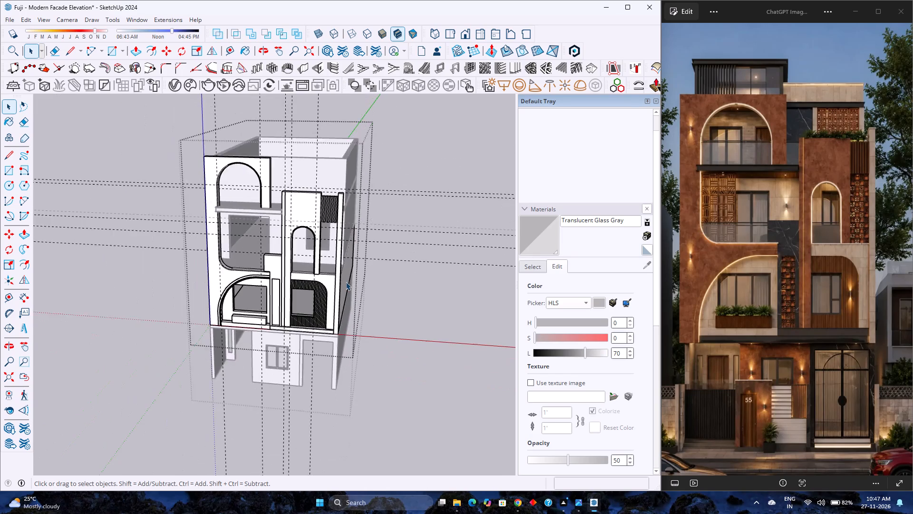
scroll(346, 281, "up", 3)
scroll(346, 281, "down", 2)
scroll(358, 232, "up", 4)
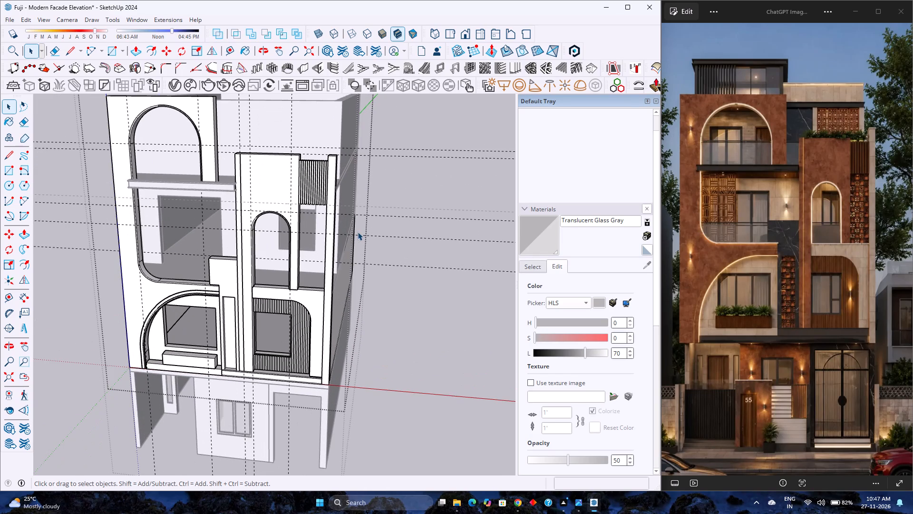
middle_click_drag(341, 181, 112, 294)
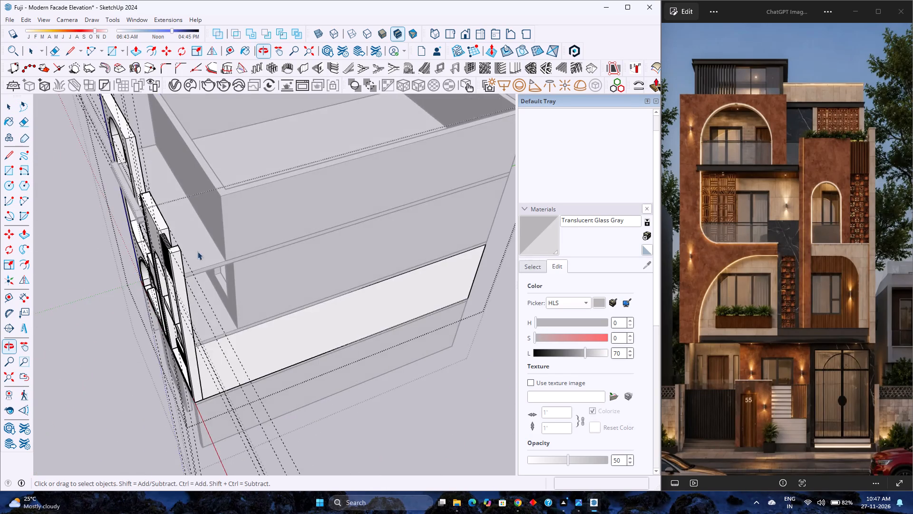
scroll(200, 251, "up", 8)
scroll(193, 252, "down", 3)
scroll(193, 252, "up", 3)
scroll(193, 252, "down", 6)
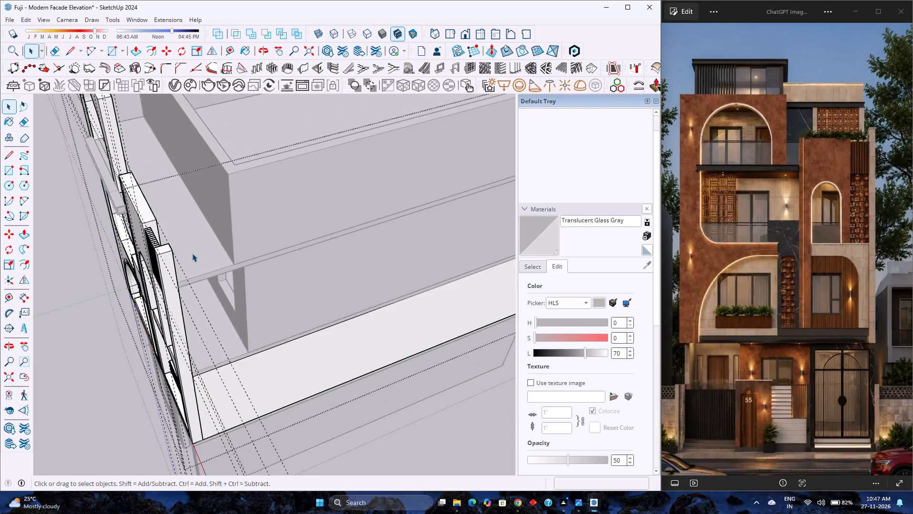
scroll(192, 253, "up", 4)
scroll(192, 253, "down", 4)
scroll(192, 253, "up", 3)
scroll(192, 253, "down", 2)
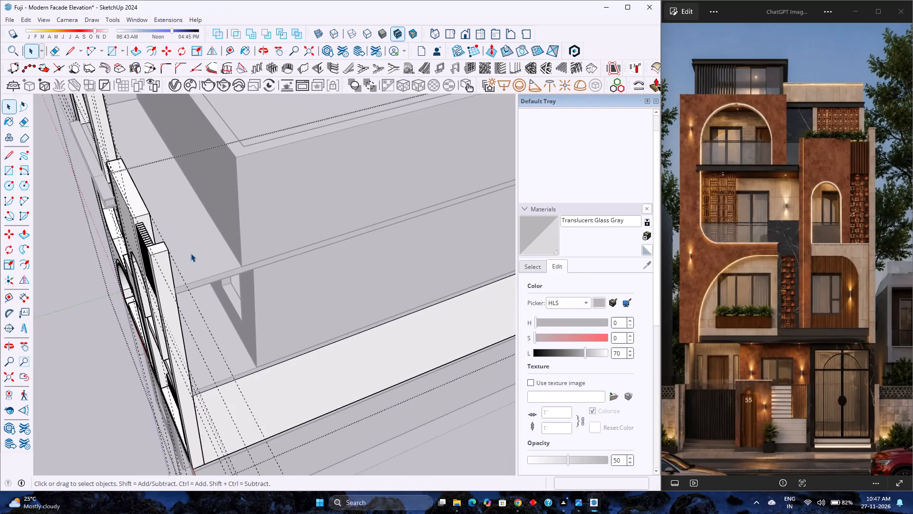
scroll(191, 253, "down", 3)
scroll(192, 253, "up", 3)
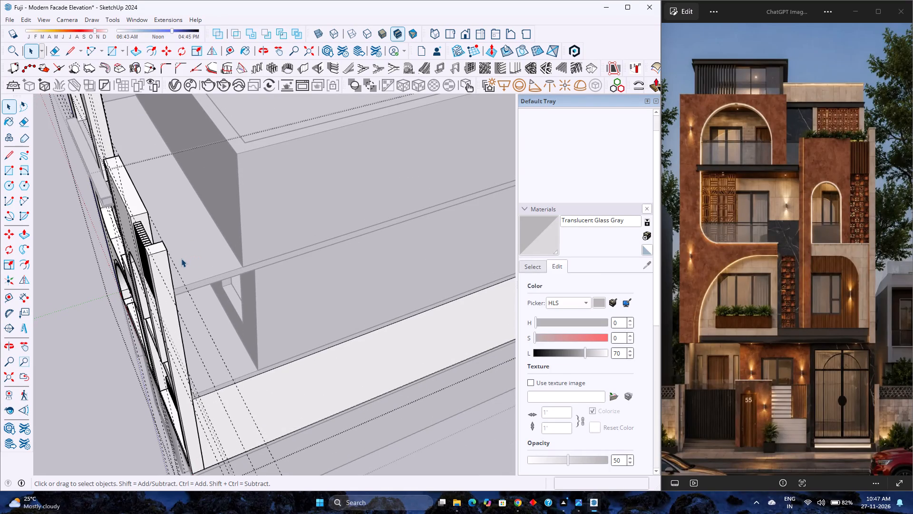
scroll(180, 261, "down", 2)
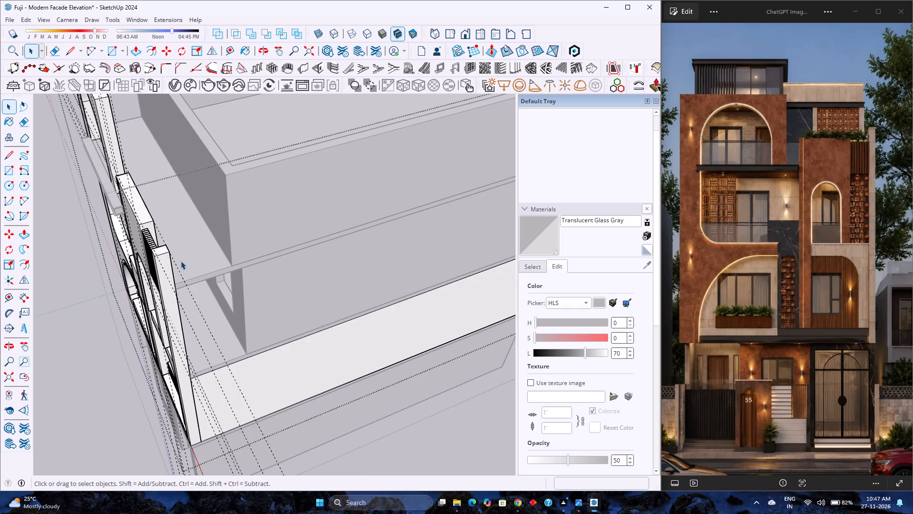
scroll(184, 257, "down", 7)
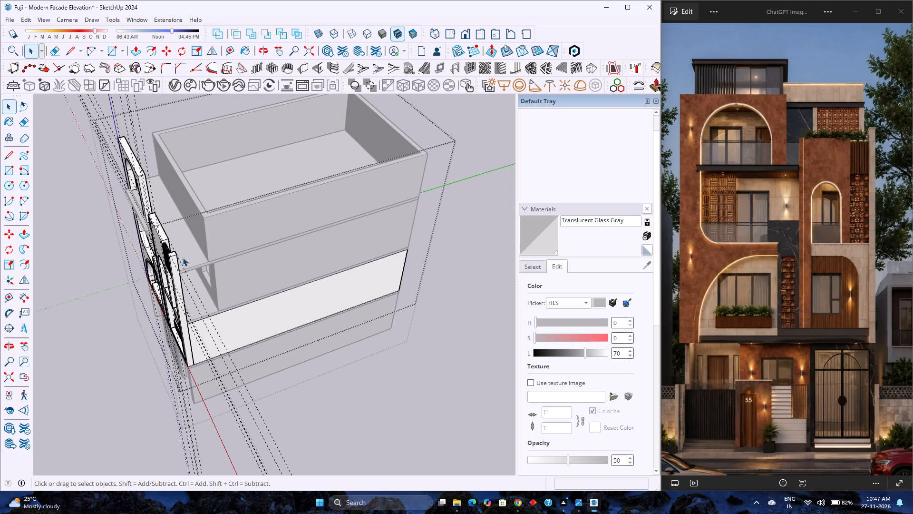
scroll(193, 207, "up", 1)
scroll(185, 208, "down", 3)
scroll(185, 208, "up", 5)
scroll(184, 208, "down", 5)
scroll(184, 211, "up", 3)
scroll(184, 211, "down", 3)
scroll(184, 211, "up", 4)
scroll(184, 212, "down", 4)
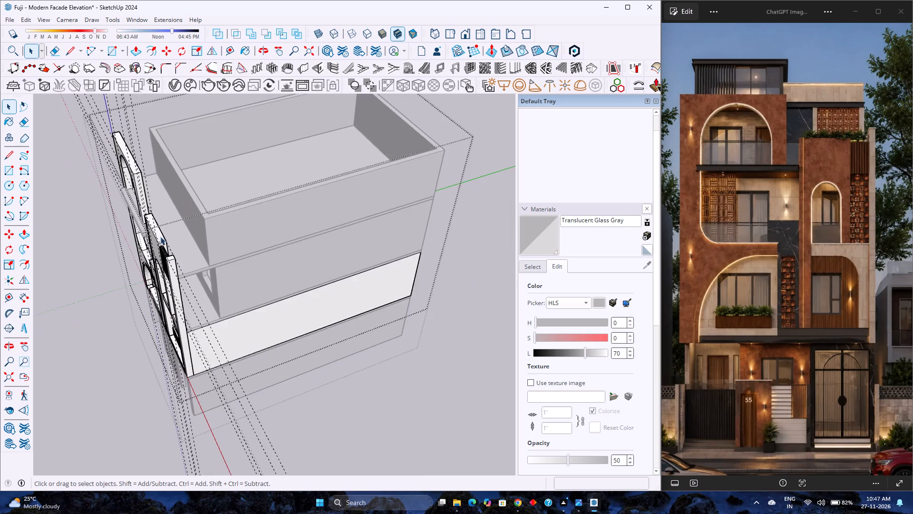
Close the upper-facade group's editing so the whole building is at the active level.
middle_click_drag(123, 265, 273, 221)
scroll(273, 221, "down", 5)
left_click(475, 201)
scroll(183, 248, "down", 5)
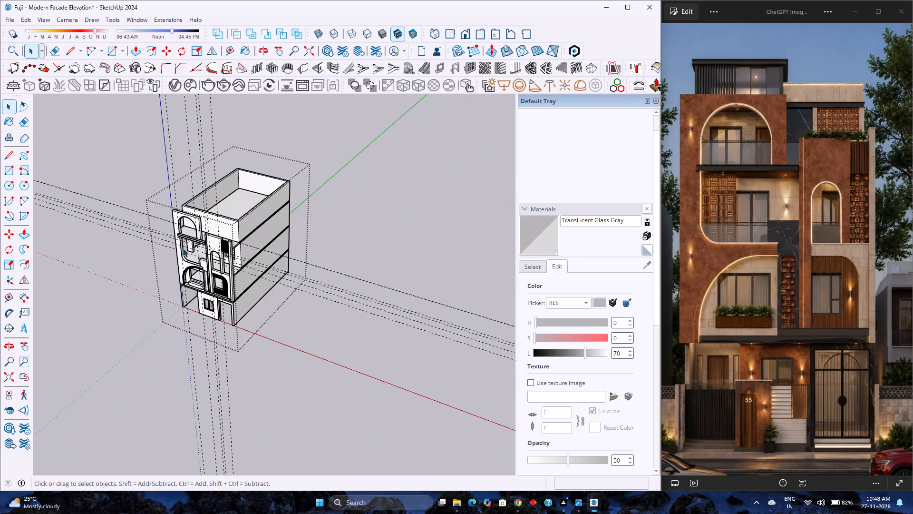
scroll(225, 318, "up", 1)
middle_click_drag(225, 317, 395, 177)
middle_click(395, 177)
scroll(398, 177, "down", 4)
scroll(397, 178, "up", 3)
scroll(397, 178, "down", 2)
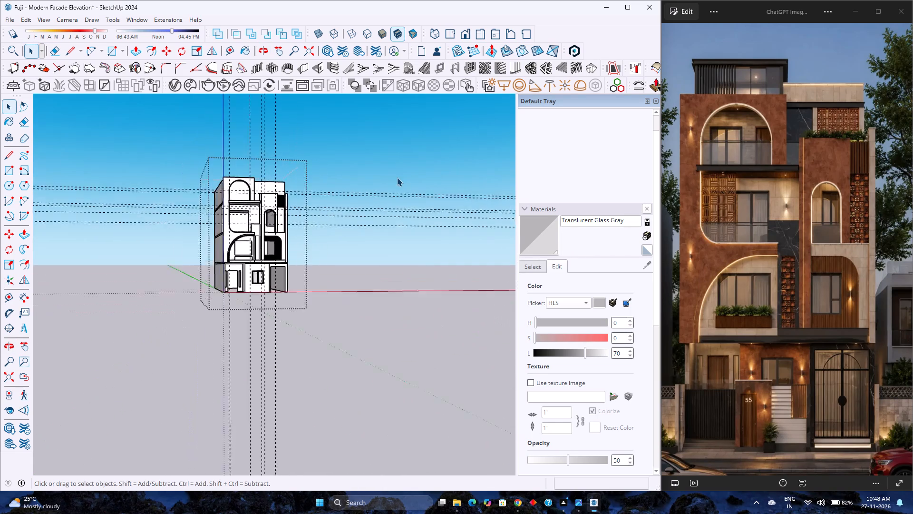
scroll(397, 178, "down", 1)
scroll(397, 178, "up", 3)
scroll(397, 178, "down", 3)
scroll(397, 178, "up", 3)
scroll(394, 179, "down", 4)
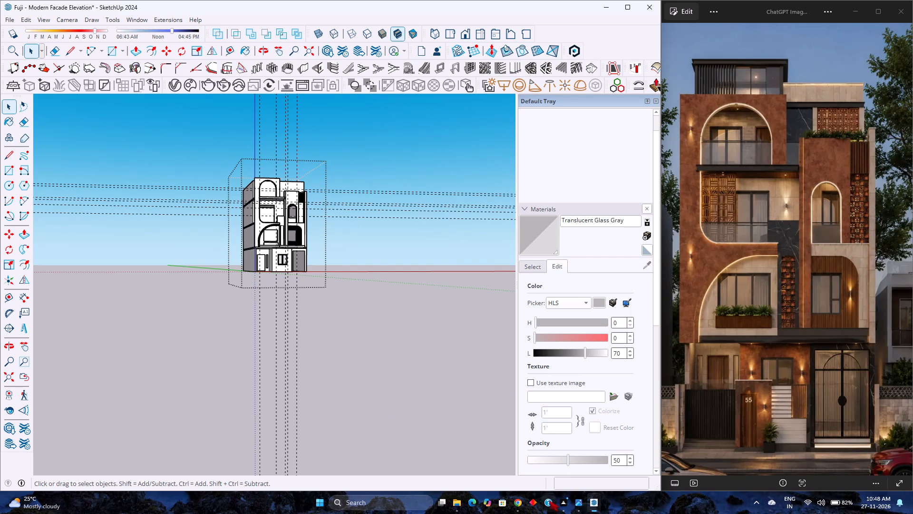
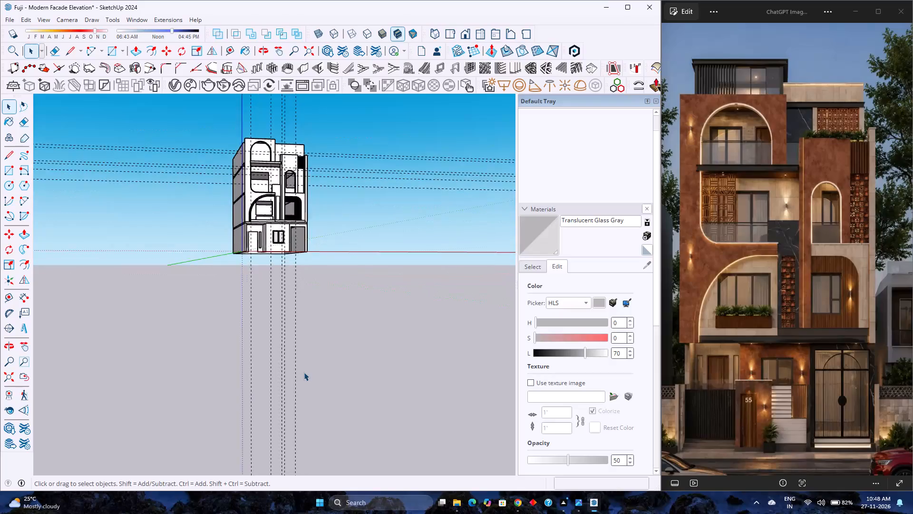
Examine the whole building and its front facade from a distance, from above and from the front.
scroll(304, 372, "up", 3)
scroll(304, 372, "down", 4)
scroll(304, 372, "up", 4)
scroll(304, 372, "down", 4)
scroll(304, 372, "up", 3)
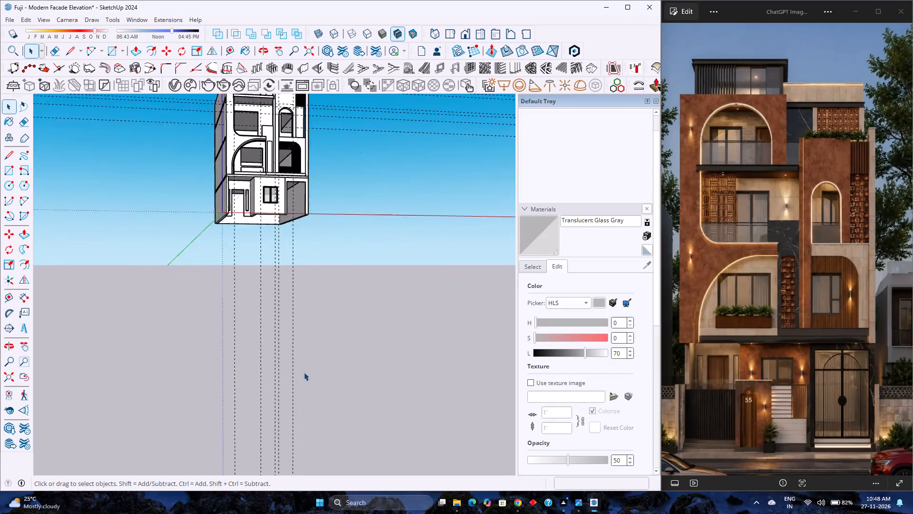
scroll(304, 372, "up", 2)
scroll(304, 372, "down", 4)
scroll(304, 372, "up", 3)
scroll(304, 372, "down", 3)
scroll(304, 372, "up", 5)
scroll(302, 372, "down", 4)
scroll(301, 372, "up", 4)
scroll(299, 374, "down", 3)
scroll(299, 374, "up", 4)
scroll(299, 374, "down", 11)
middle_click_drag(329, 312, 181, 397)
middle_click(180, 397)
scroll(172, 382, "down", 3)
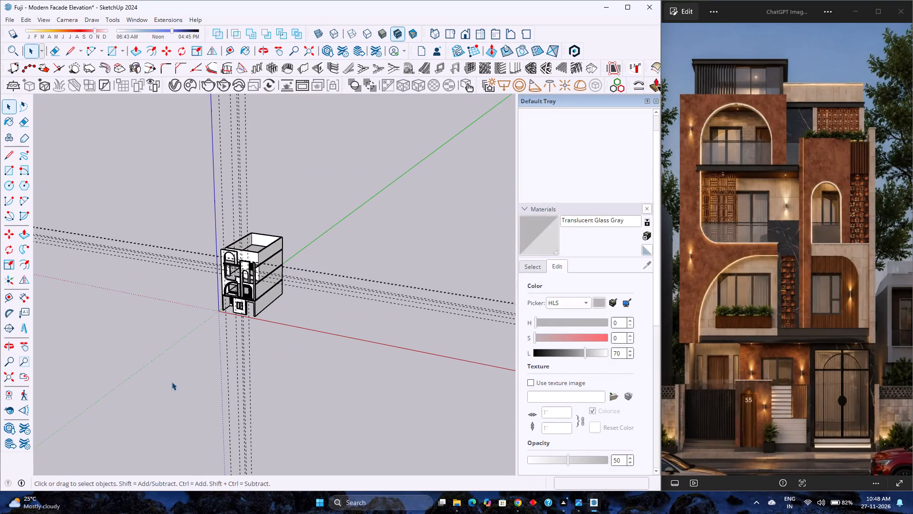
scroll(373, 177, "up", 4)
middle_click_drag(104, 333, 195, 325)
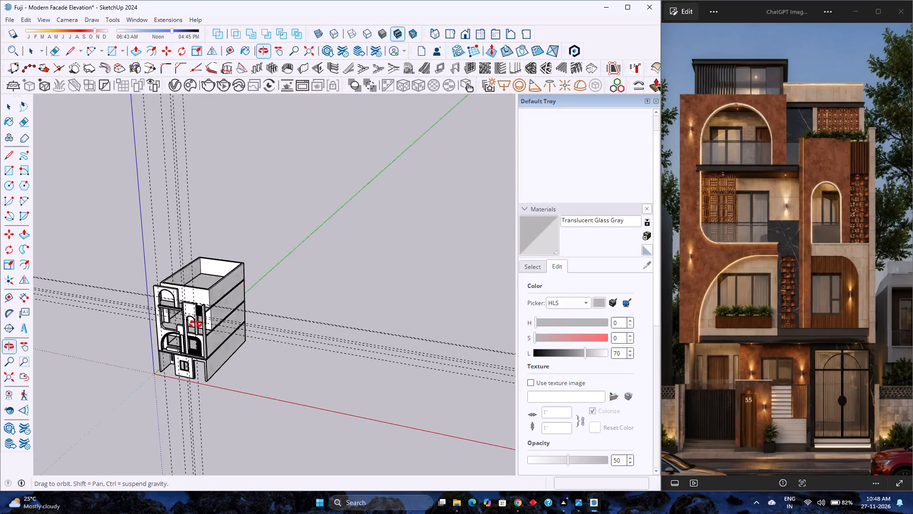
middle_click_drag(195, 325, 447, 286)
scroll(447, 285, "down", 4)
middle_click_drag(348, 337, 151, 340)
middle_click(151, 340)
middle_click_drag(136, 339, 114, 339)
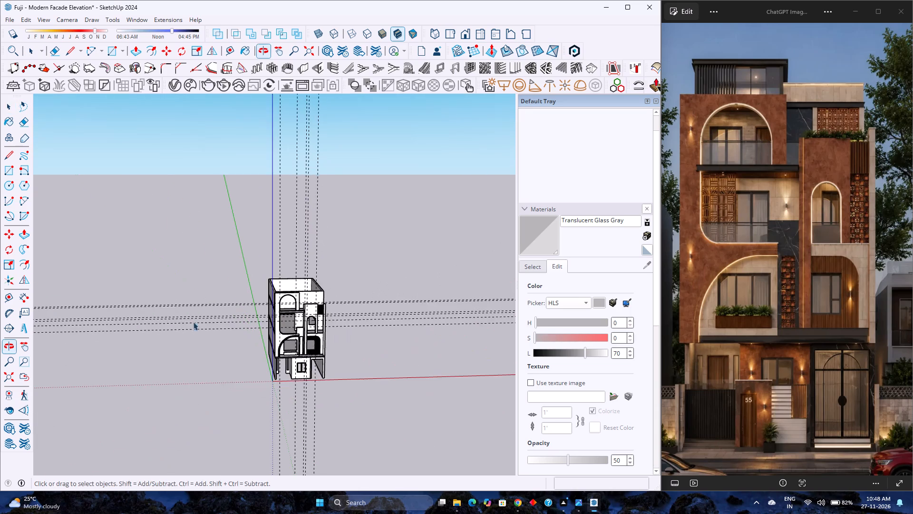
scroll(247, 315, "up", 4)
scroll(247, 315, "down", 5)
scroll(346, 320, "up", 8)
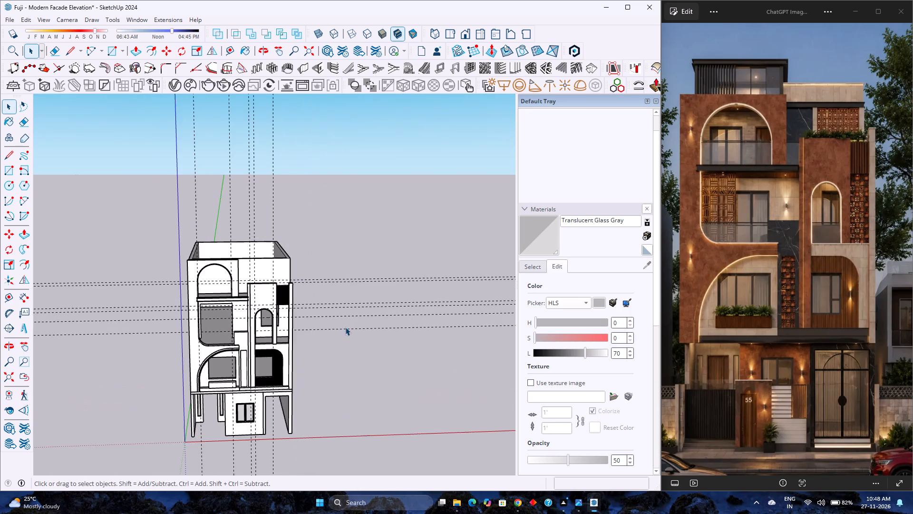
scroll(352, 327, "up", 3)
scroll(277, 321, "up", 4)
scroll(274, 321, "down", 3)
scroll(273, 321, "up", 3)
scroll(273, 321, "down", 4)
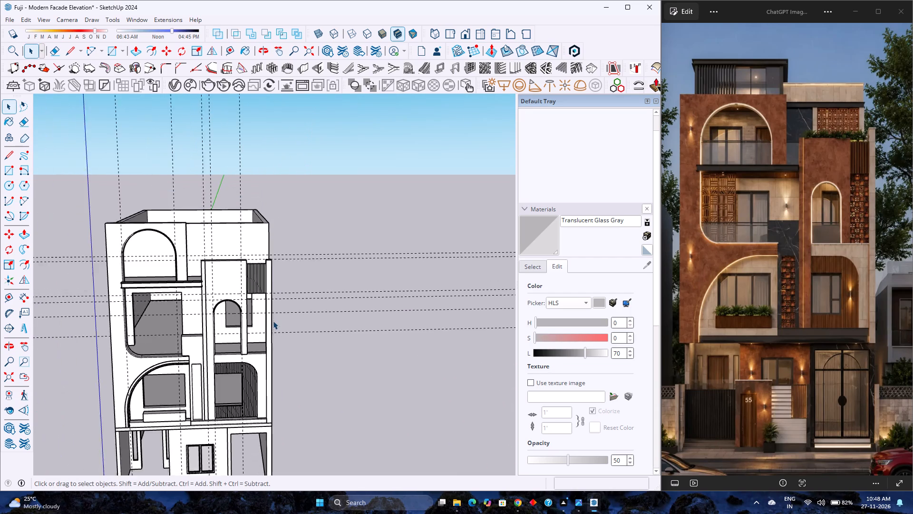
scroll(239, 262, "up", 4)
scroll(239, 262, "down", 5)
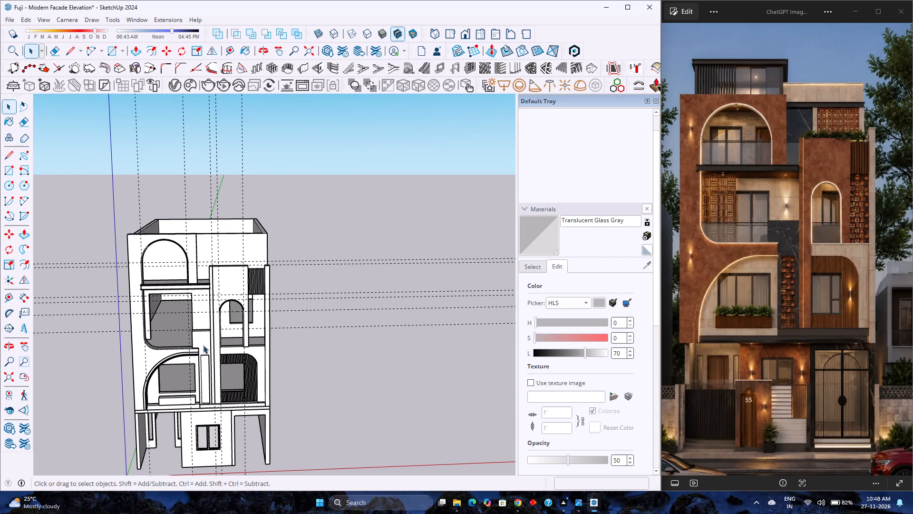
scroll(200, 346, "up", 5)
scroll(194, 346, "down", 4)
scroll(194, 346, "up", 4)
scroll(196, 344, "down", 4)
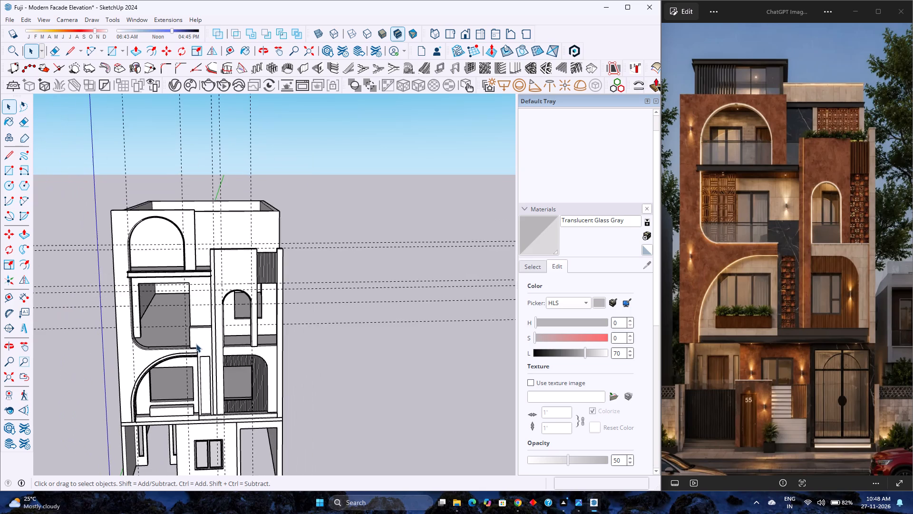
scroll(196, 344, "up", 4)
scroll(196, 344, "down", 4)
scroll(196, 344, "up", 3)
scroll(196, 344, "down", 3)
scroll(196, 344, "up", 4)
scroll(196, 343, "down", 4)
scroll(196, 343, "up", 2)
scroll(198, 341, "down", 4)
scroll(198, 341, "up", 3)
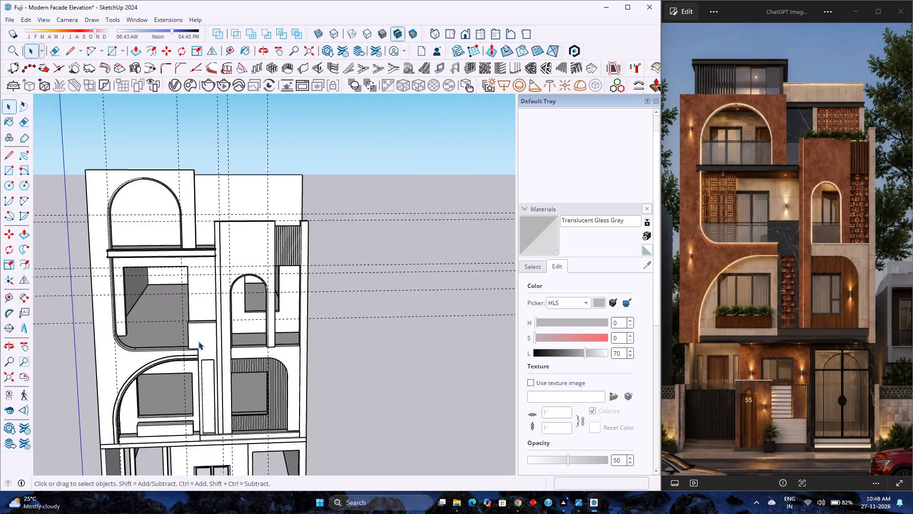
scroll(198, 341, "up", 1)
scroll(198, 341, "down", 4)
Examine the vertical-slat screen beside the upper edge column from above, from the front and from below.
middle_click_drag(229, 297, 92, 378)
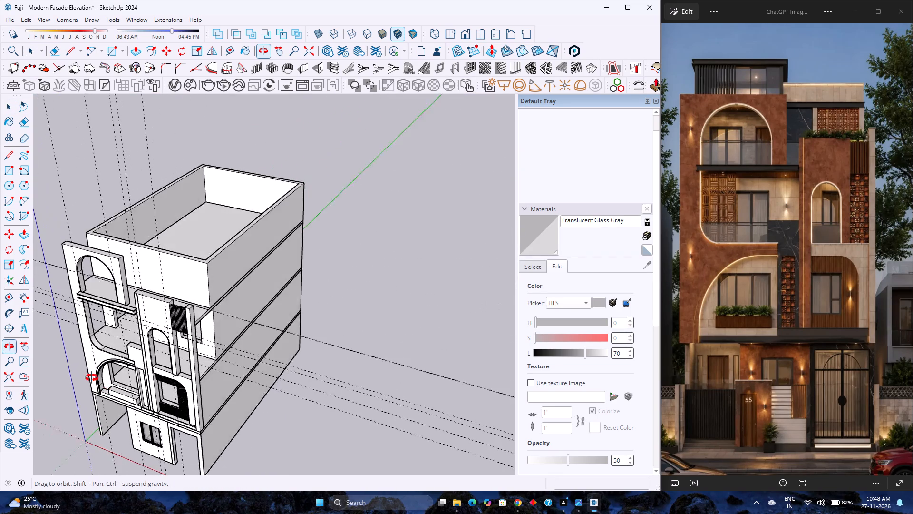
middle_click_drag(92, 378, 88, 372)
scroll(163, 299, "up", 11)
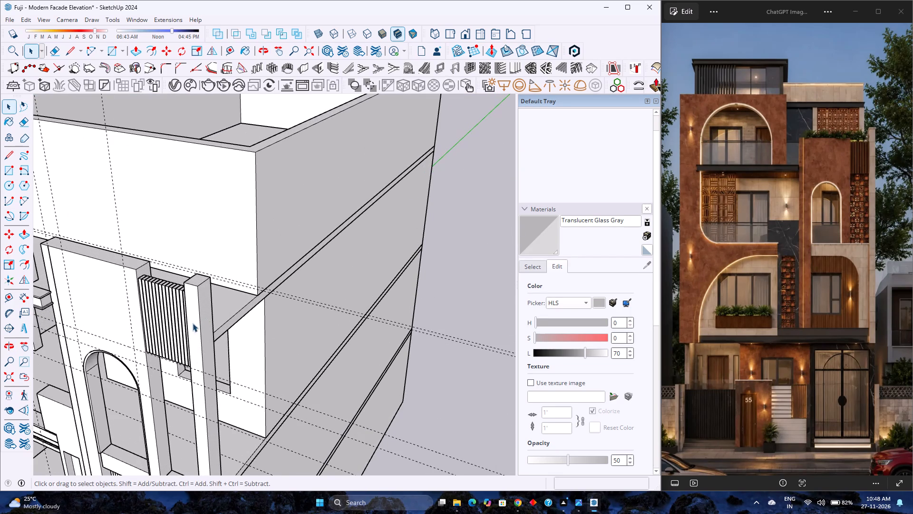
middle_click_drag(172, 333, 307, 213)
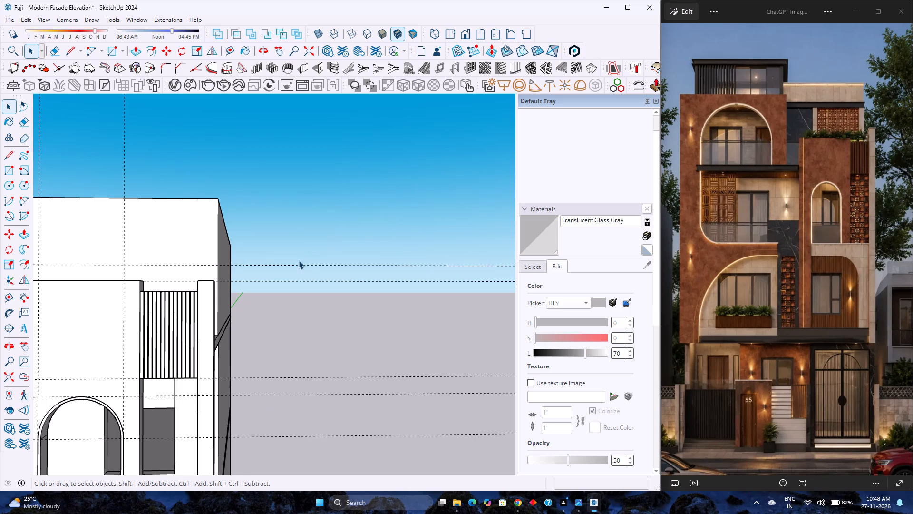
scroll(262, 273, "down", 3)
scroll(205, 316, "up", 3)
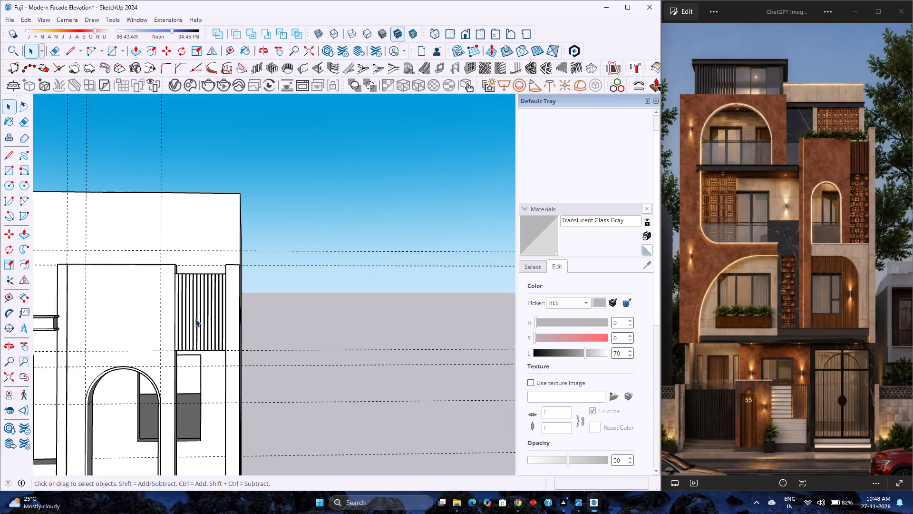
scroll(195, 318, "up", 1)
middle_click_drag(202, 316, 298, 253)
scroll(278, 262, "down", 3)
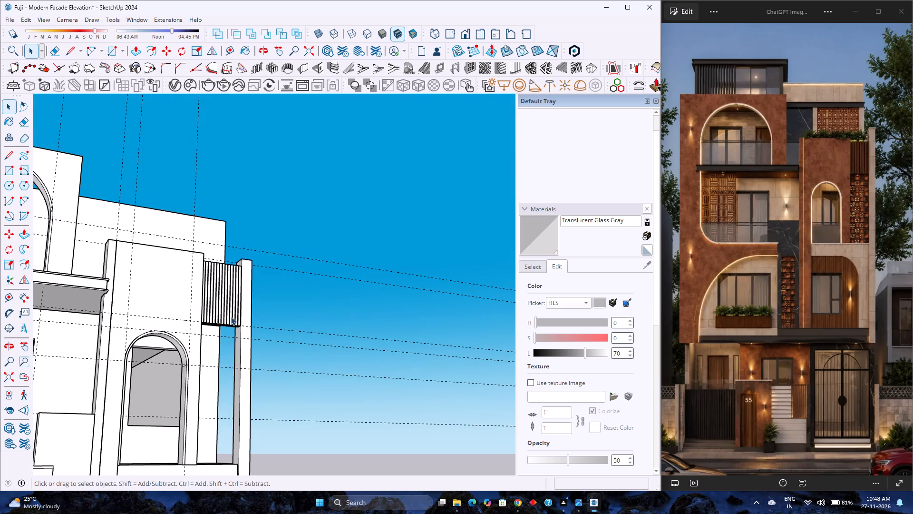
Show the whole facade from the front and open the upper-facade group that holds the vertical-slat screen.
left_click(465, 35)
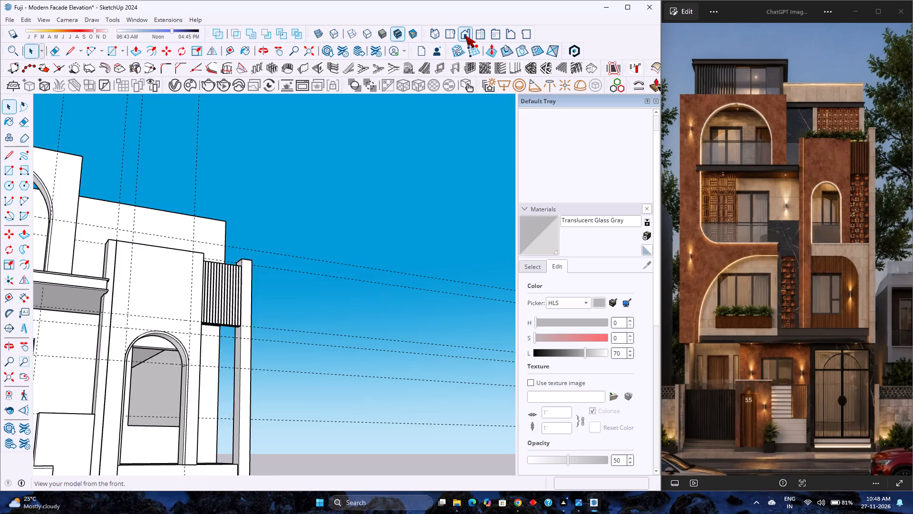
left_click(10, 379)
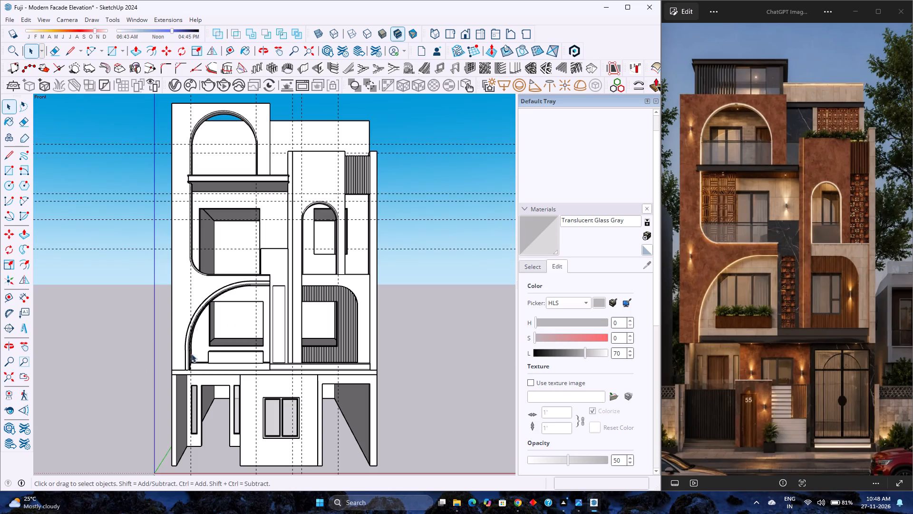
double_click(361, 178)
scroll(361, 178, "up", 3)
double_click(361, 178)
scroll(360, 178, "up", 5)
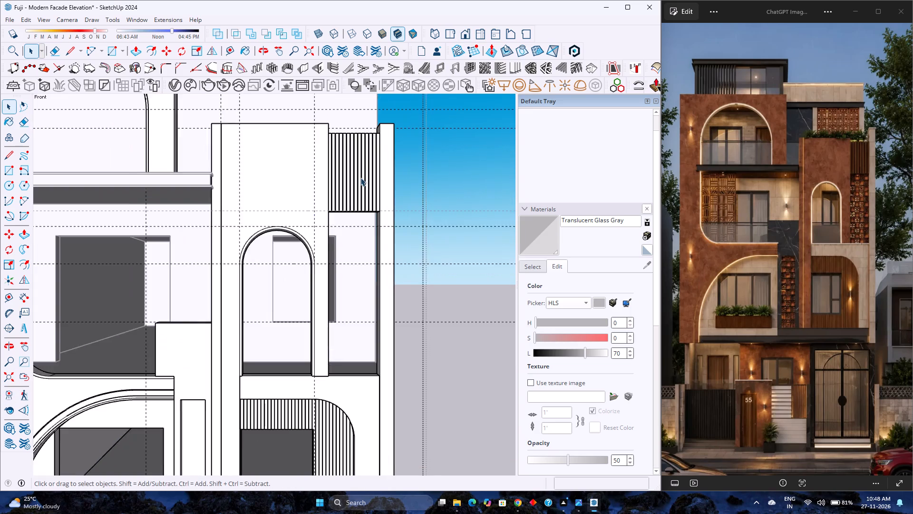
scroll(360, 178, "up", 5)
middle_click_drag(359, 179, 301, 386)
scroll(302, 297, "down", 3)
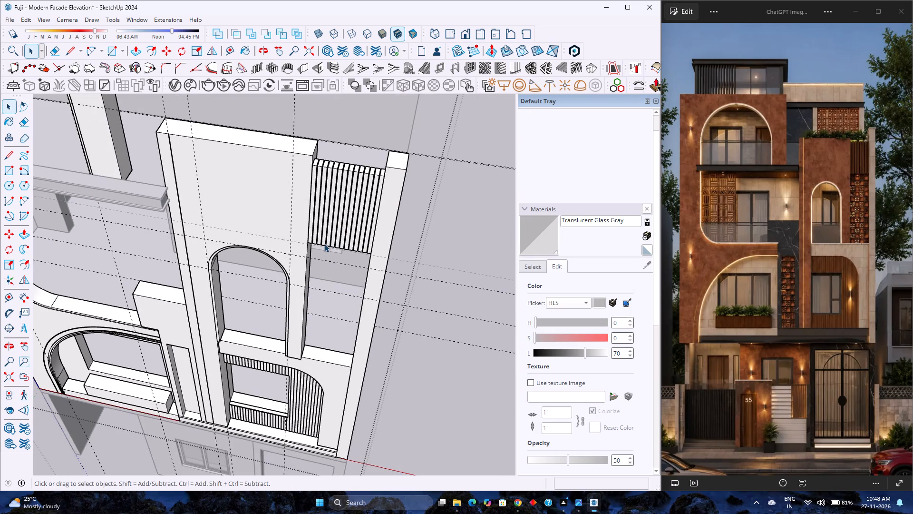
double_click(350, 210)
Examine the slat screen's spacing and how its outer end meets the edge column from several angles.
scroll(350, 210, "up", 2)
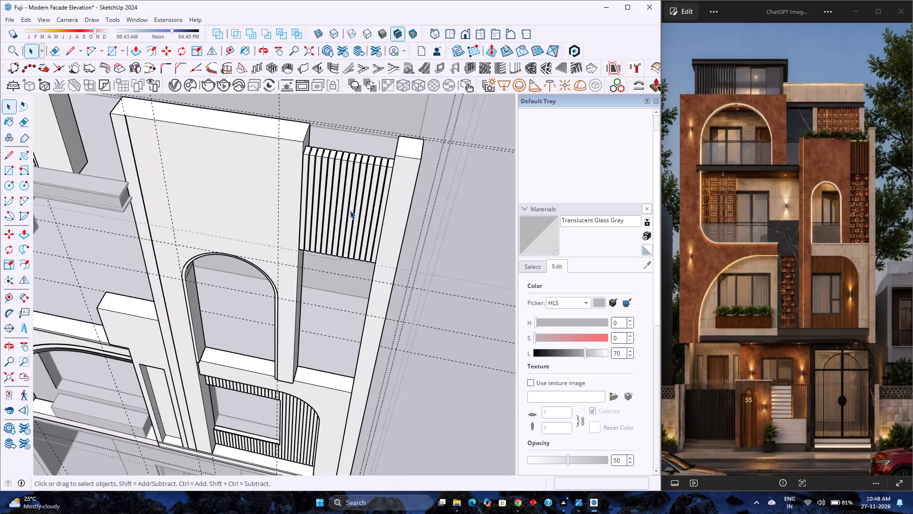
scroll(350, 210, "up", 7)
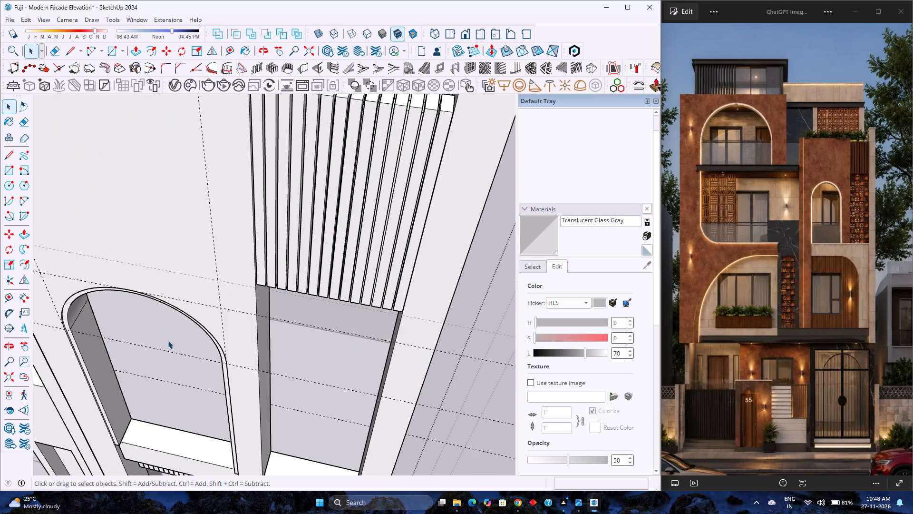
scroll(203, 342, "down", 4)
scroll(309, 206, "up", 6)
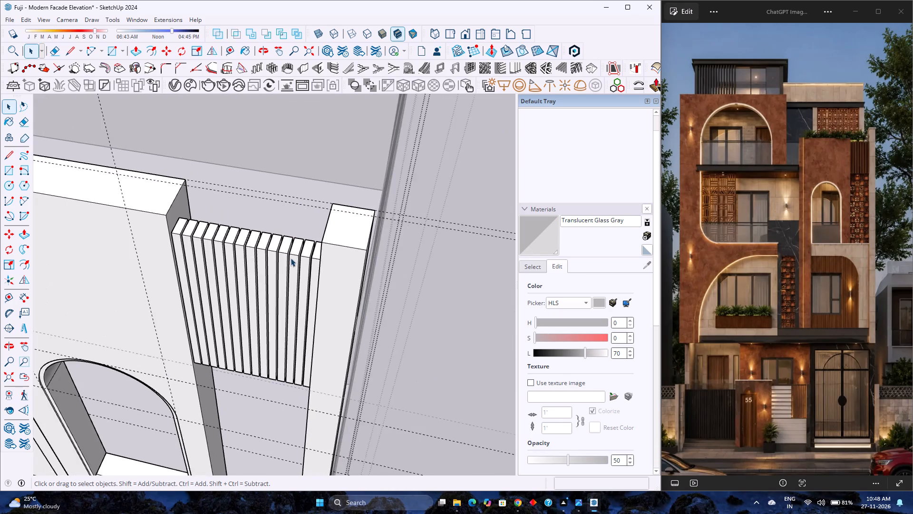
scroll(291, 258, "up", 4)
middle_click_drag(274, 306, 368, 319)
middle_click_drag(349, 310, 272, 309)
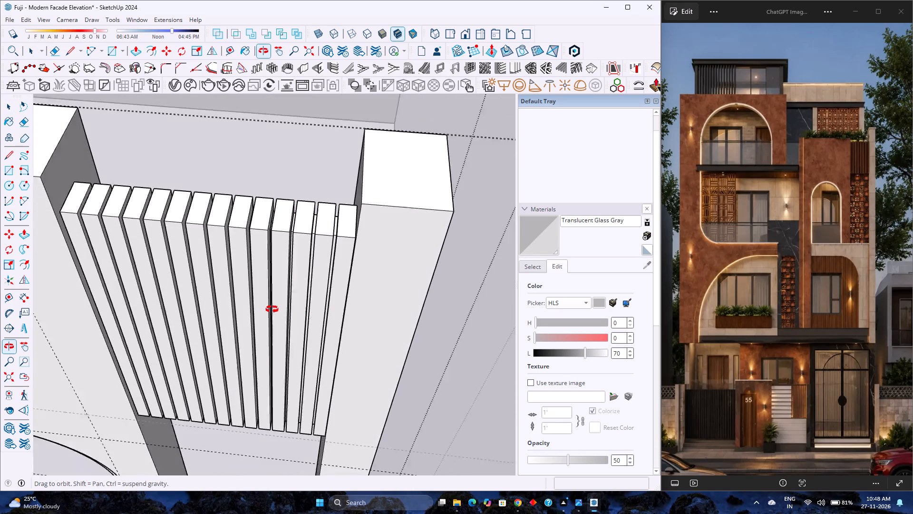
middle_click_drag(272, 309, 178, 319)
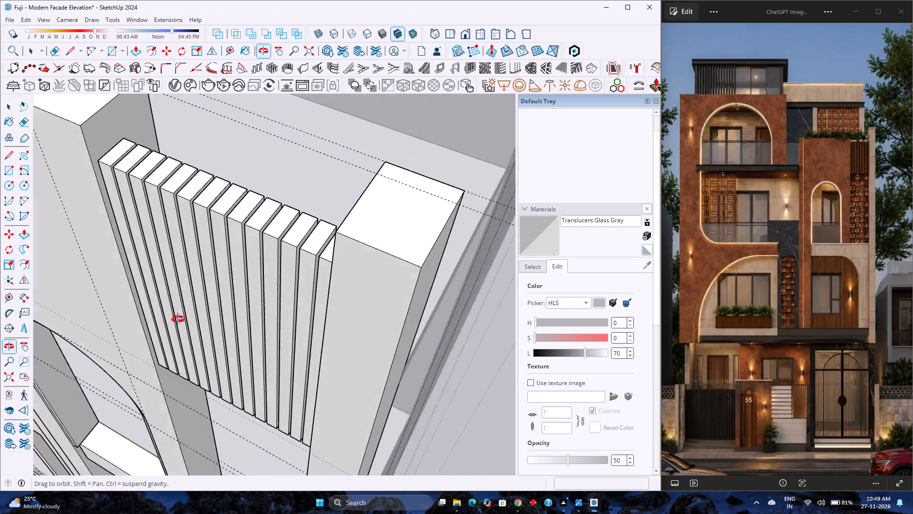
middle_click_drag(178, 319, 431, 318)
scroll(377, 308, "down", 4)
middle_click_drag(383, 344, 339, 332)
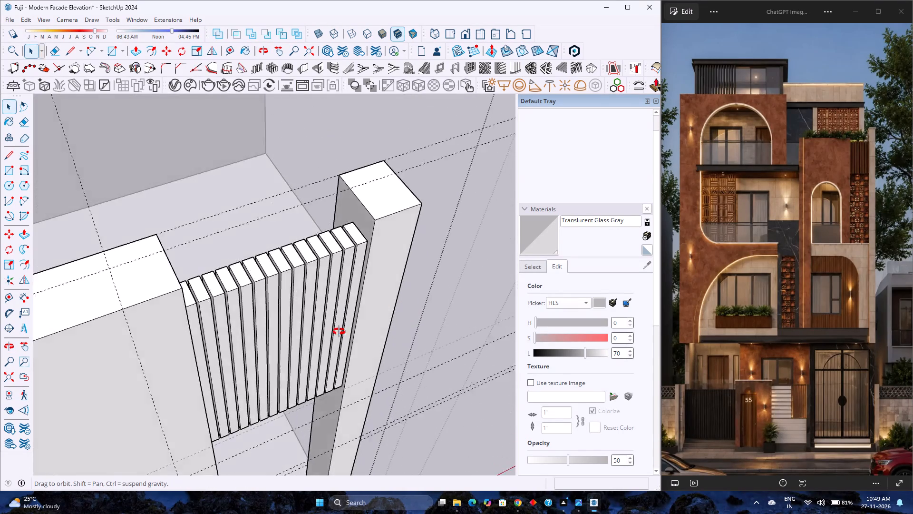
middle_click_drag(339, 332, 277, 328)
middle_click(277, 328)
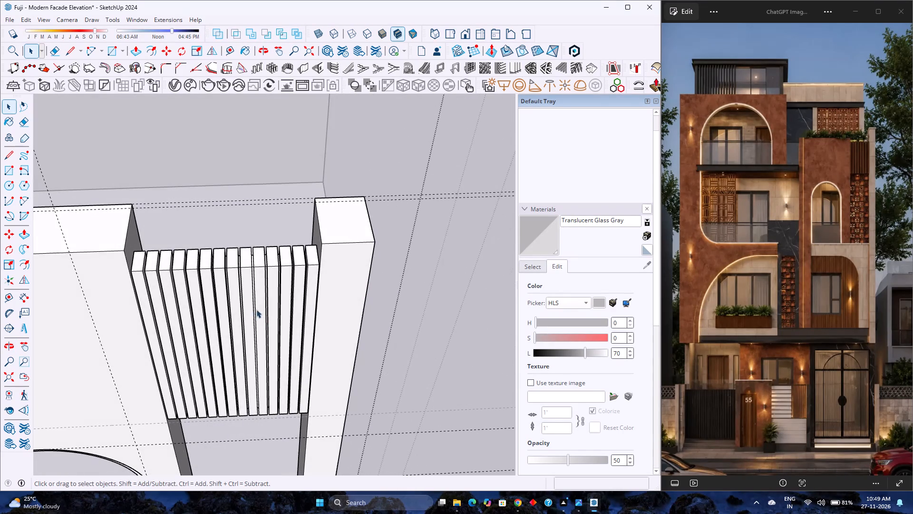
Open the slat screen's group, delete the end slat next to the edge column, and close the group.
double_click(312, 275)
scroll(312, 275, "up", 3)
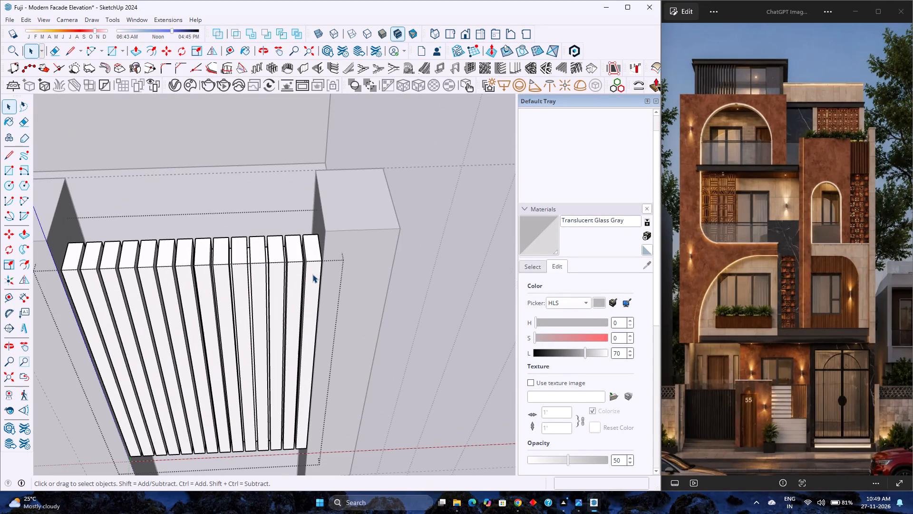
left_click(312, 274)
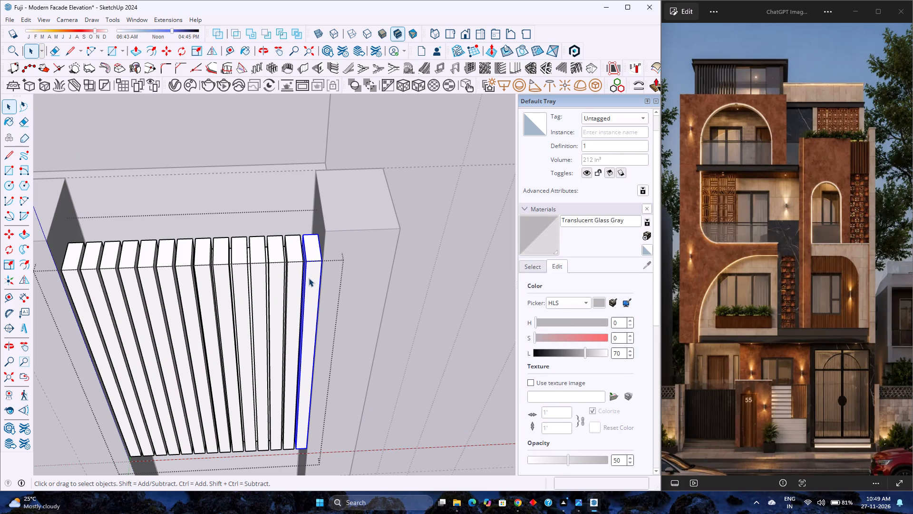
key("Delete")
key("Escape")
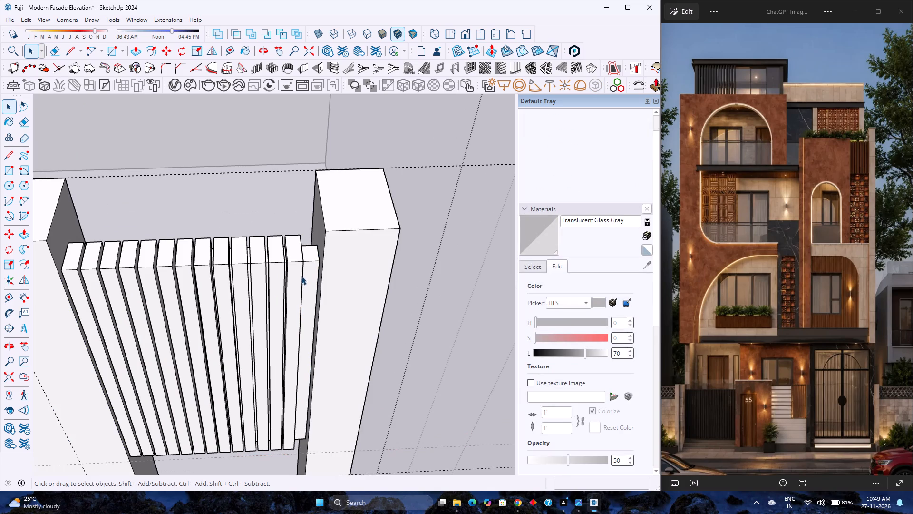
Reopen the slat group, select all instances of the slat and scale them along the red axis to about 1.08 toward the edge column.
left_click(295, 274)
double_click(295, 274)
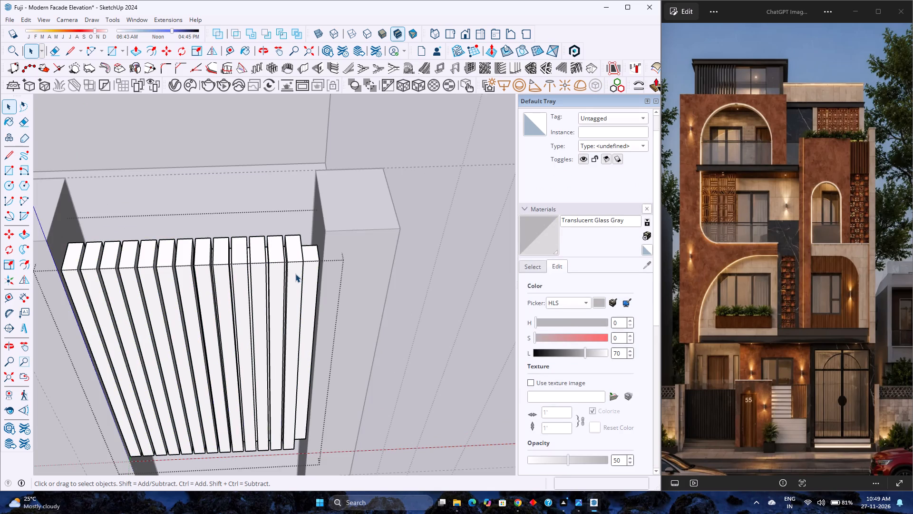
left_click(294, 276)
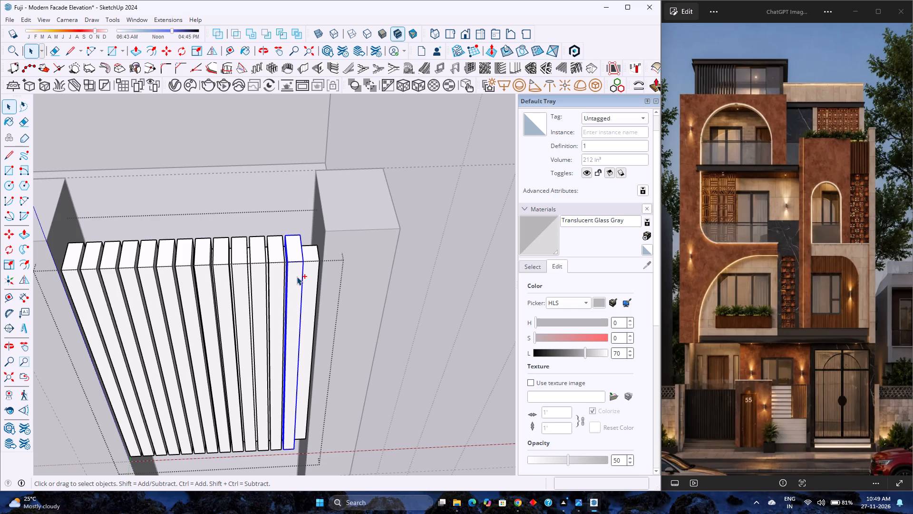
key("ctrl+a")
left_click(295, 278)
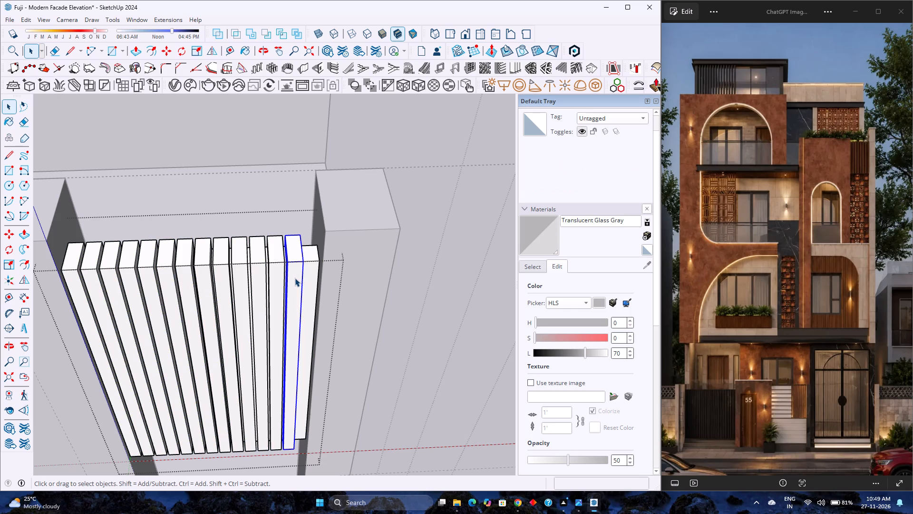
right_click(293, 278)
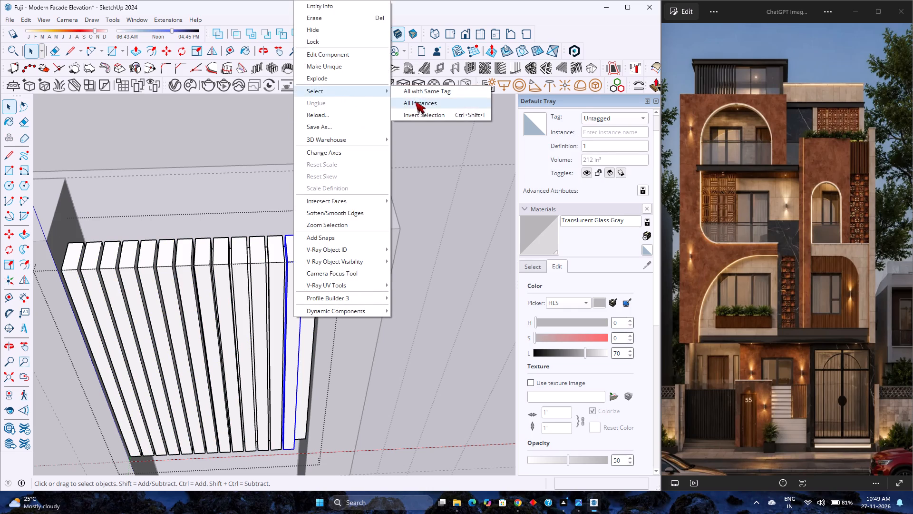
left_click(415, 103)
key("s")
scroll(296, 365, "up", 1)
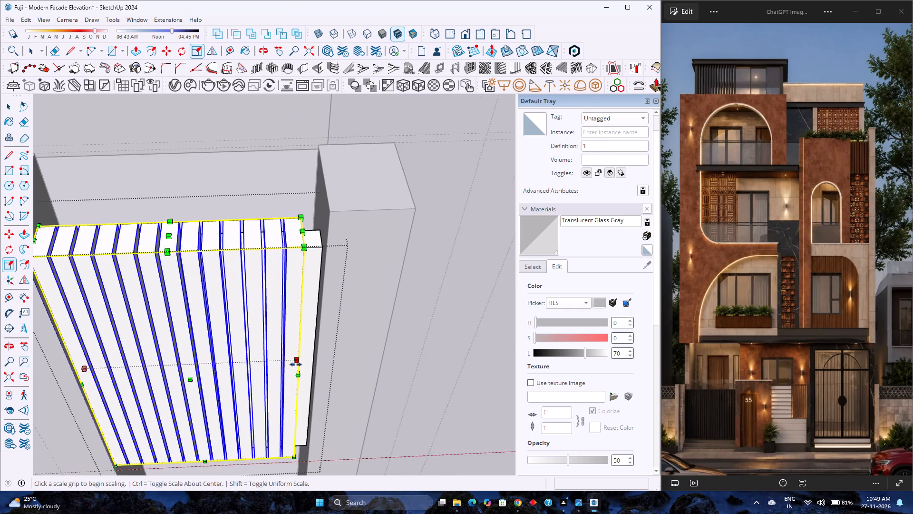
middle_click_drag(289, 367, 206, 395)
middle_click(206, 395)
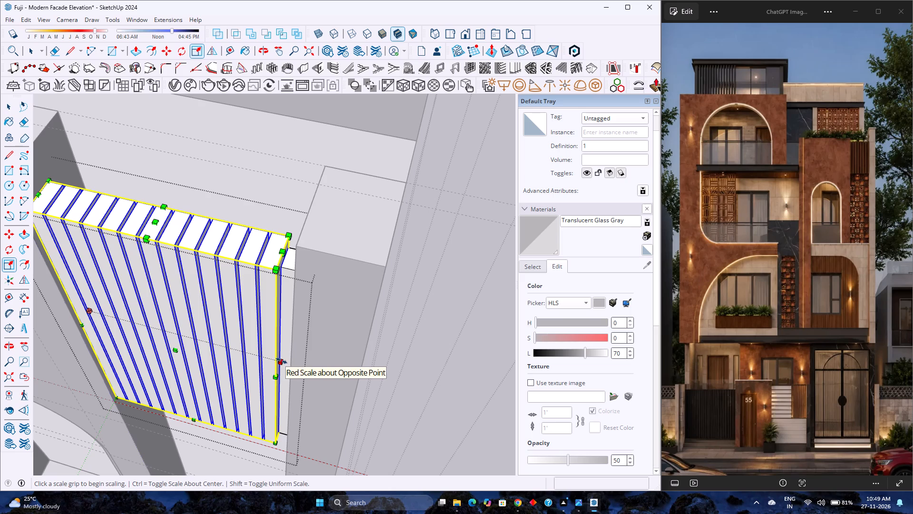
left_click(282, 361)
scroll(282, 354, "down", 3)
left_click(294, 281)
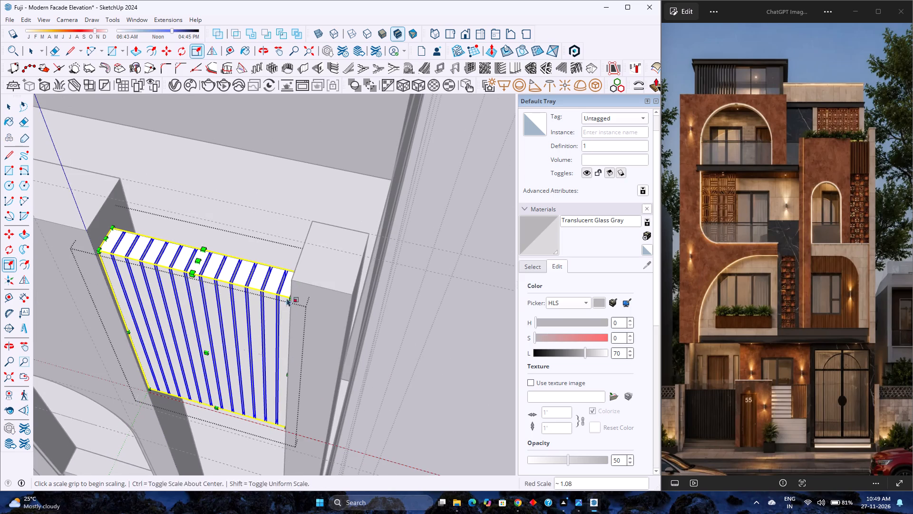
Finish scaling the slats and close the slat screen's group.
scroll(266, 329, "down", 3)
middle_click_drag(253, 364, 355, 257)
middle_click(355, 257)
scroll(315, 281, "down", 4)
key("space")
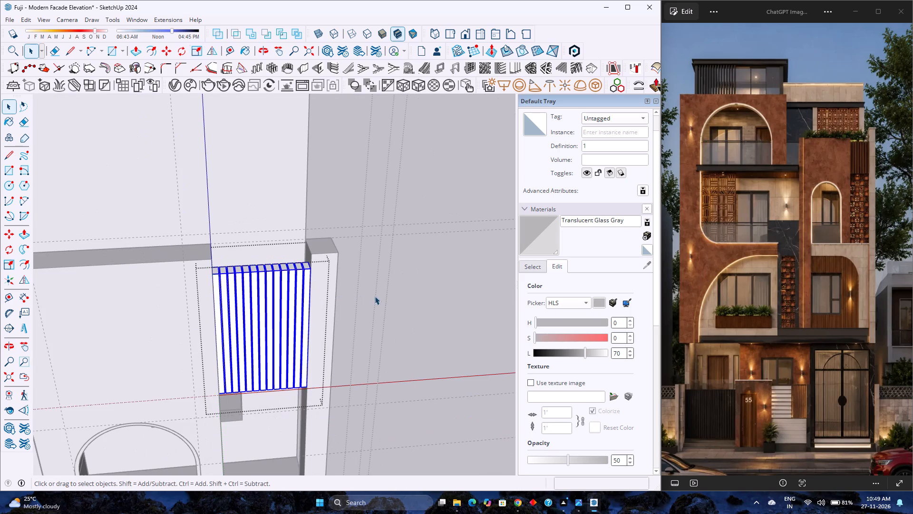
left_click(414, 294)
Draw a 9" line across the edge column's rear face, level with the floor slab's upper edge beside the slat screen.
scroll(372, 300, "down", 3)
middle_click_drag(341, 350, 301, 288)
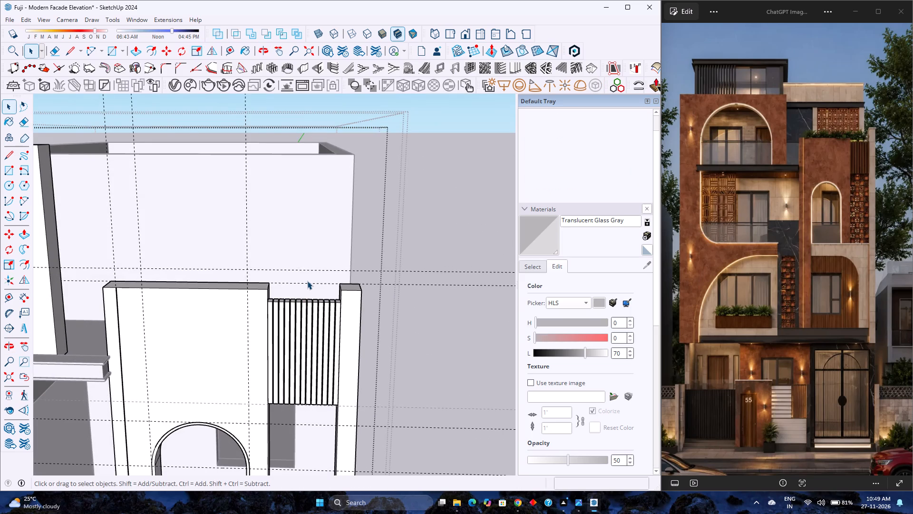
scroll(307, 281, "down", 3)
scroll(315, 317, "up", 2)
scroll(350, 299, "down", 2)
middle_click_drag(350, 299, 345, 315)
scroll(344, 295, "down", 8)
middle_click_drag(343, 293, 332, 374)
scroll(331, 374, "up", 8)
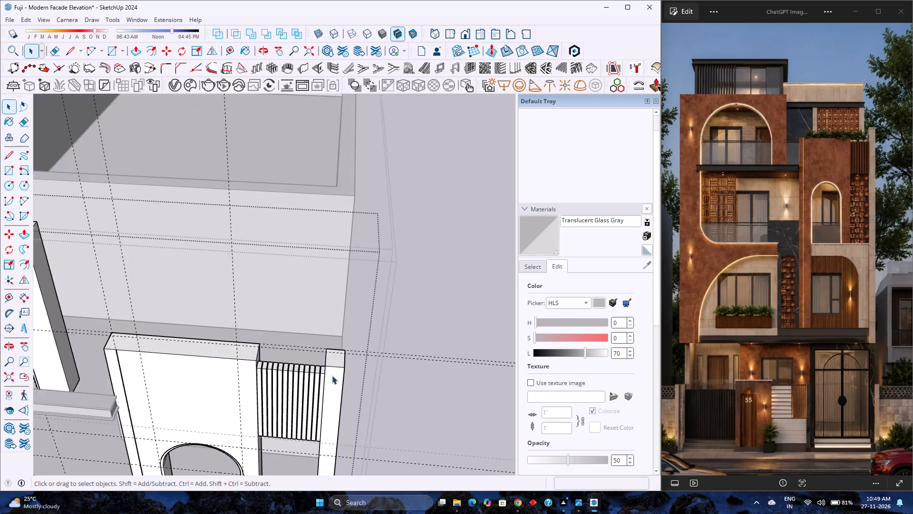
scroll(332, 376, "up", 5)
middle_click_drag(337, 385, 84, 358)
scroll(210, 339, "down", 11)
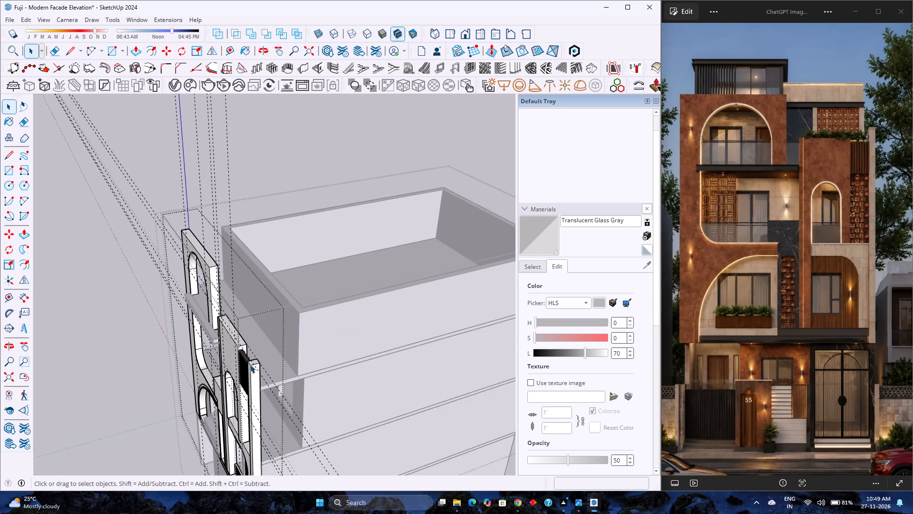
middle_click_drag(249, 365, 83, 352)
scroll(148, 342, "up", 12)
scroll(87, 318, "up", 1)
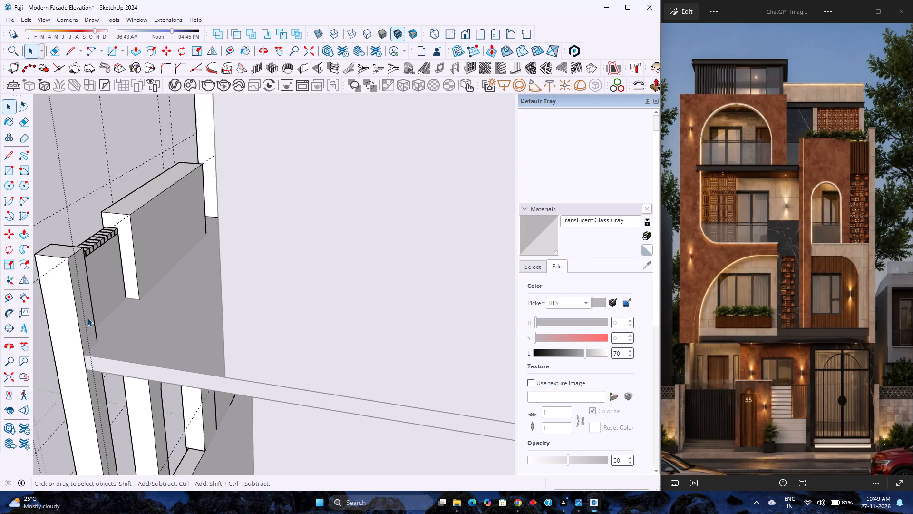
scroll(87, 318, "up", 6)
middle_click_drag(91, 322, 161, 286, "shift")
left_click(157, 287)
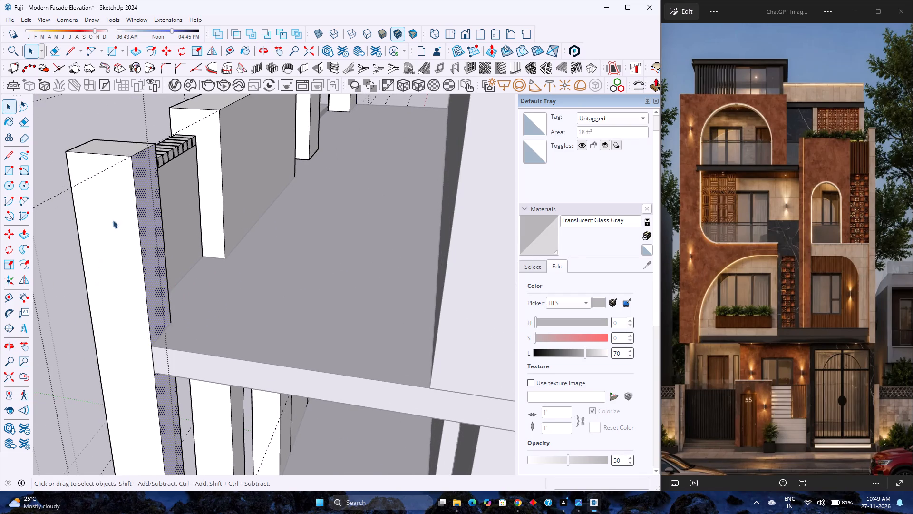
left_click(67, 51)
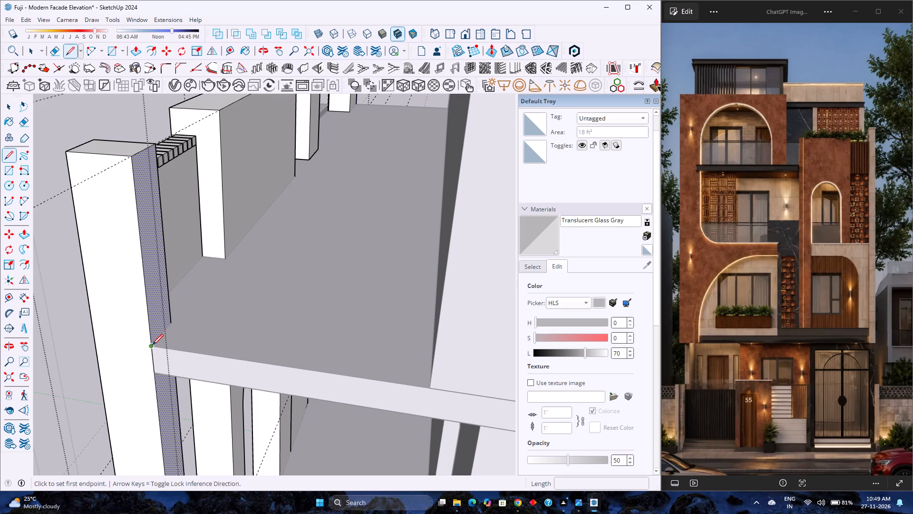
left_click(152, 345)
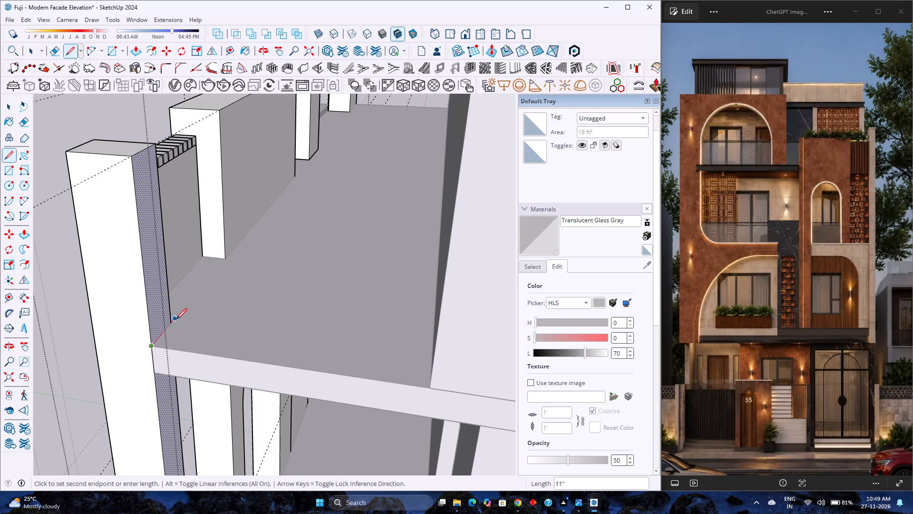
scroll(176, 319, "up", 6)
middle_click_drag(174, 319, 132, 398)
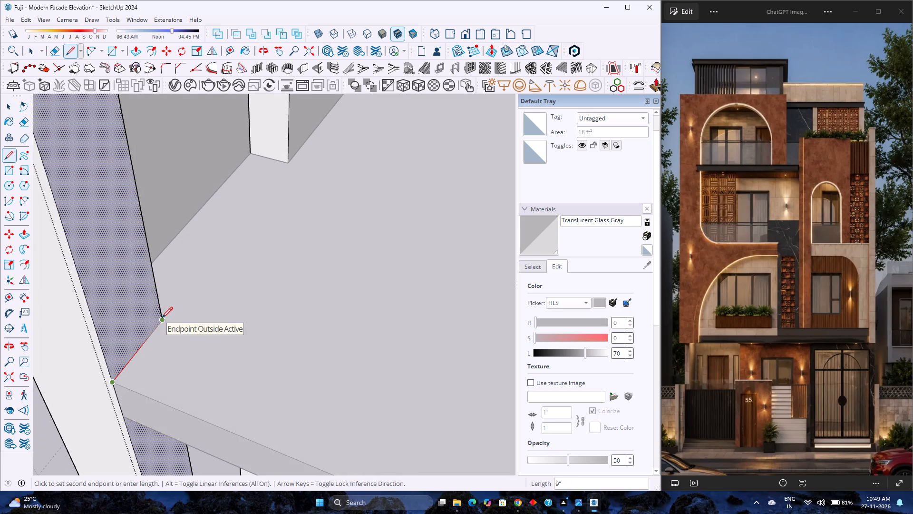
left_click(162, 318)
Push/Pull the upper part of the edge column's rear face 4' 3" back to the building wall.
key("p")
left_click(147, 313)
scroll(204, 321, "down", 2)
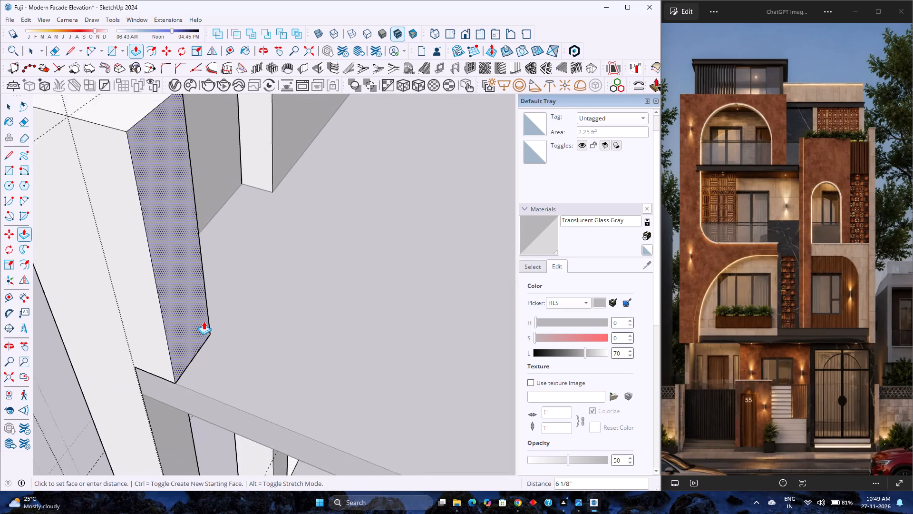
scroll(204, 321, "down", 9)
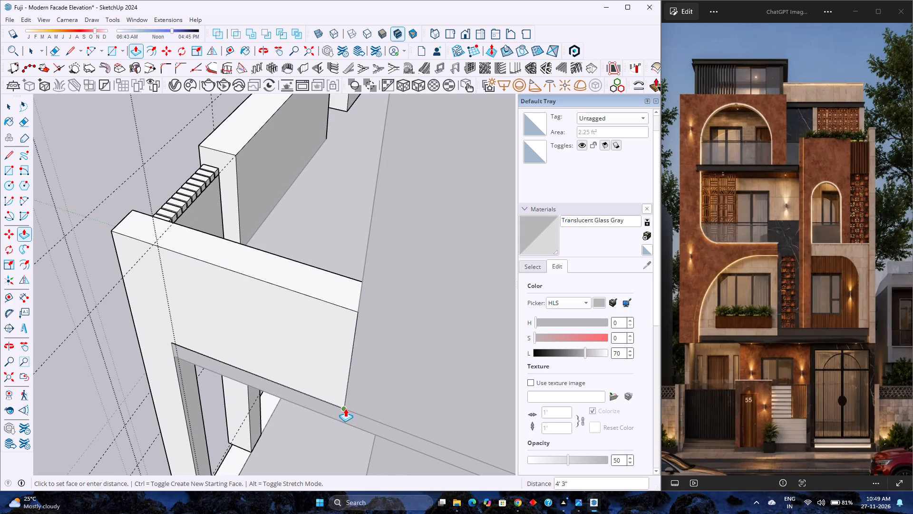
left_click(345, 408)
scroll(315, 384, "down", 2)
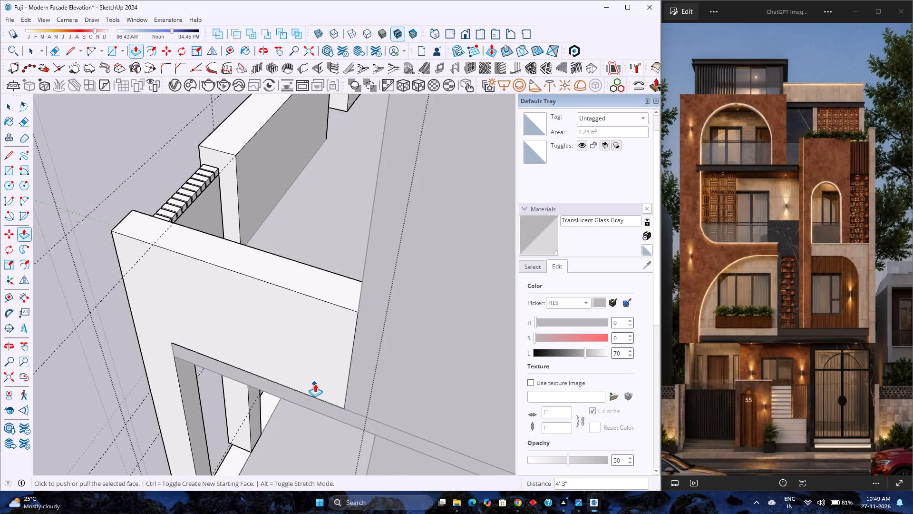
scroll(315, 384, "down", 6)
key("space")
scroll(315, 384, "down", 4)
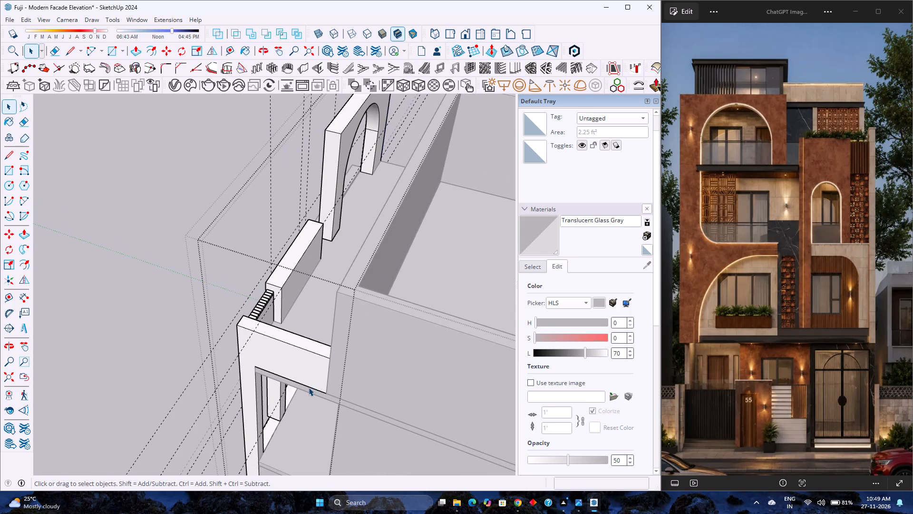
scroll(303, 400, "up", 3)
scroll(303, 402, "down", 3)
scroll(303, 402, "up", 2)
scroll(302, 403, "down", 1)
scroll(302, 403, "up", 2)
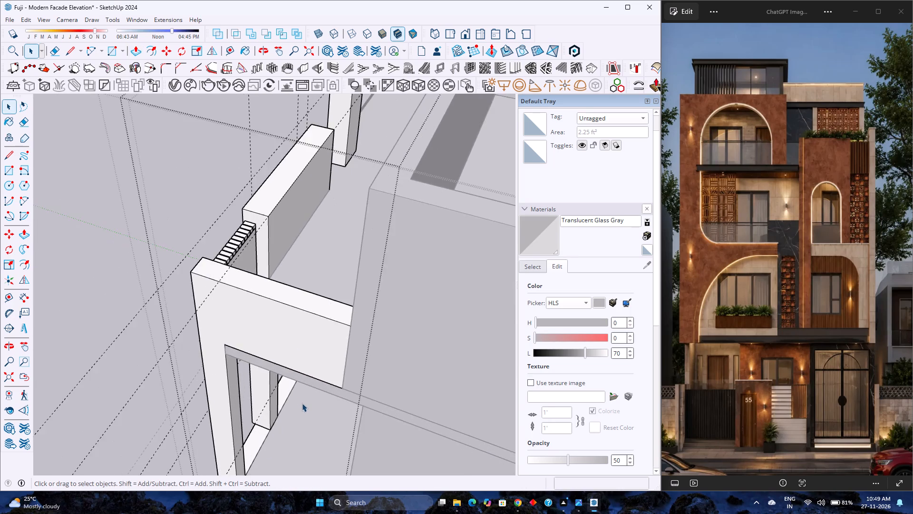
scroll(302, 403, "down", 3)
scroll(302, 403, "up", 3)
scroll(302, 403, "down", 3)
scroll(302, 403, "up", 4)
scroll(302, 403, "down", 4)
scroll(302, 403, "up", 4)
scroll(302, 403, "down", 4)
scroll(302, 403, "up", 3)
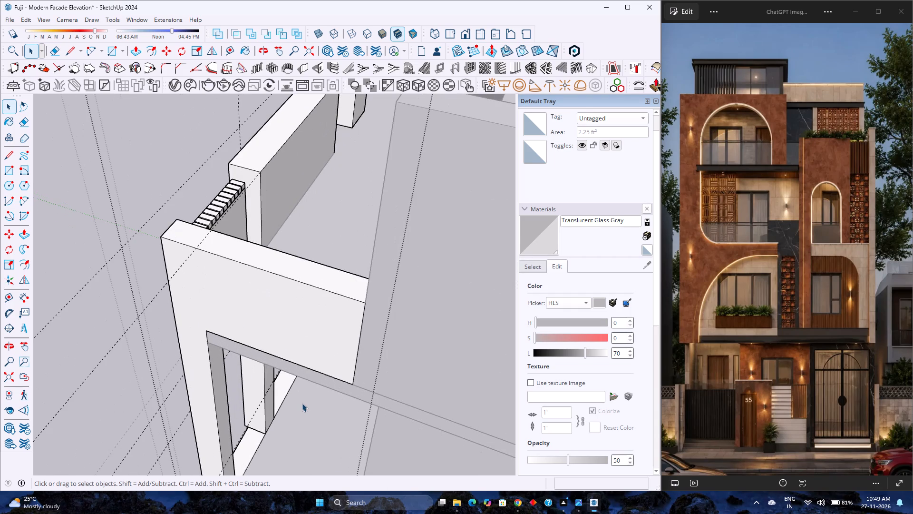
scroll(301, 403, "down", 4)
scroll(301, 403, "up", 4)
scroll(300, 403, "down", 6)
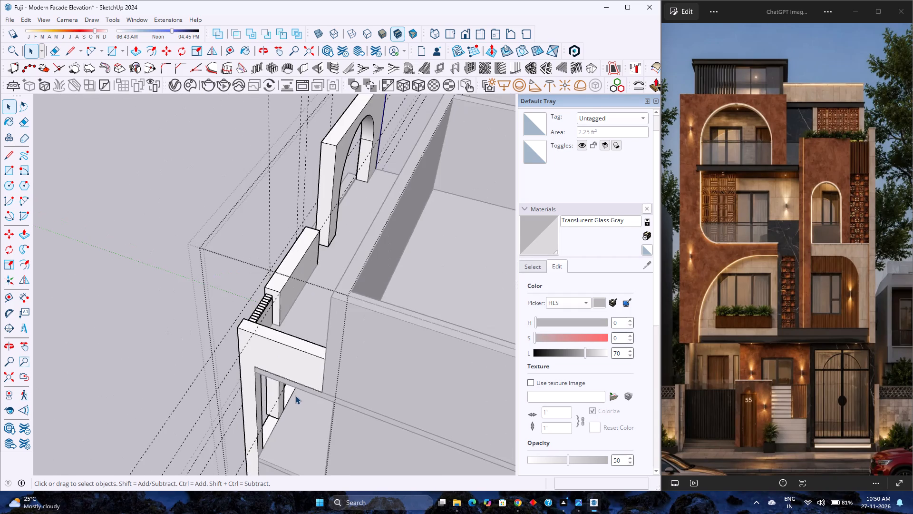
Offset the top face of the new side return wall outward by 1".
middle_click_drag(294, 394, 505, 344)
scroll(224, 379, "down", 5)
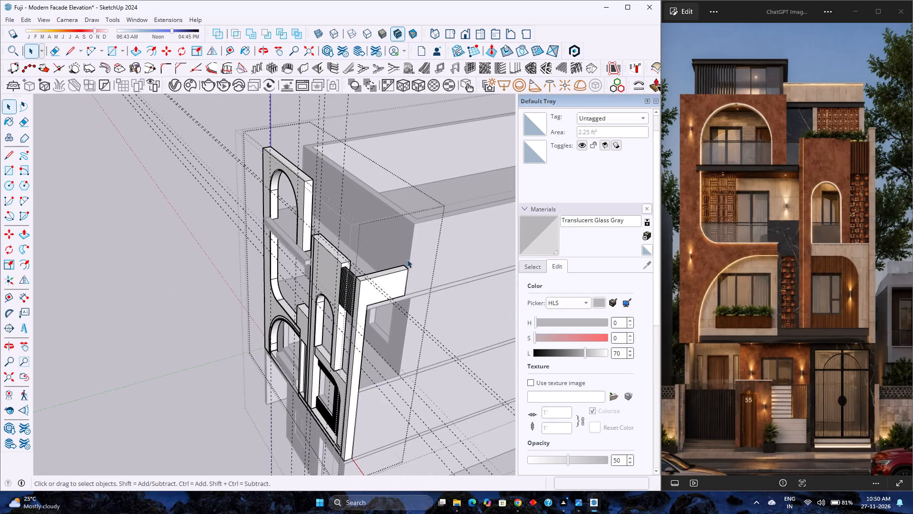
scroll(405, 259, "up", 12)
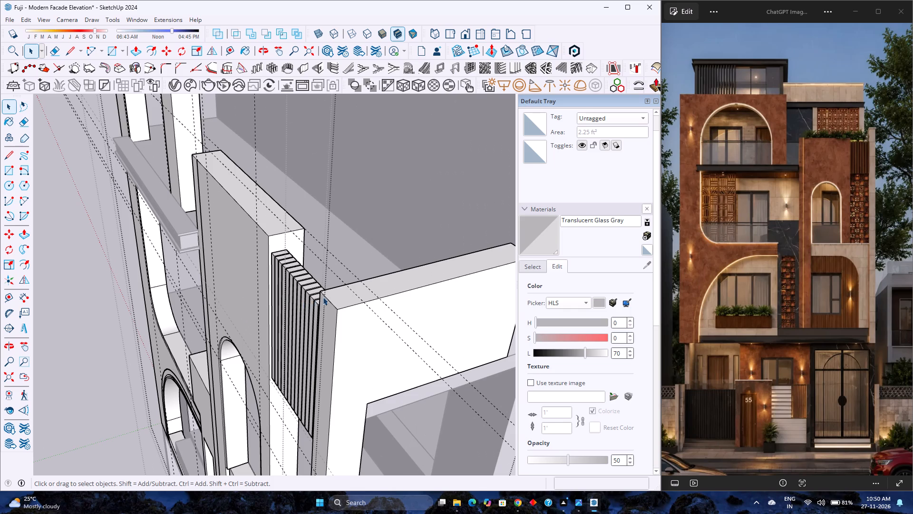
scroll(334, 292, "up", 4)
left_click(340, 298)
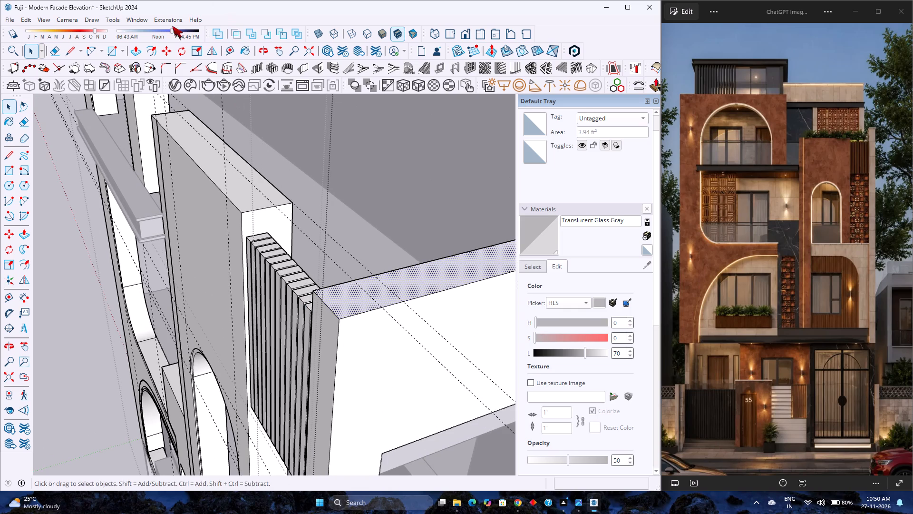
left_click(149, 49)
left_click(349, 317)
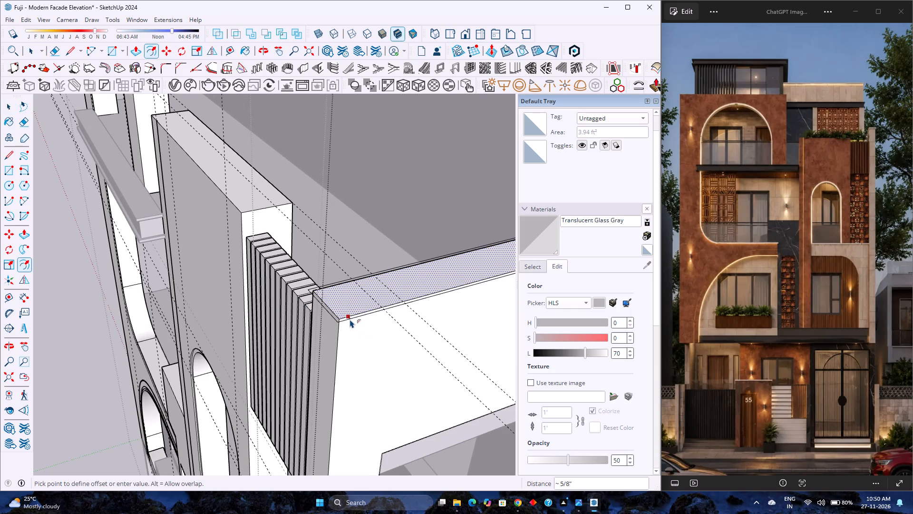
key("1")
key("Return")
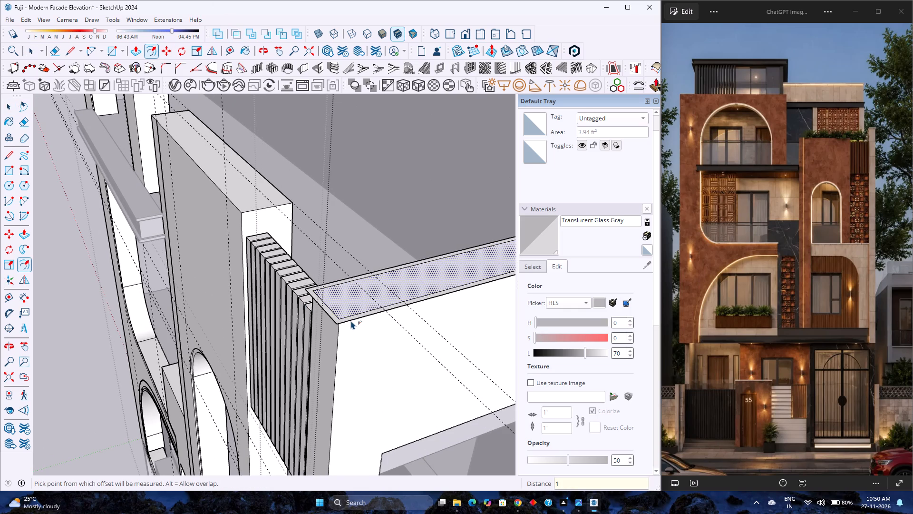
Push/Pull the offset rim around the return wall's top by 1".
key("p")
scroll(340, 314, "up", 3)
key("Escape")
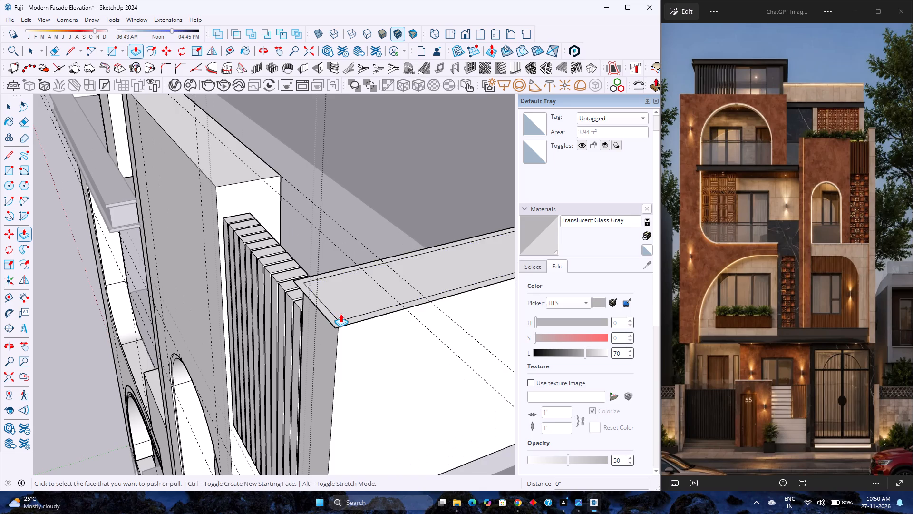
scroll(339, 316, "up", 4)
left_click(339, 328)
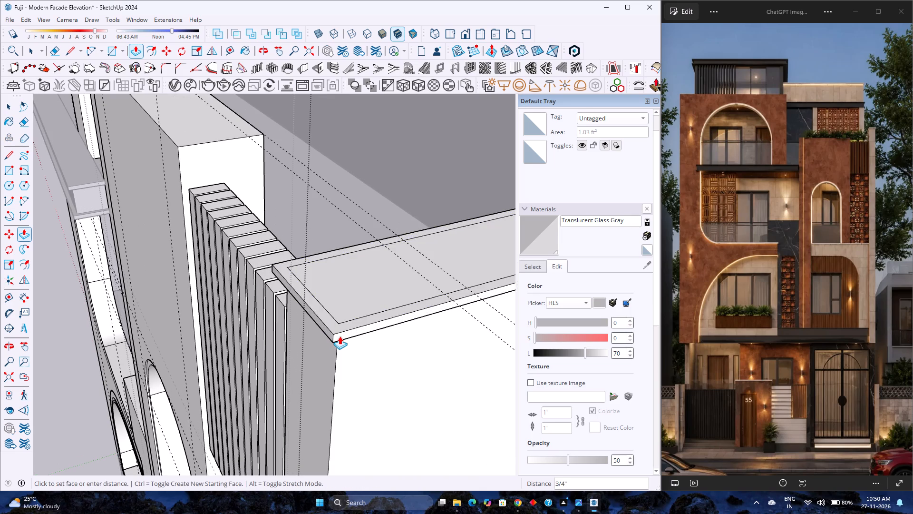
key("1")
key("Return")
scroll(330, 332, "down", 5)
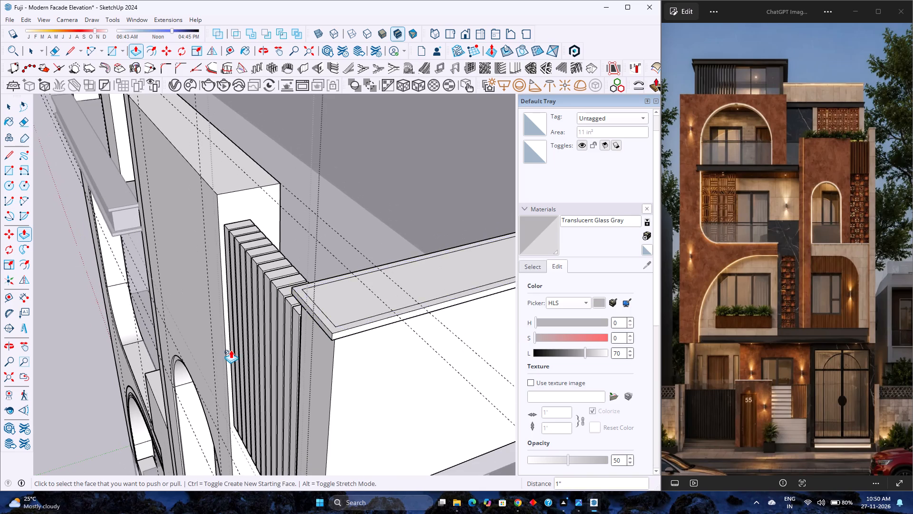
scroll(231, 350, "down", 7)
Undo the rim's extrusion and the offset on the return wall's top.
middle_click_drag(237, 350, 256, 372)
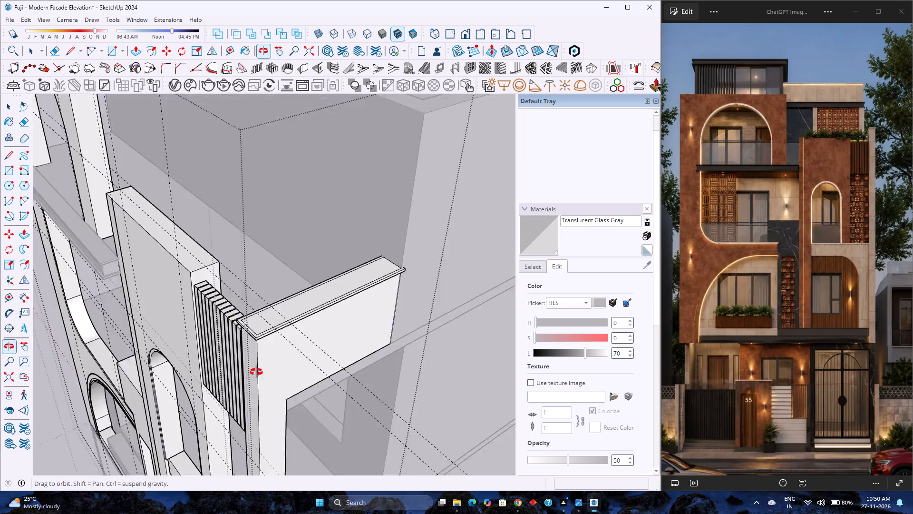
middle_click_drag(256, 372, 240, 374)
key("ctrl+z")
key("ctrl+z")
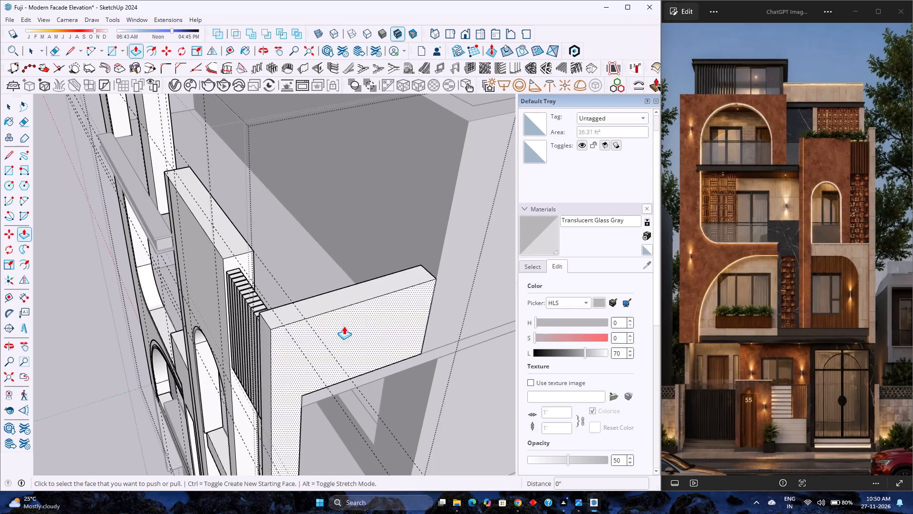
Select the return wall's two long top edges and front short edge, and offset them outward by 1".
key("space")
left_click(361, 302)
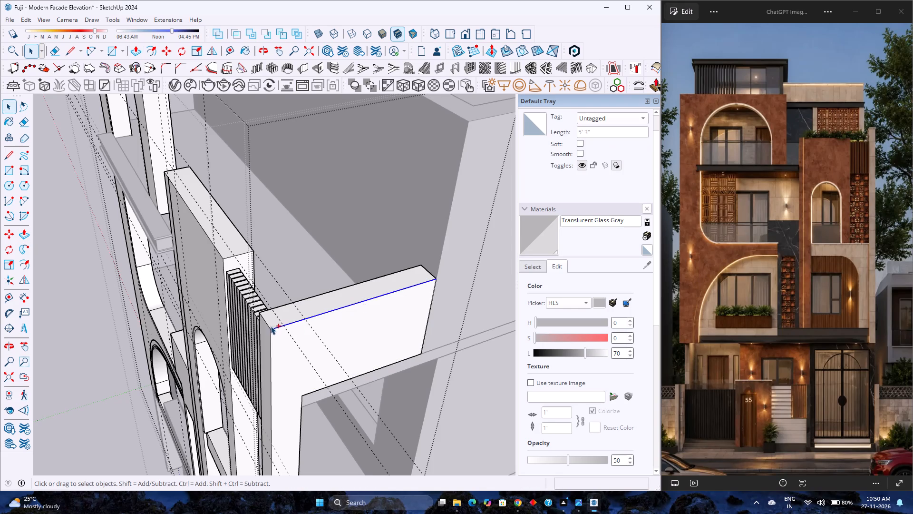
left_click(266, 322, "ctrl")
left_click(316, 296, "ctrl")
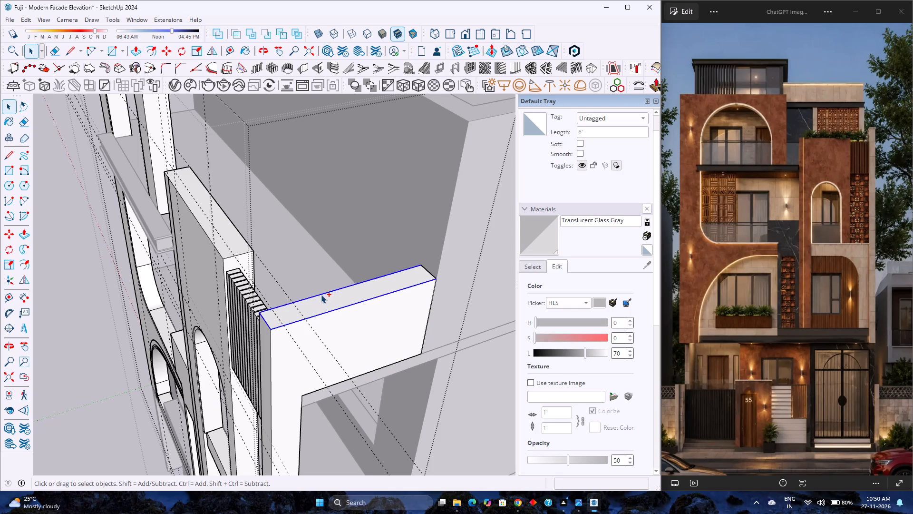
scroll(323, 294, "up", 3, "ctrl")
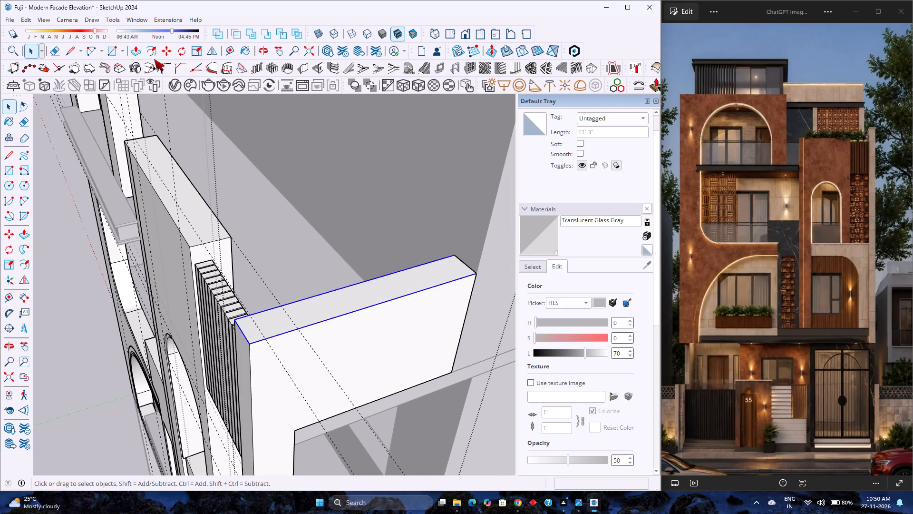
left_click(154, 57)
left_click(341, 328)
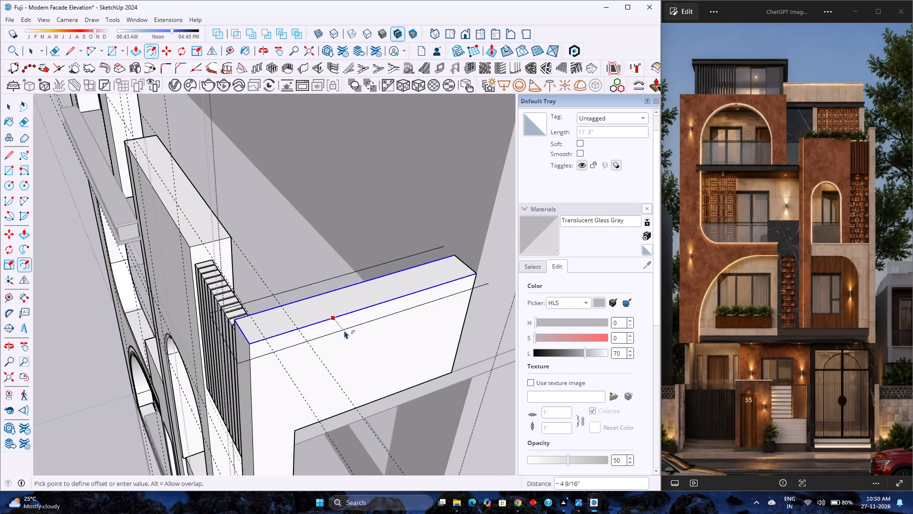
key("1")
key("Return")
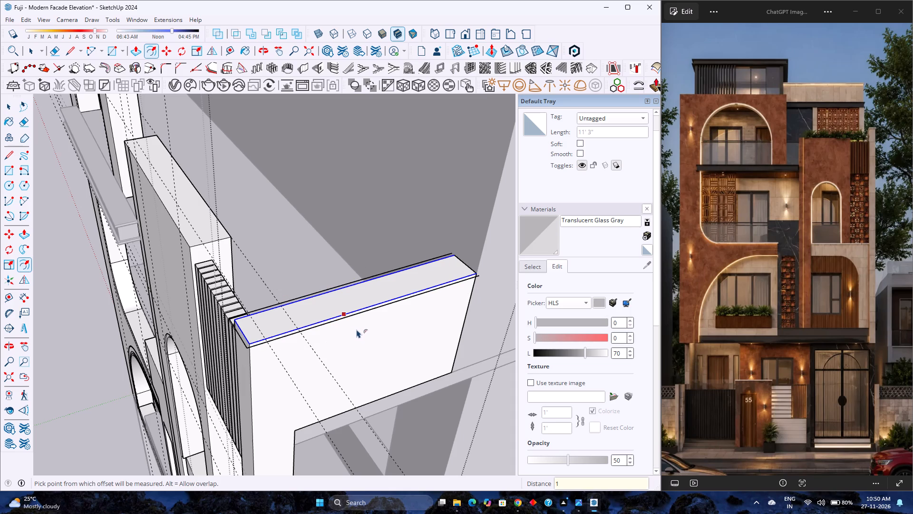
Draw a 1" line closing the gap between the inner long edge and its offset at the building-side end.
key("l")
scroll(467, 252, "up", 10)
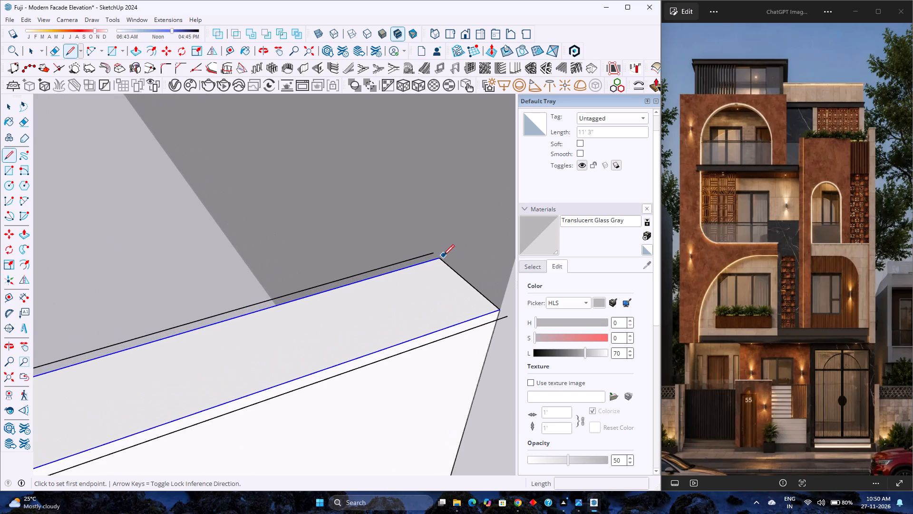
left_click(439, 257)
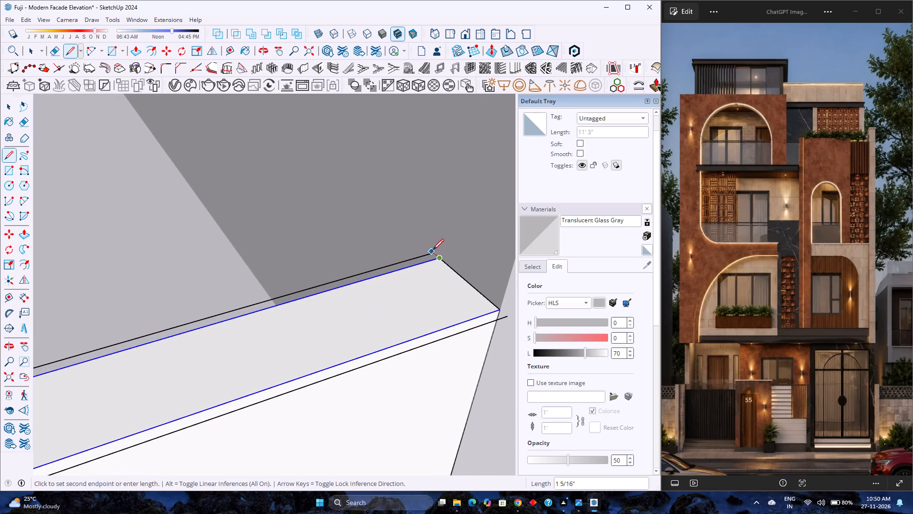
scroll(430, 252, "up", 7)
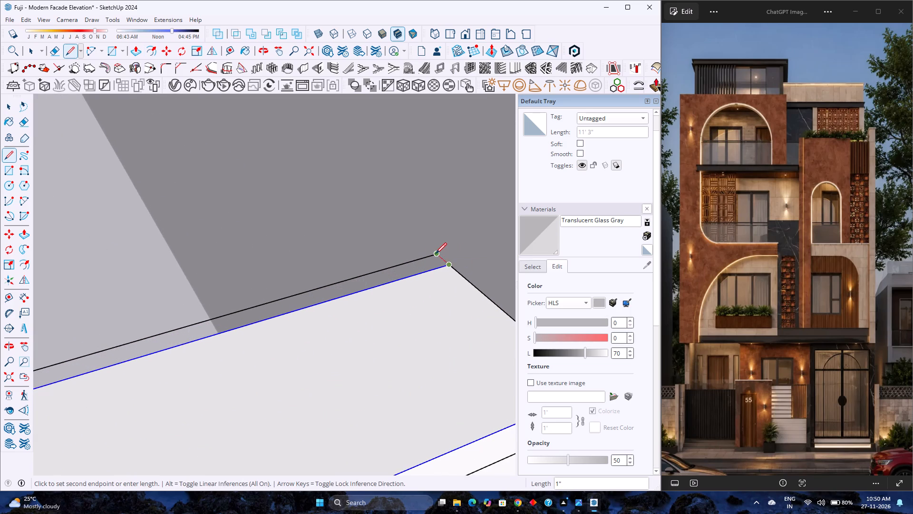
left_click(436, 254)
scroll(390, 260, "down", 8)
key("Escape")
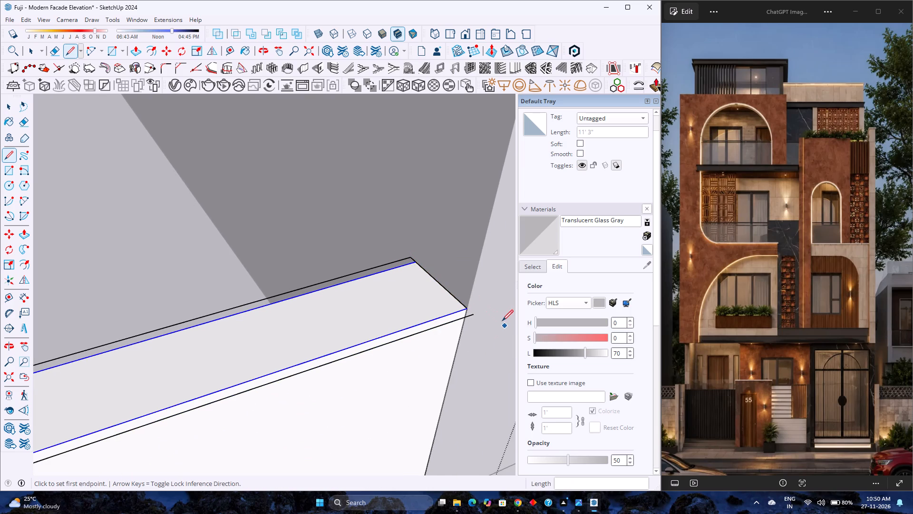
Draw a 1" line closing the gap between the outer long edge and its offset at the building-side end.
left_click(467, 308)
left_click(474, 314)
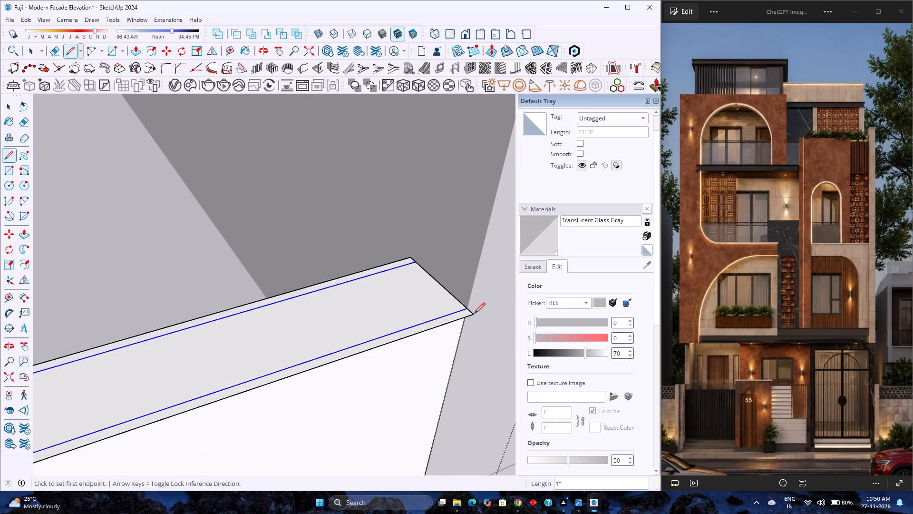
Push/Pull the closed offset rim around the return wall's top by 1".
key("p")
left_click(443, 321)
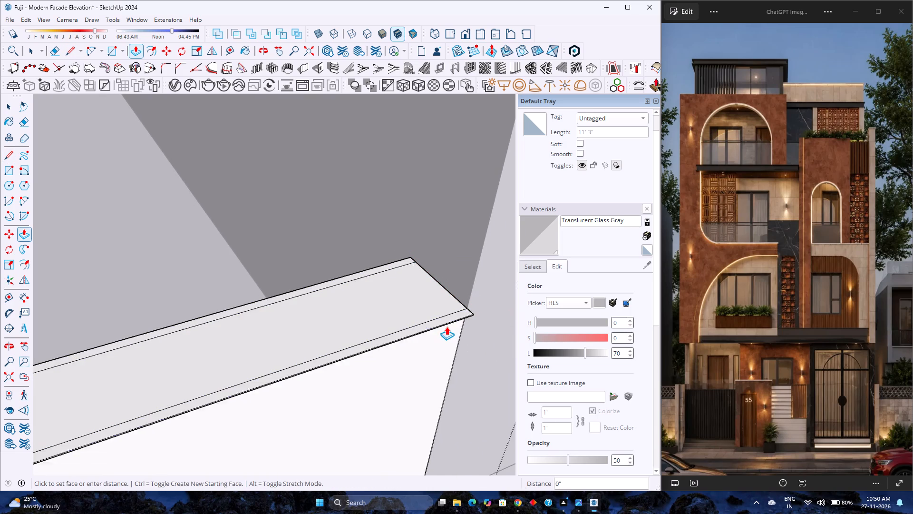
key("1")
key("Return")
scroll(447, 323, "down", 7)
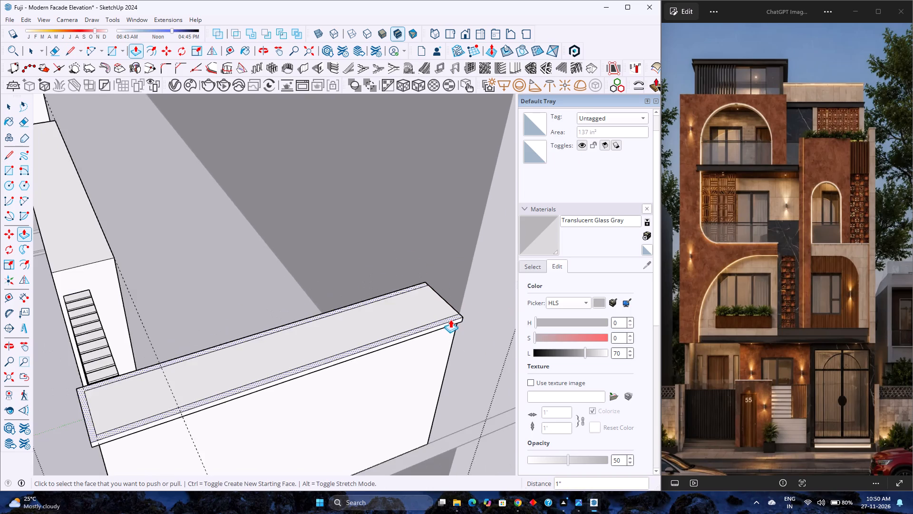
Erase the inner outline edges on the return wall's top so the cap reads as one flat face.
scroll(450, 319, "down", 4)
scroll(237, 404, "up", 5)
key("e")
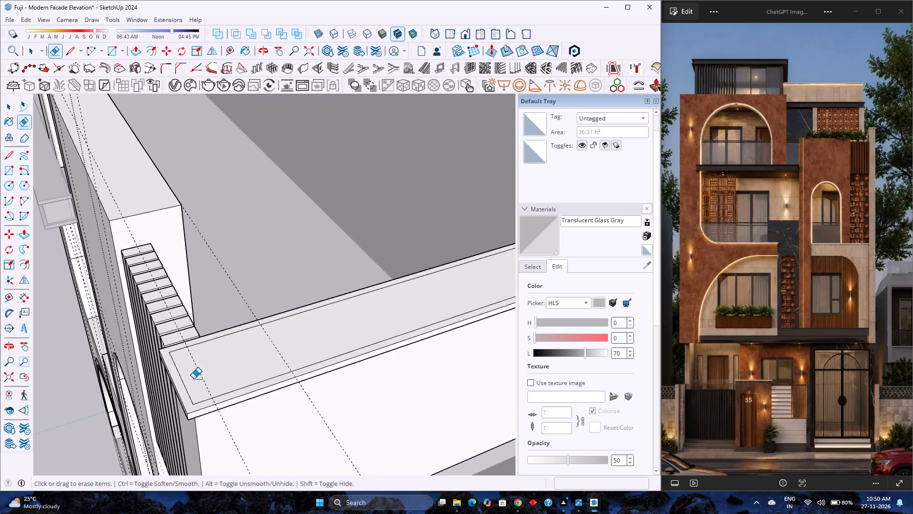
left_click_drag(190, 379, 182, 384)
left_click_drag(212, 391, 217, 395)
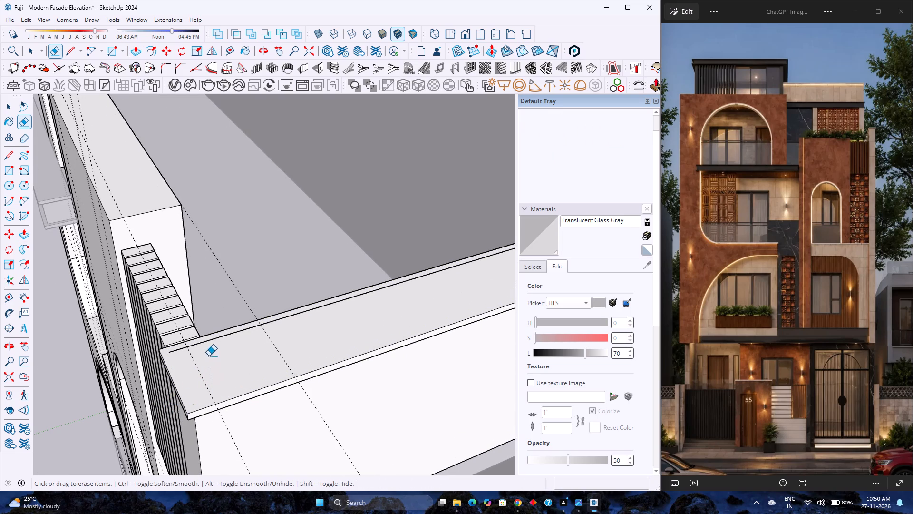
left_click(205, 341)
scroll(212, 362, "down", 4)
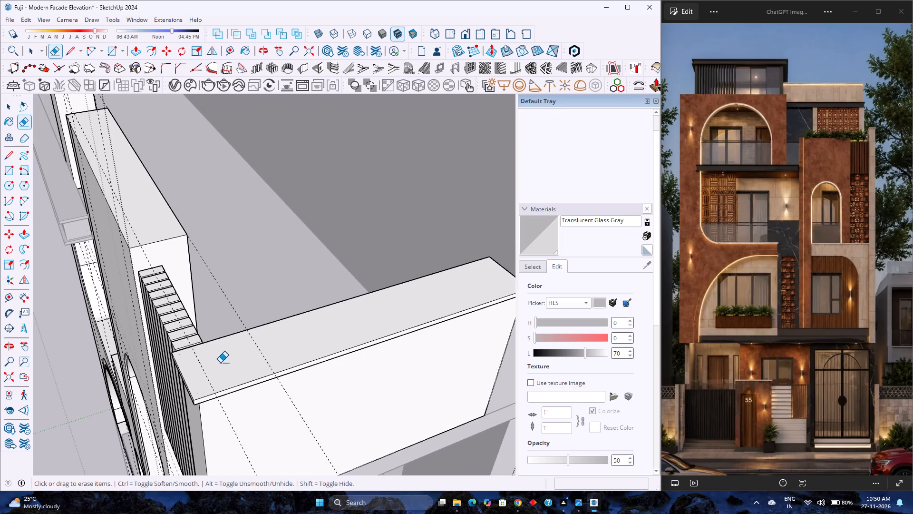
Hide the return wall cap's top face to expose the interior.
key("space")
left_click(221, 362)
right_click(221, 362)
left_click(273, 153)
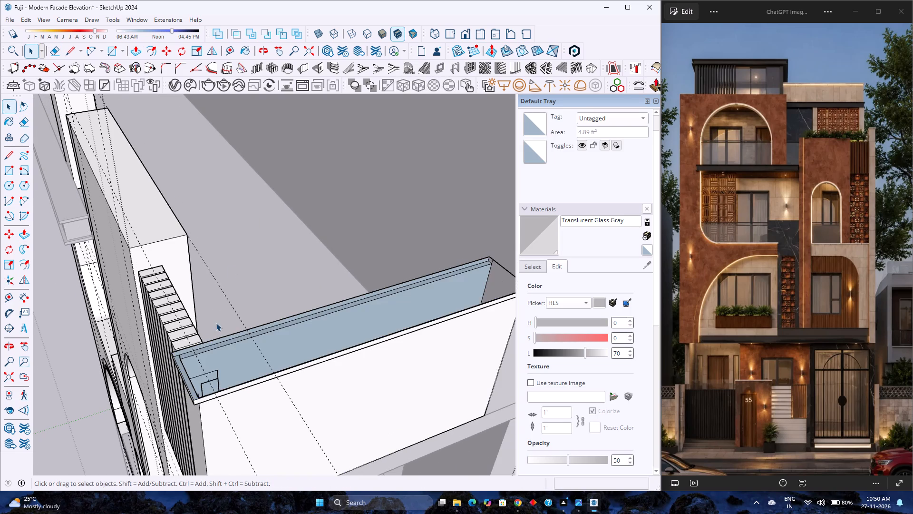
Delete the two stray short vertical edges at the inner front corners of the return wall's cap.
scroll(190, 359, "up", 2)
scroll(217, 408, "up", 1)
middle_click_drag(218, 408, 68, 431)
scroll(150, 332, "up", 2)
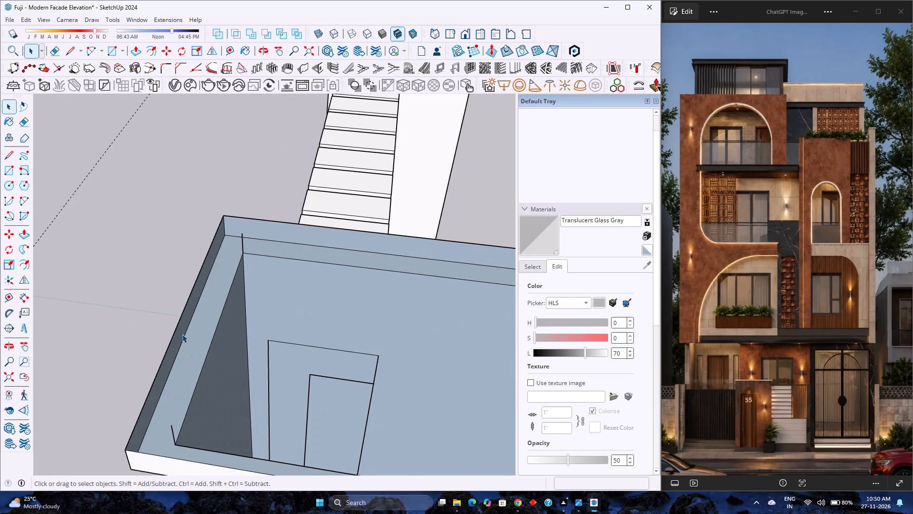
scroll(184, 334, "up", 3)
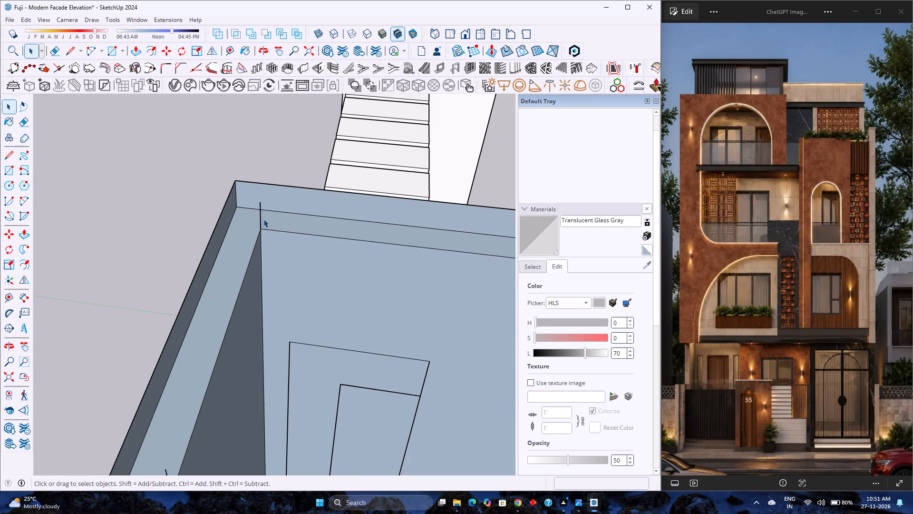
left_click(260, 219)
key("Delete")
scroll(353, 277, "down", 8)
middle_click_drag(360, 304, 264, 312)
scroll(238, 332, "up", 6)
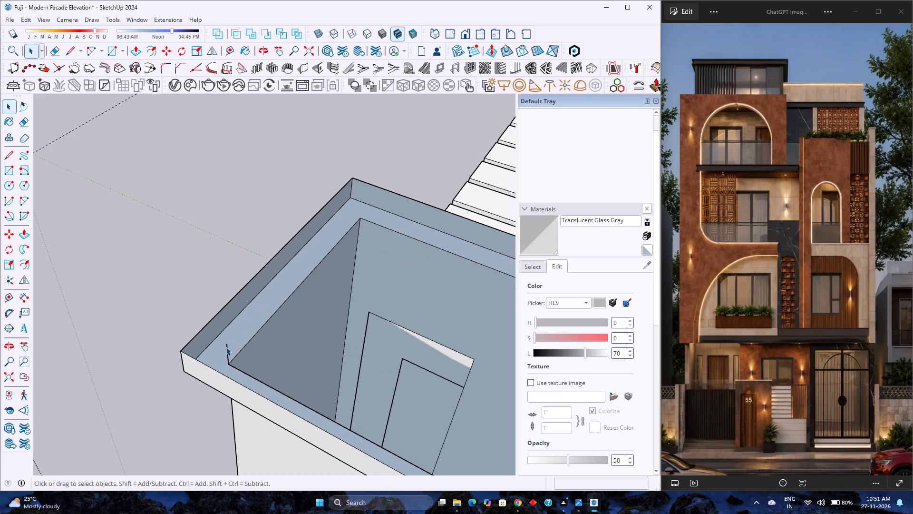
left_click(226, 349)
key("Delete")
scroll(247, 320, "down", 7)
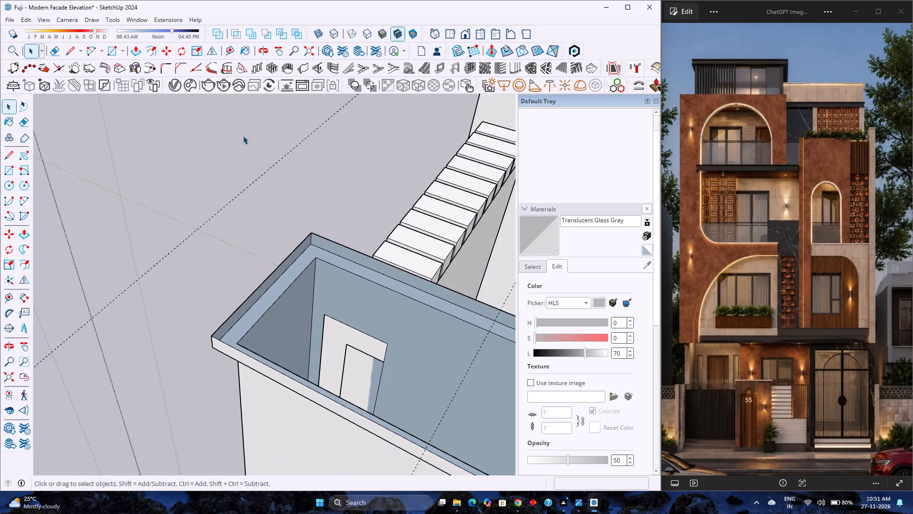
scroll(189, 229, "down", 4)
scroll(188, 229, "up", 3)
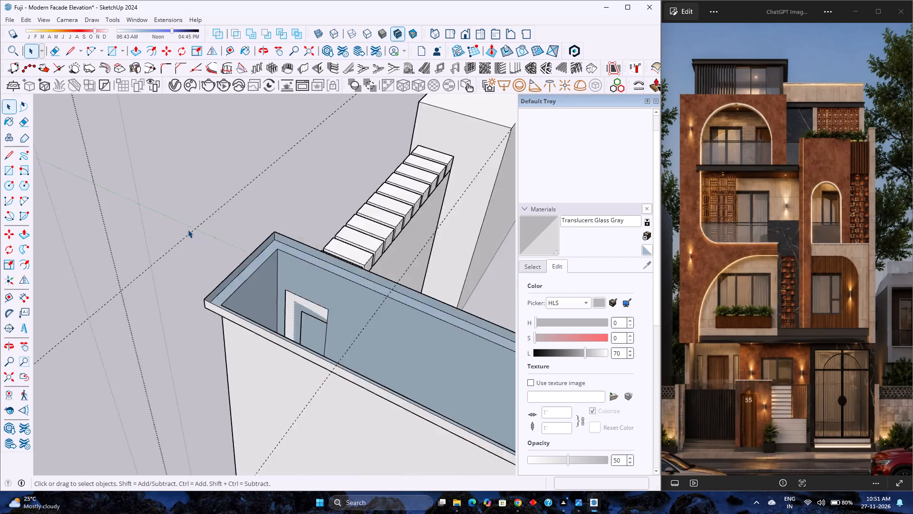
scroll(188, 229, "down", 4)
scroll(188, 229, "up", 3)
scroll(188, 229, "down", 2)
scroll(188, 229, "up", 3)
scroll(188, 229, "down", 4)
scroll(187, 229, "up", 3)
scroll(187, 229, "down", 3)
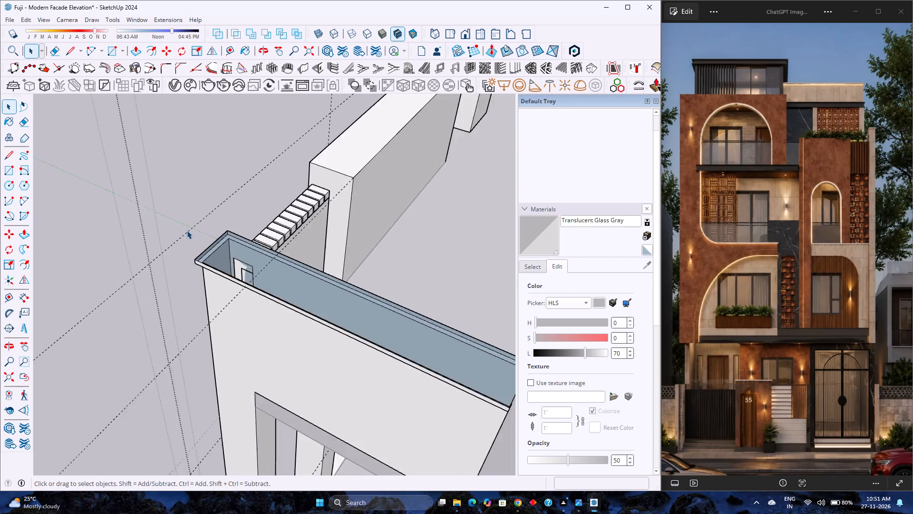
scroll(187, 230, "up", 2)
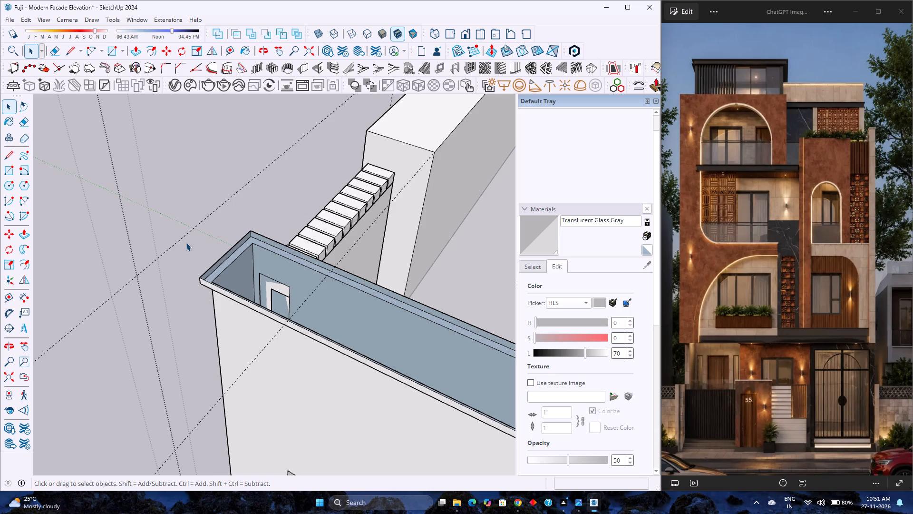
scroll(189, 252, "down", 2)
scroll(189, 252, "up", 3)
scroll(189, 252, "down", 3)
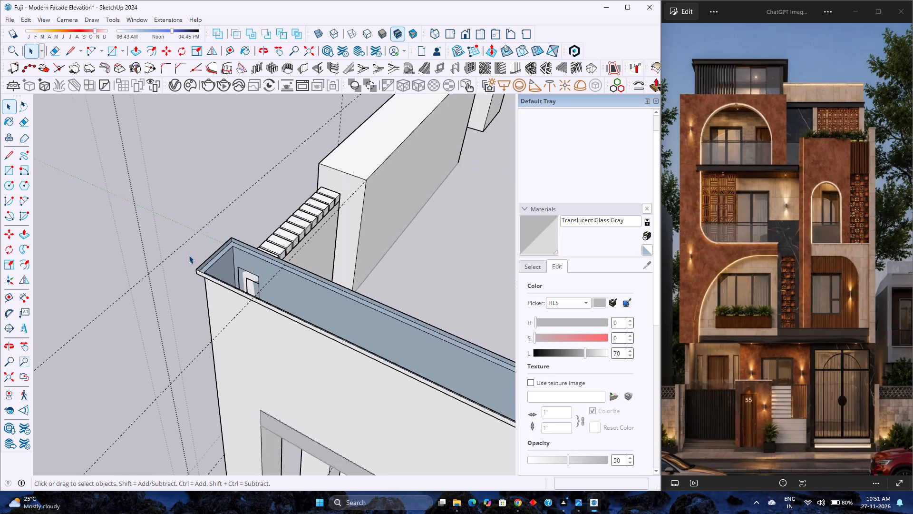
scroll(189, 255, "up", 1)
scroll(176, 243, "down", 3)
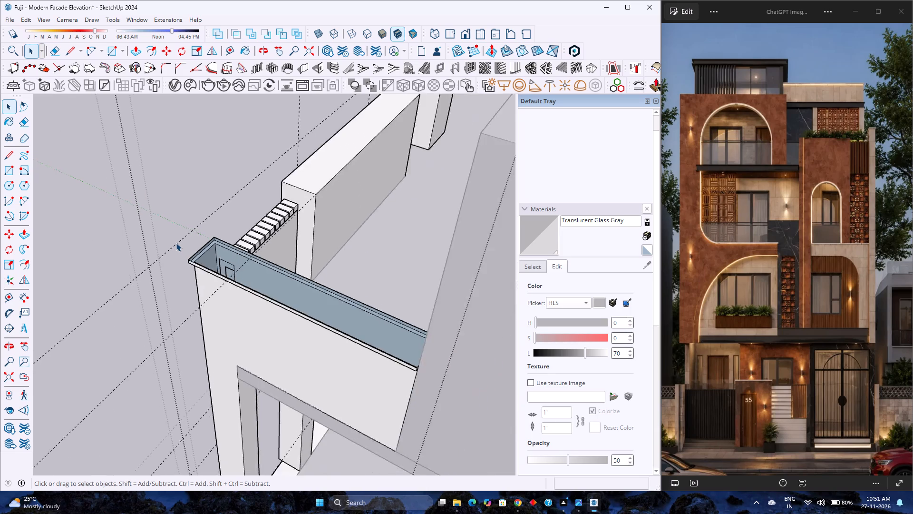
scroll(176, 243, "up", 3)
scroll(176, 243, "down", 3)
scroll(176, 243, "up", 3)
Unhide all hidden geometry to restore the return wall's top face.
left_click(22, 21)
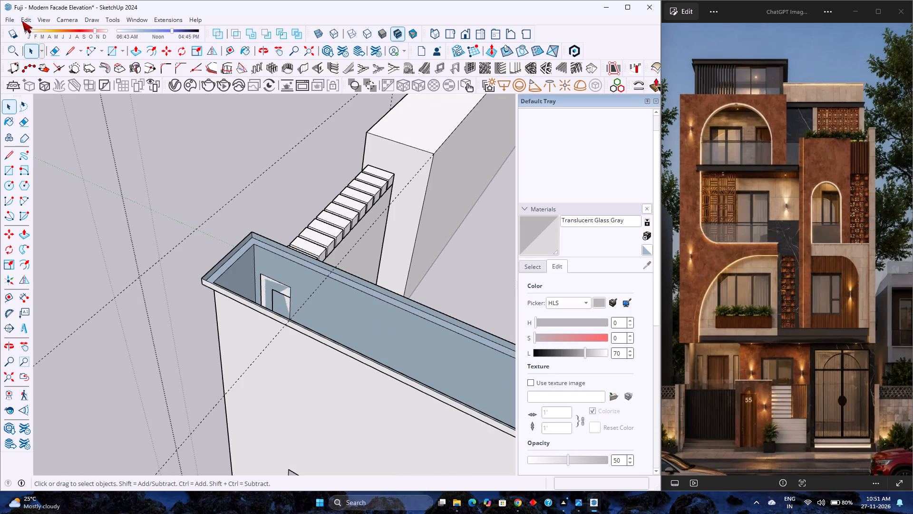
left_click(167, 196)
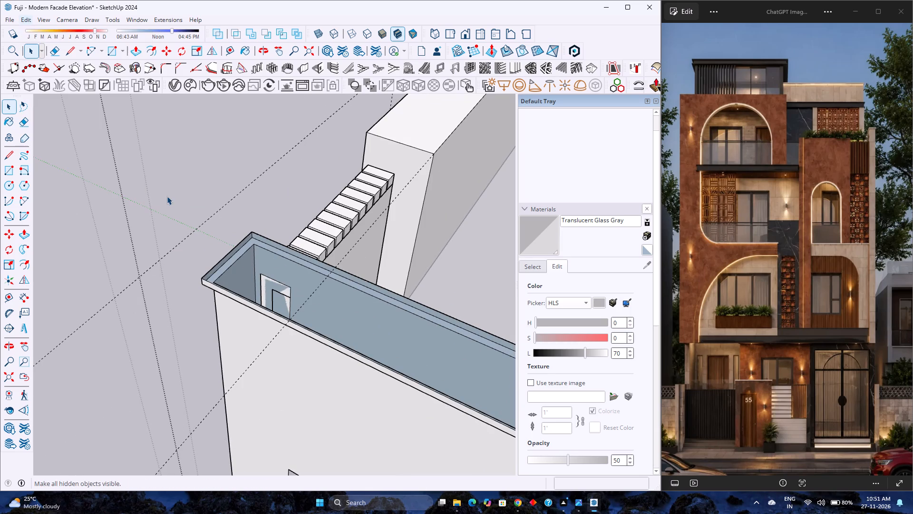
Examine the capped return wall within the whole facade, finishing in the standard front view fitted to the model.
scroll(147, 256, "down", 4)
scroll(146, 256, "up", 4)
scroll(146, 256, "down", 5)
middle_click_drag(153, 289, 246, 263)
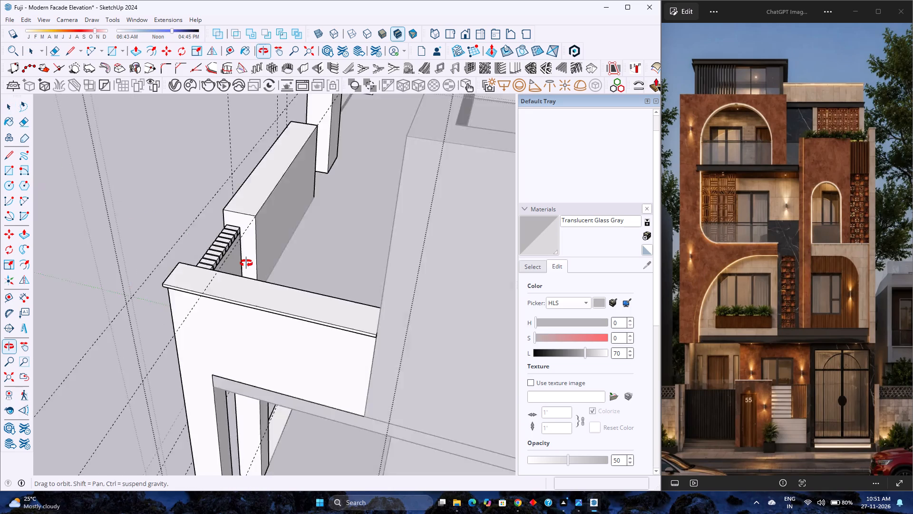
middle_click_drag(246, 263, 488, 223)
middle_click_drag(252, 334, 453, 213)
scroll(436, 221, "down", 1)
scroll(309, 305, "down", 2)
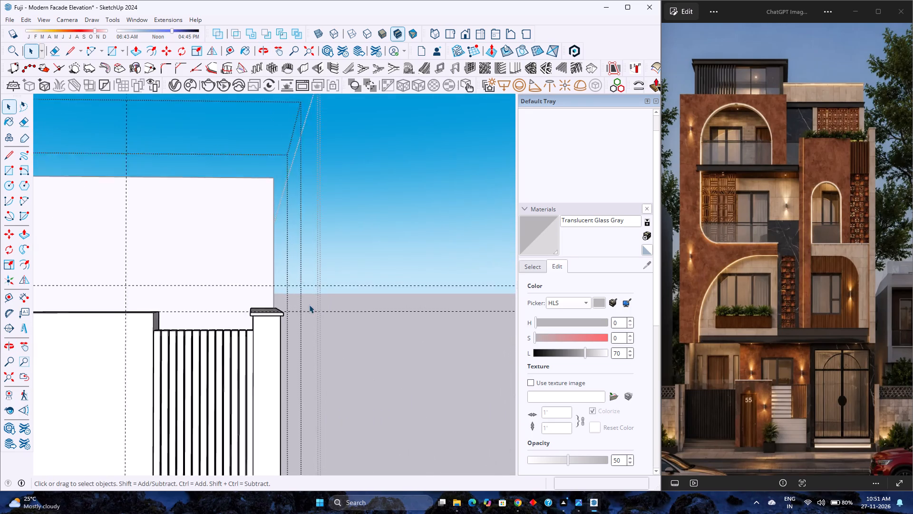
scroll(309, 305, "down", 5)
middle_click_drag(301, 314, 308, 253)
middle_click(308, 252)
scroll(308, 251, "down", 8)
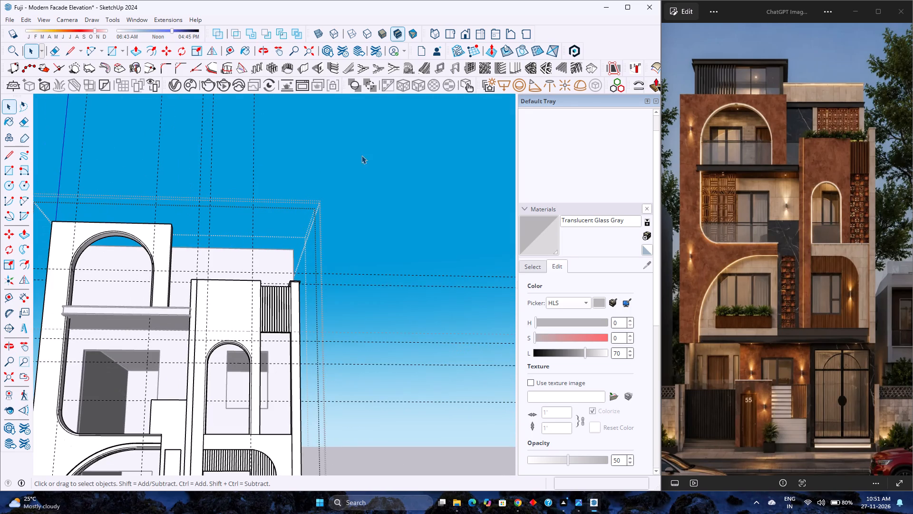
left_click(466, 35)
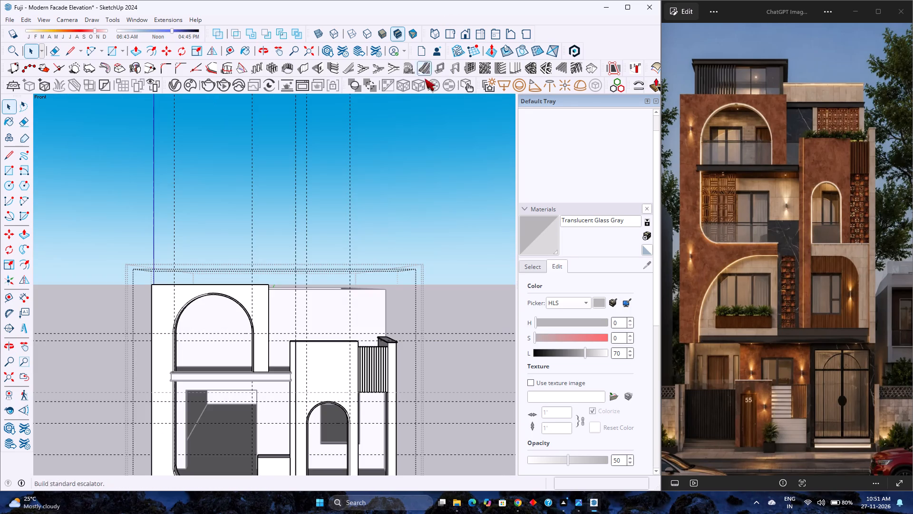
left_click(9, 377)
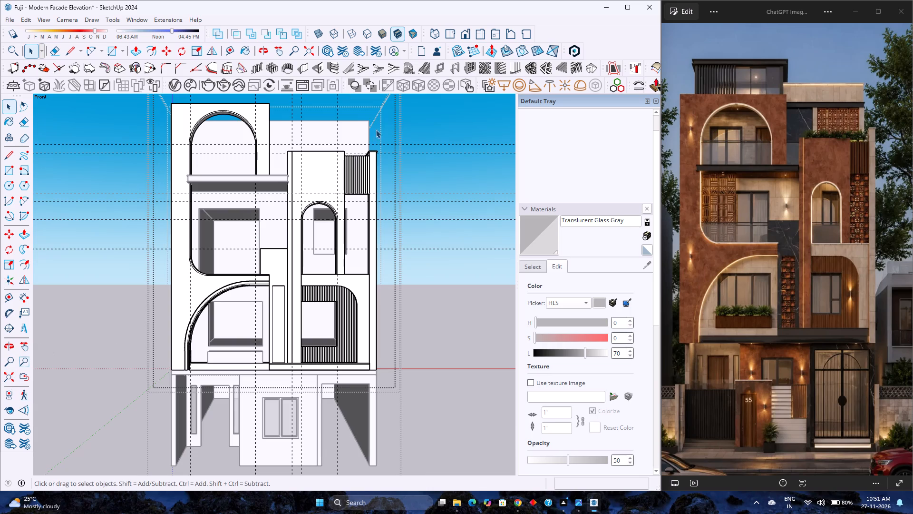
Push/Pull the underside of the return wall's cap by 0.5" to thicken its overhanging edge.
scroll(381, 151, "up", 9)
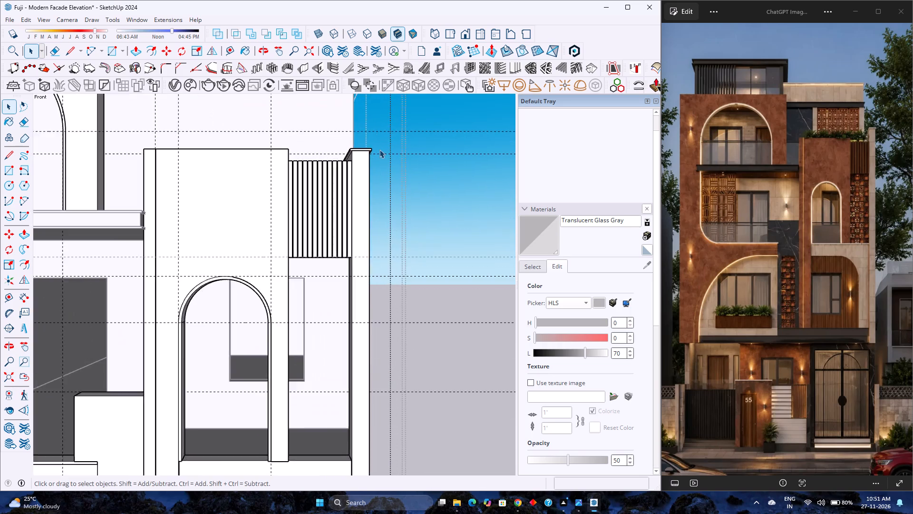
scroll(379, 149, "up", 14)
scroll(323, 121, "up", 5)
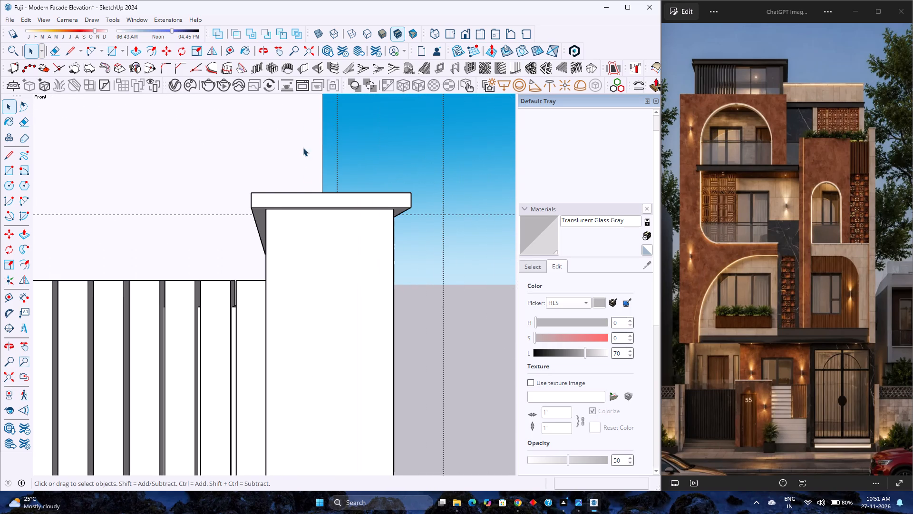
left_click(309, 231)
left_click(268, 200)
scroll(263, 210, "up", 2)
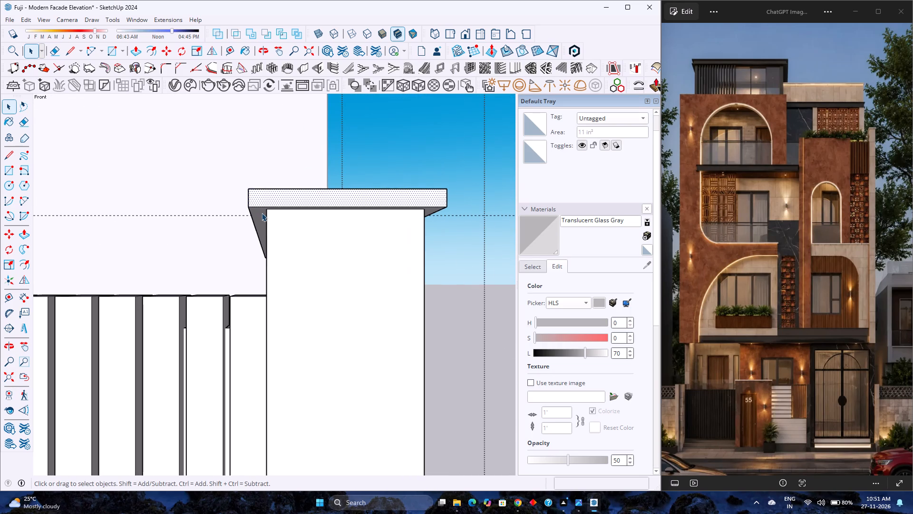
left_click(261, 213)
left_click(136, 45)
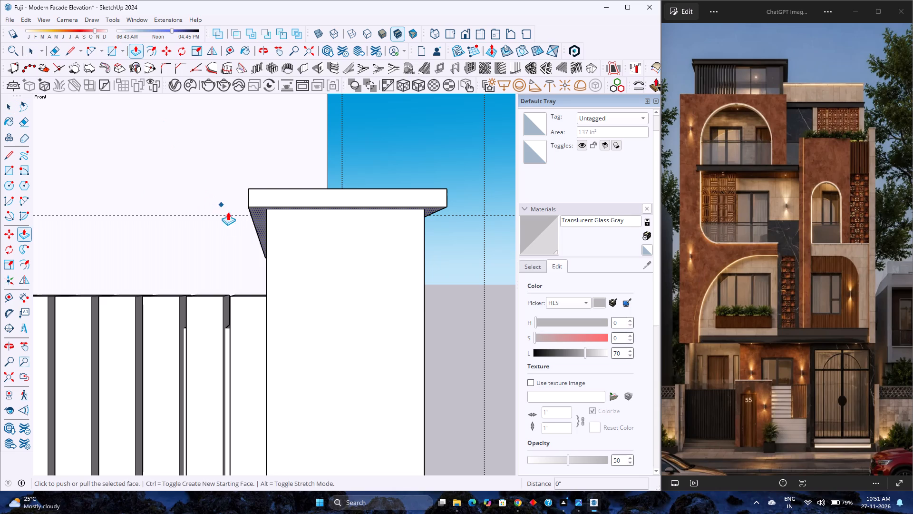
left_click(255, 219)
type("0.5")
key("Return")
key("space")
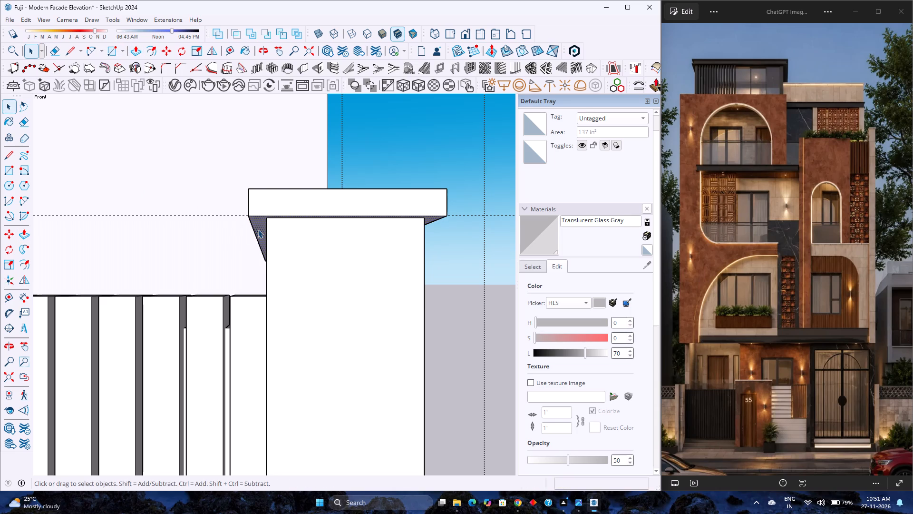
Review the whole building from the front, above and side to check the return wall and cap against the facade.
scroll(249, 238, "down", 9)
scroll(322, 235, "down", 3)
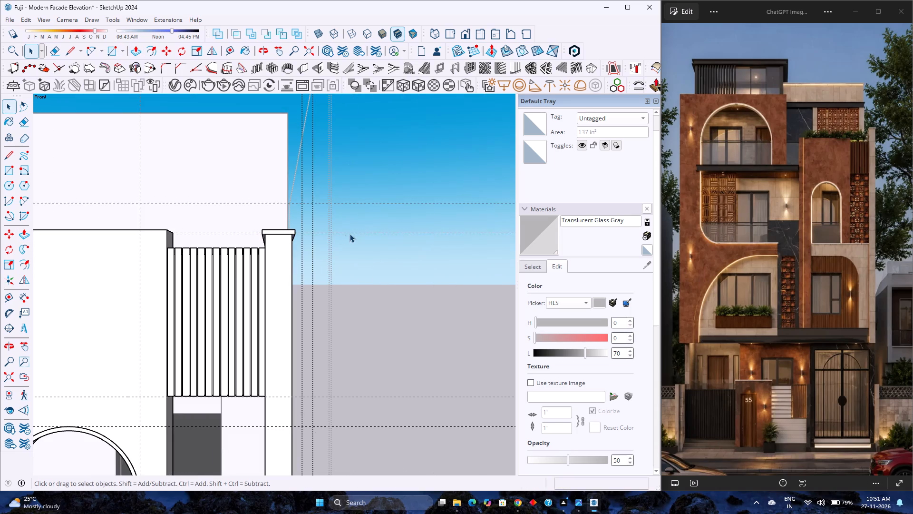
left_click(360, 226)
scroll(360, 226, "down", 12)
middle_click_drag(357, 231, 300, 352)
scroll(296, 295, "up", 4)
scroll(294, 292, "down", 3)
middle_click_drag(294, 292, 293, 379)
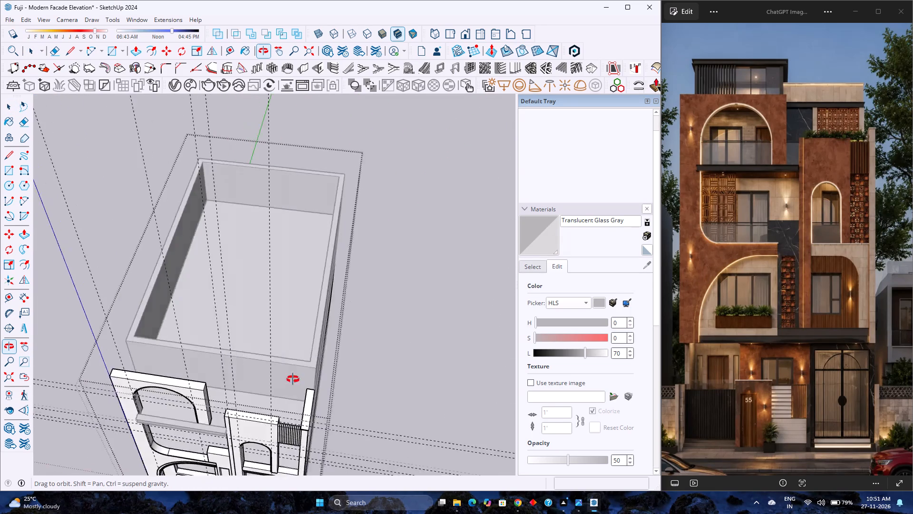
middle_click_drag(293, 379, 252, 287)
left_click(395, 262)
scroll(395, 259, "down", 3)
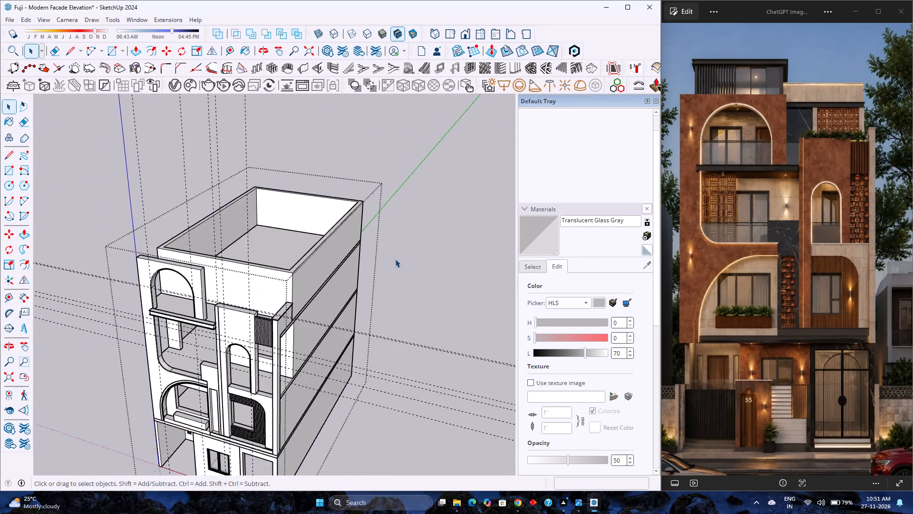
scroll(395, 259, "down", 4)
middle_click_drag(373, 331, 351, 234)
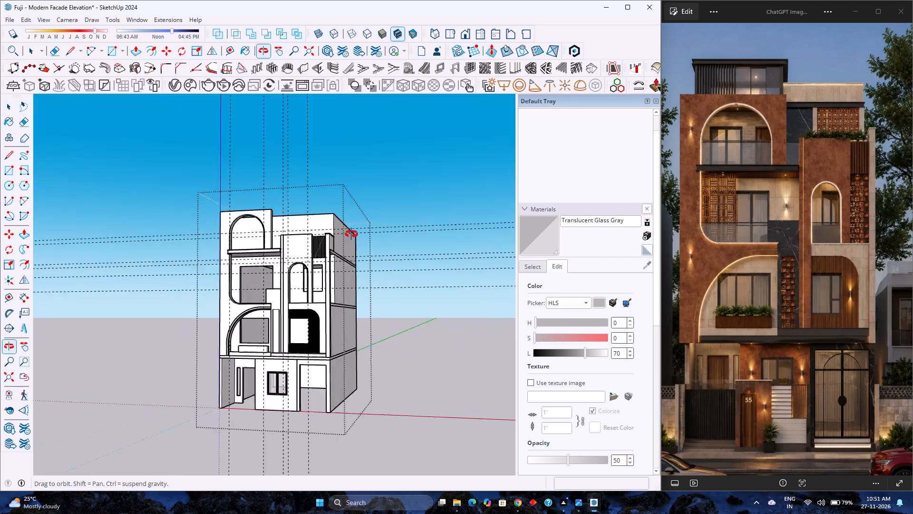
middle_click_drag(351, 234, 326, 238)
scroll(330, 239, "down", 5)
scroll(317, 277, "up", 6)
middle_click_drag(312, 280, 348, 362)
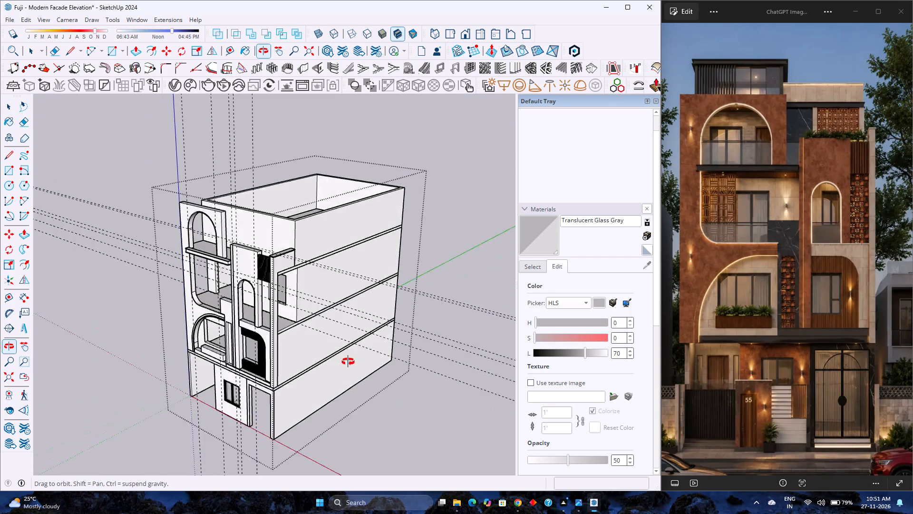
middle_click_drag(348, 362, 256, 286)
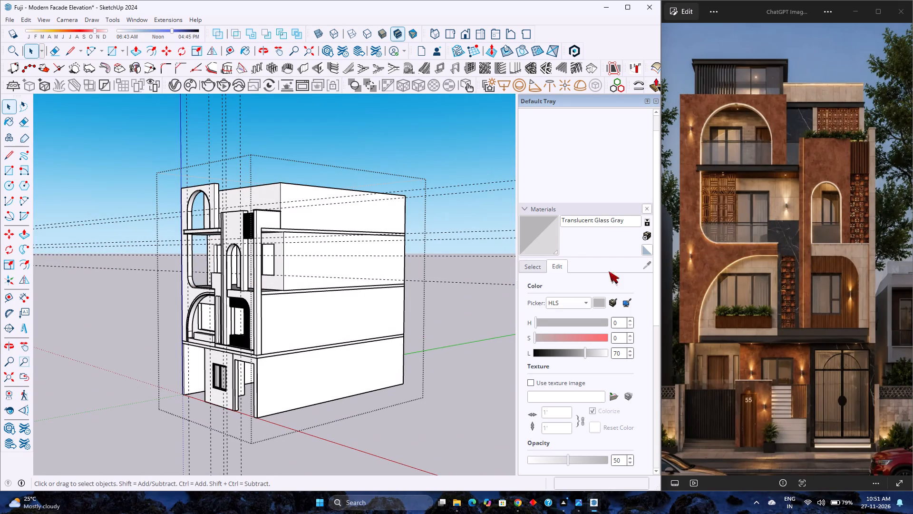
scroll(308, 284, "down", 2)
middle_click_drag(269, 286, 378, 311)
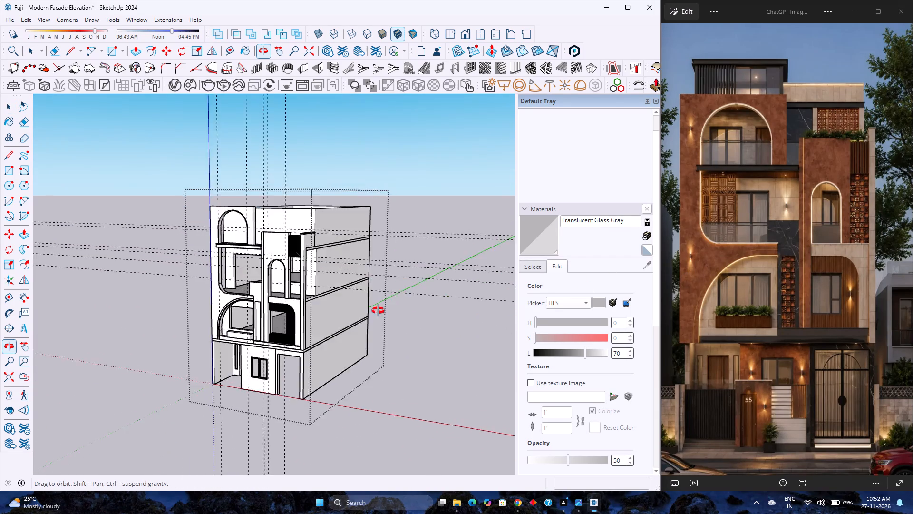
In the storey behind the narrow arched opening, copy the recessed front wall's right-hand corner edge 9" inward along its face.
middle_click_drag(378, 311, 462, 301)
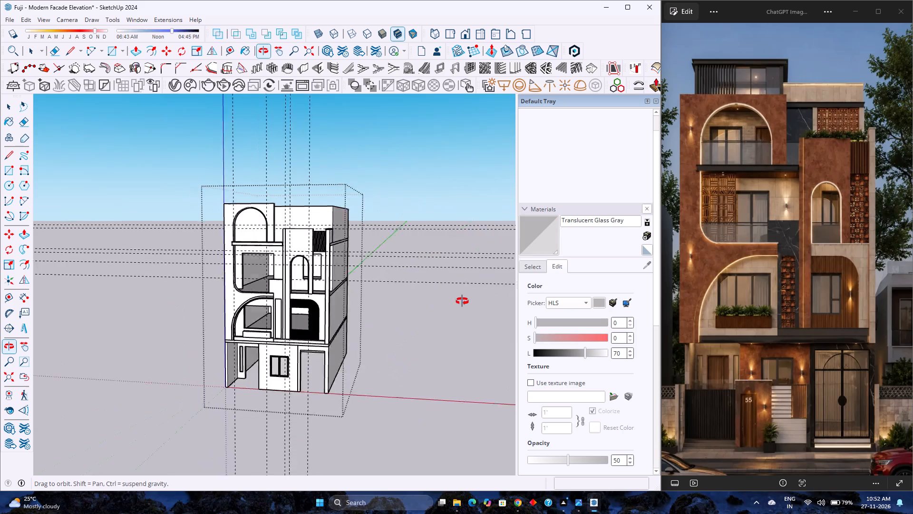
middle_click_drag(462, 301, 105, 327)
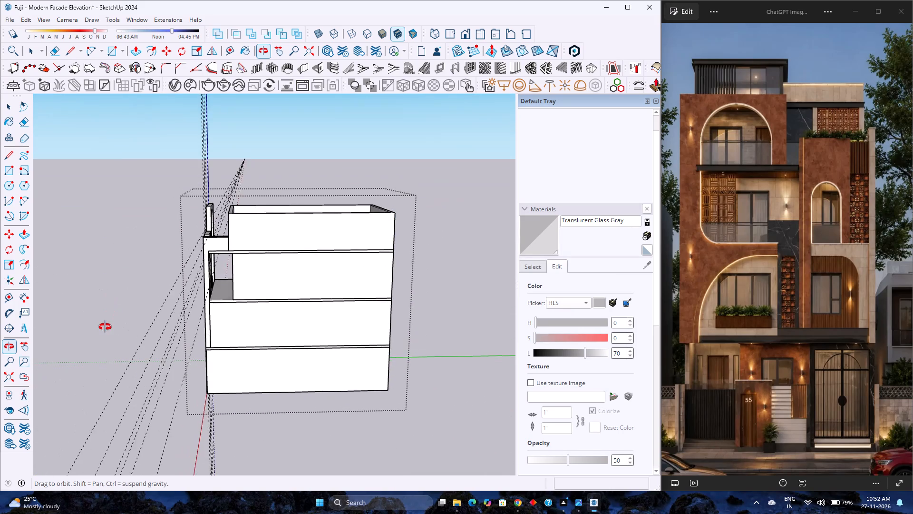
middle_click_drag(105, 327, 102, 319)
middle_click(102, 316)
scroll(239, 279, "up", 6)
middle_click_drag(235, 279, 248, 257)
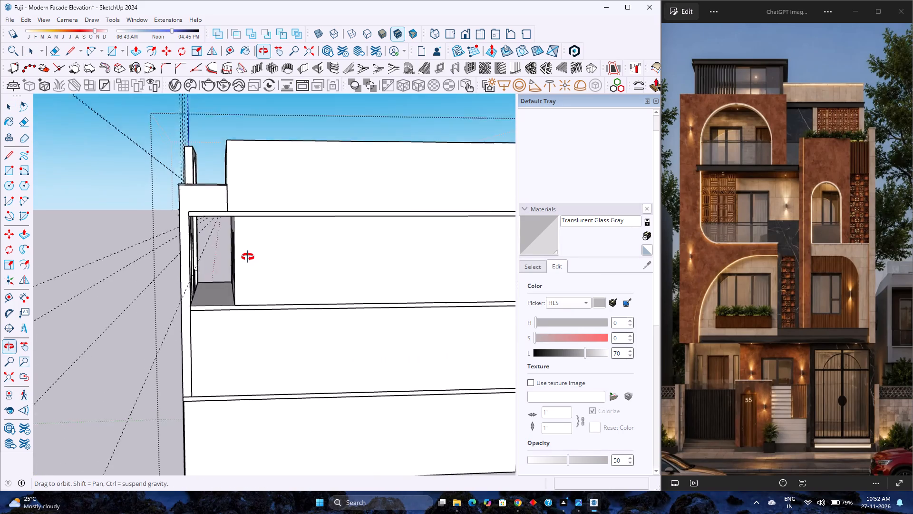
middle_click_drag(248, 257, 253, 238)
scroll(238, 242, "up", 6)
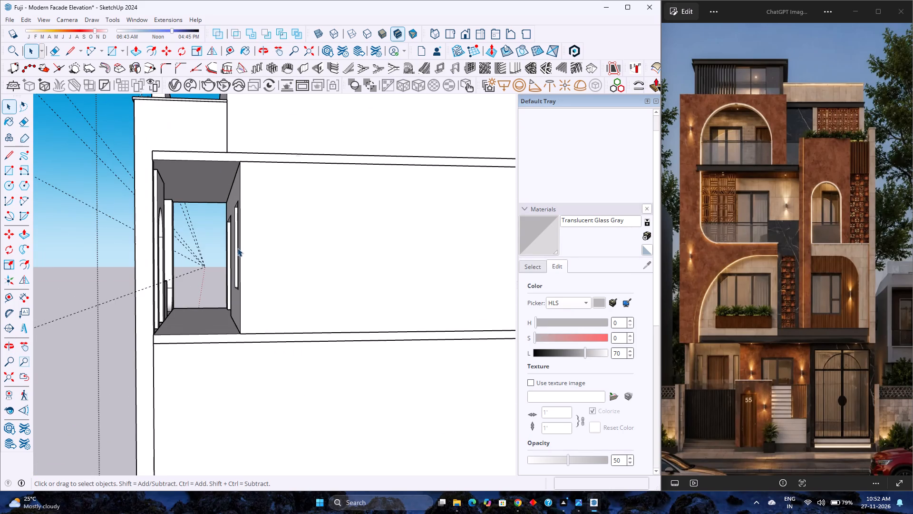
scroll(235, 253, "up", 2)
middle_click_drag(233, 267, 296, 271)
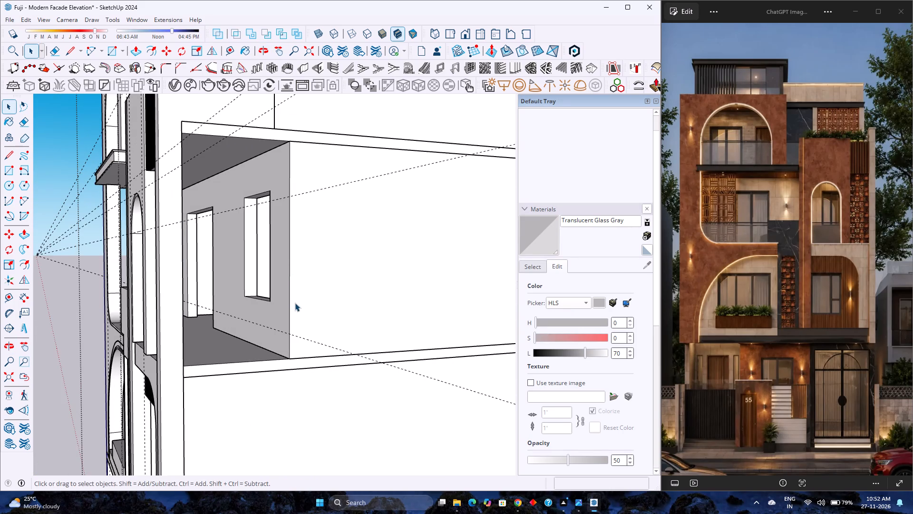
double_click(285, 315)
scroll(285, 315, "up", 3)
middle_click_drag(286, 316, 422, 342)
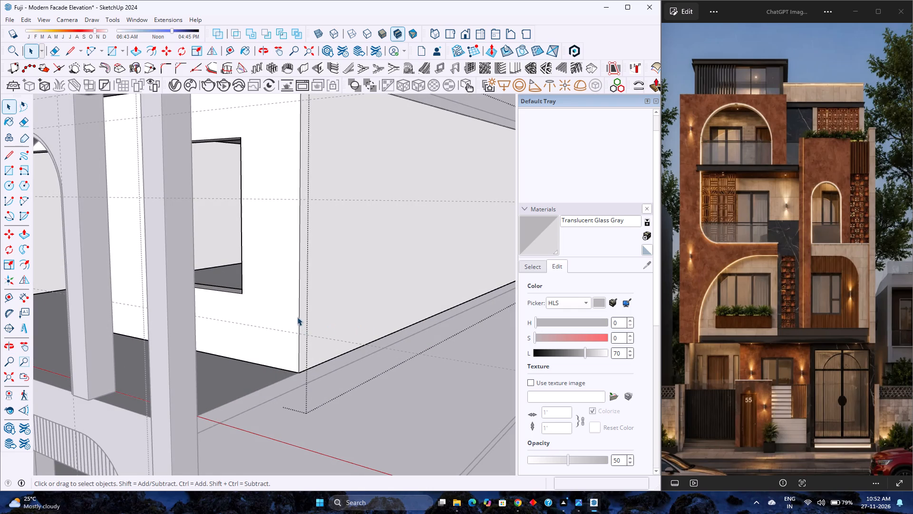
left_click(299, 316)
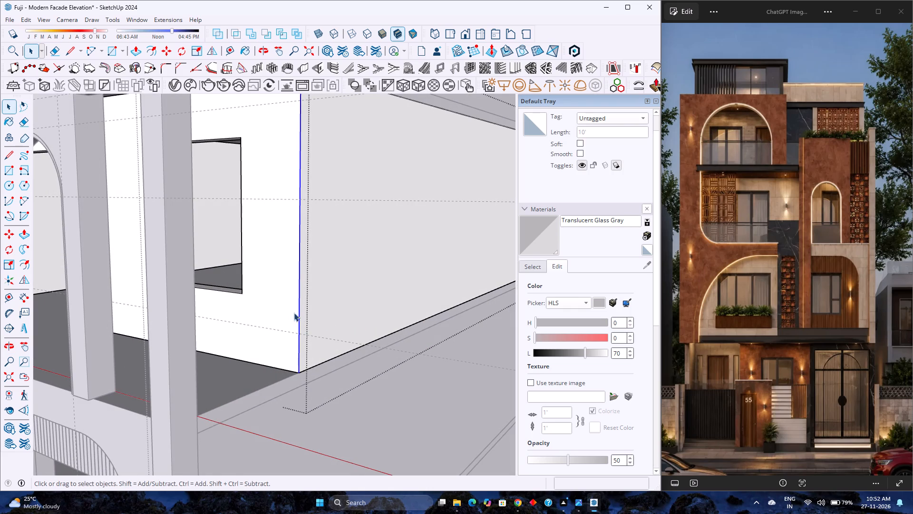
left_click(166, 53)
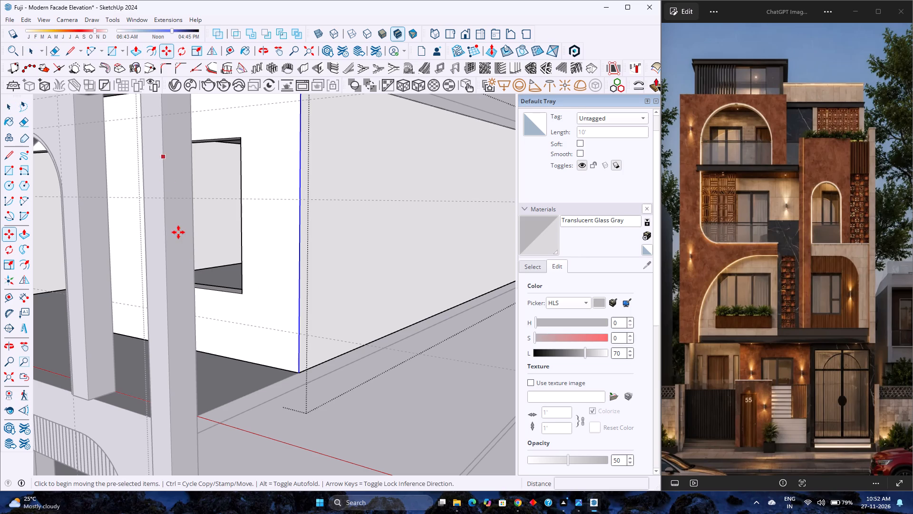
left_click(298, 371)
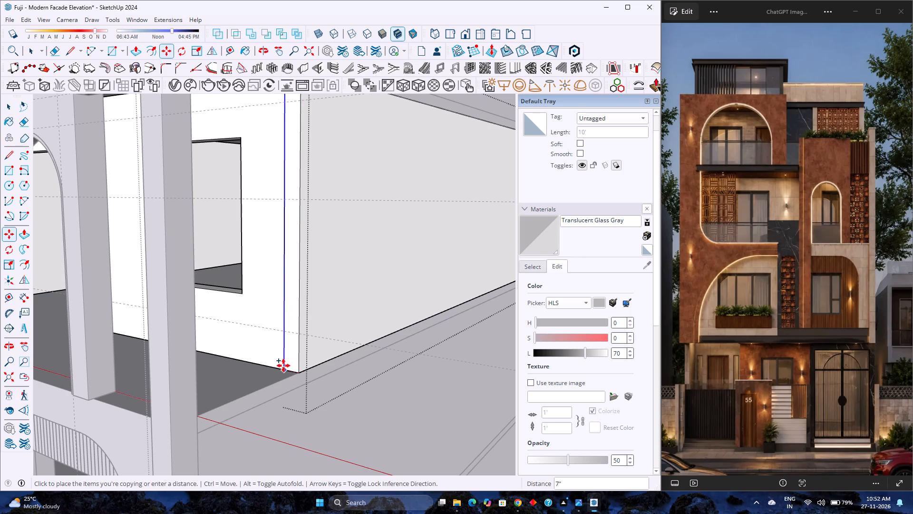
key("9")
key("Return")
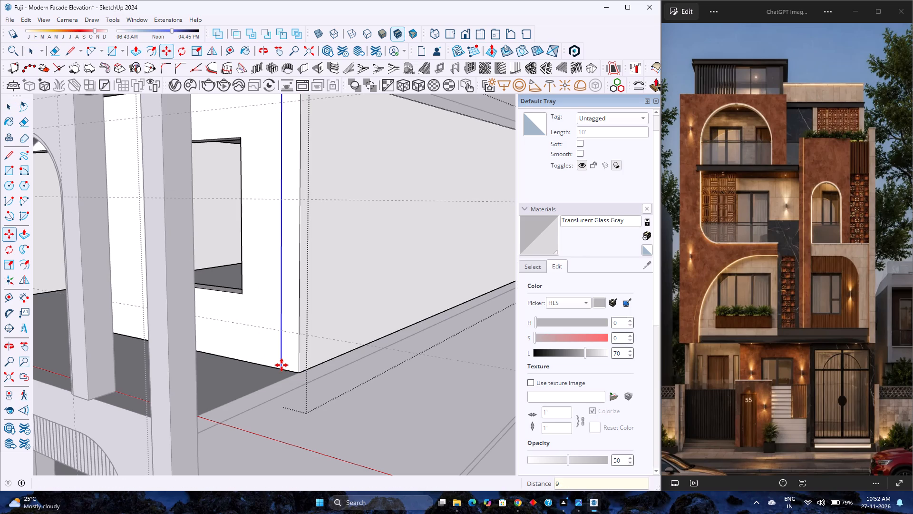
Push/Pull the 9" corner strip forward 5' to extend the right side wall to the back of the facade.
key("p")
left_click(290, 350)
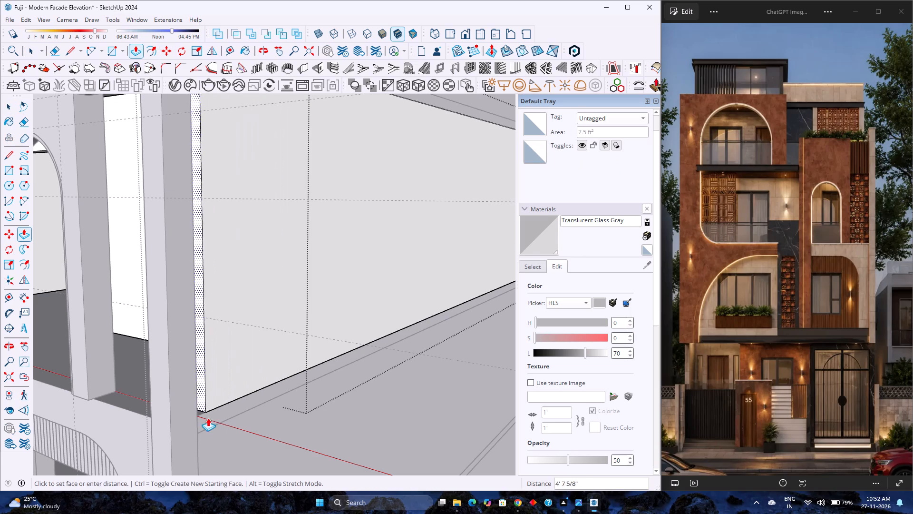
left_click(199, 417)
Push/Pull the inner face of the right side wall's 5' extension by 3".
scroll(231, 387, "down", 7)
middle_click_drag(91, 397, 255, 385)
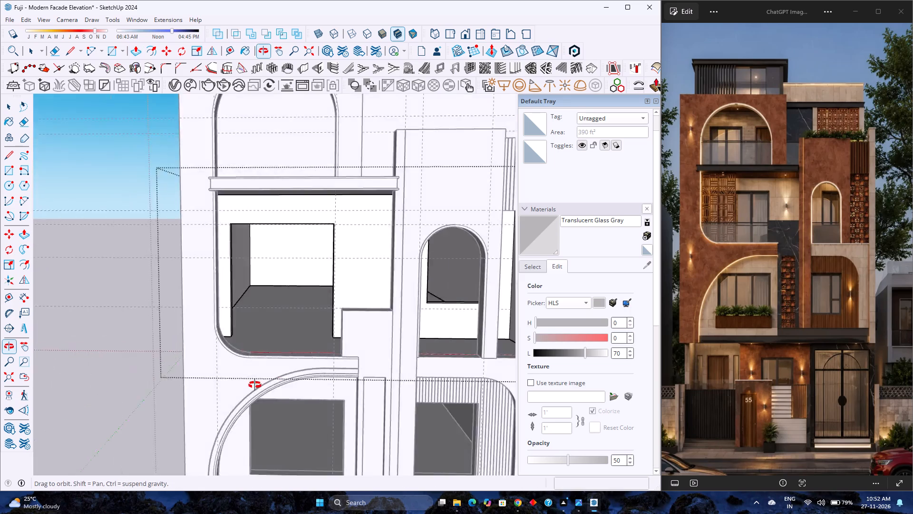
middle_click_drag(255, 385, 291, 381)
scroll(207, 362, "down", 3)
scroll(223, 347, "up", 1, "shift")
middle_click_drag(223, 347, 64, 366, "shift")
scroll(154, 361, "up", 3)
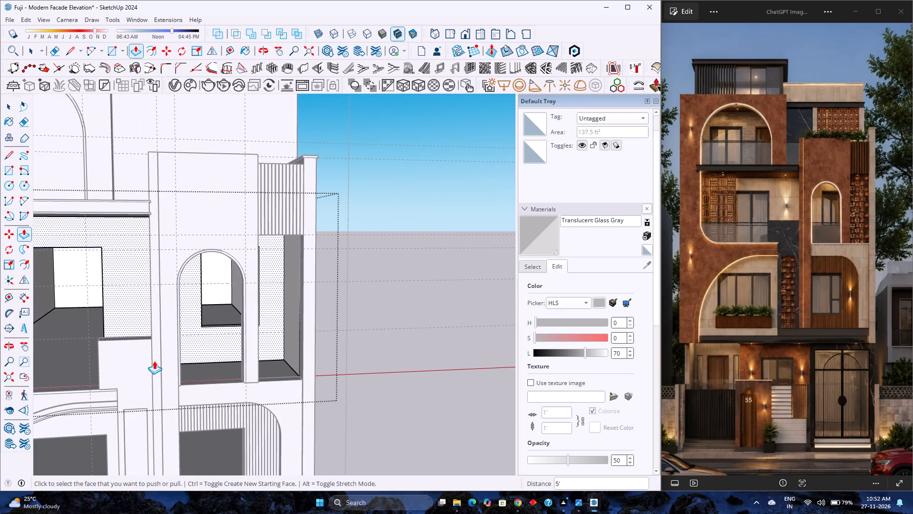
scroll(264, 388, "up", 3)
middle_click_drag(270, 383, 418, 414)
scroll(418, 414, "up", 1)
scroll(275, 334, "up", 4)
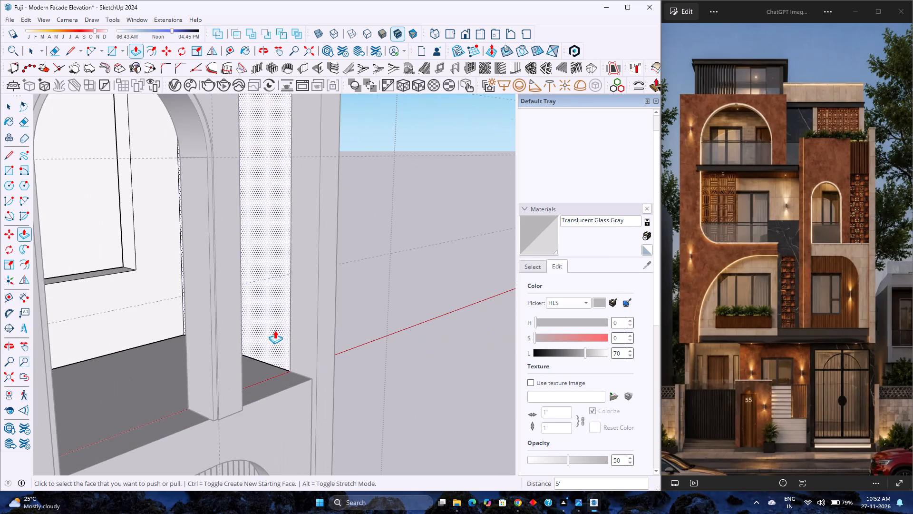
left_click(275, 329)
key("3")
key("Return")
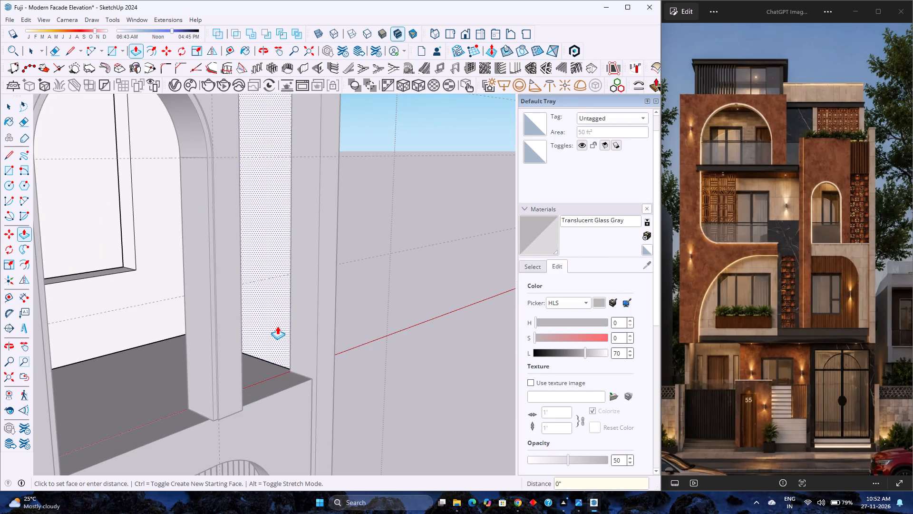
Copy the left-hand corner edge of the same storey's recessed front wall 6" inward along its face.
scroll(277, 328, "down", 8)
middle_click_drag(299, 335, 208, 338)
scroll(213, 335, "down", 3)
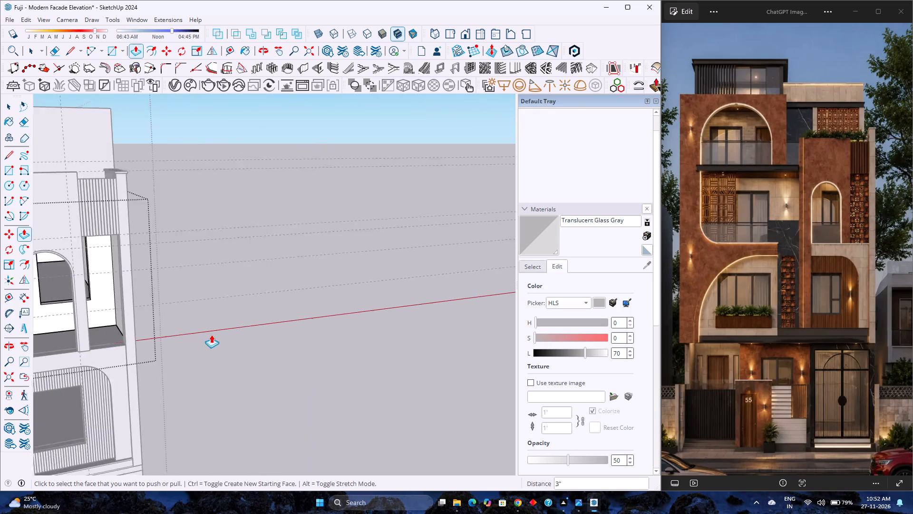
middle_click_drag(201, 335, 360, 329, "shift")
scroll(319, 321, "down", 7)
scroll(169, 341, "up", 4)
middle_click_drag(376, 345, 300, 344)
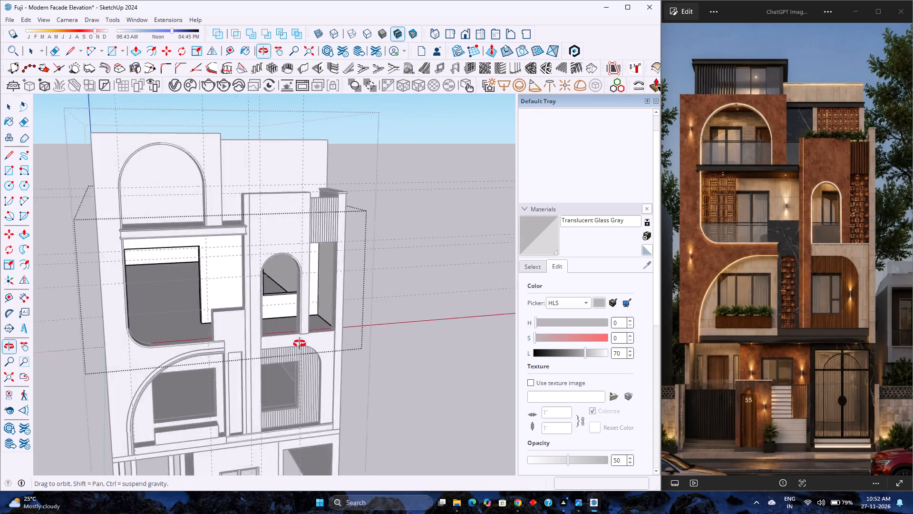
middle_click_drag(300, 344, 270, 342)
middle_click_drag(254, 338, 407, 361, "shift")
scroll(407, 361, "up", 1)
scroll(234, 303, "up", 2)
scroll(173, 329, "up", 2)
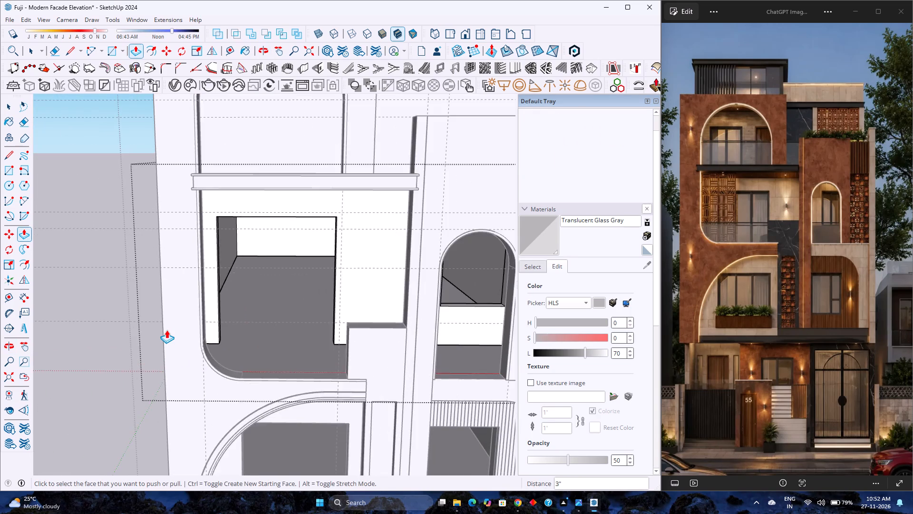
scroll(165, 330, "up", 4)
key("space")
middle_click_drag(165, 330, 332, 329)
scroll(111, 352, "up", 2)
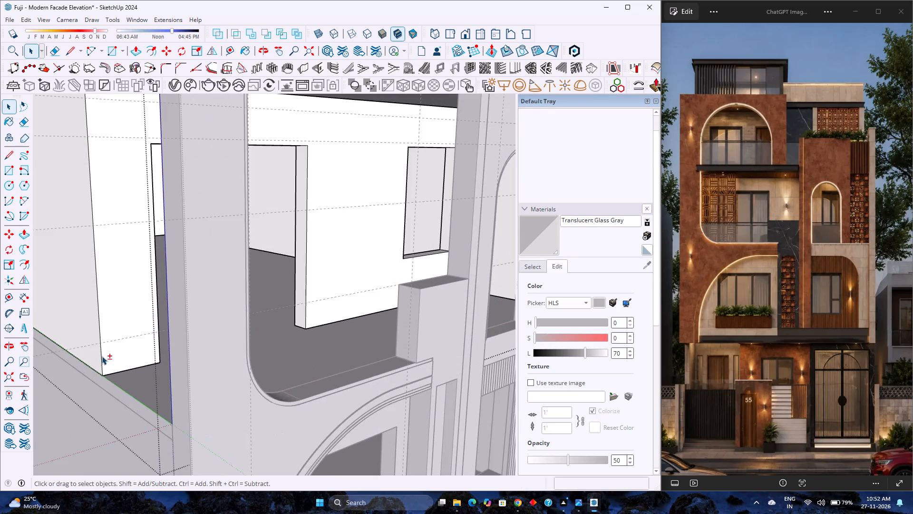
middle_click_drag(114, 355, 168, 329, "shift")
middle_click(168, 329, "shift")
left_click(156, 330)
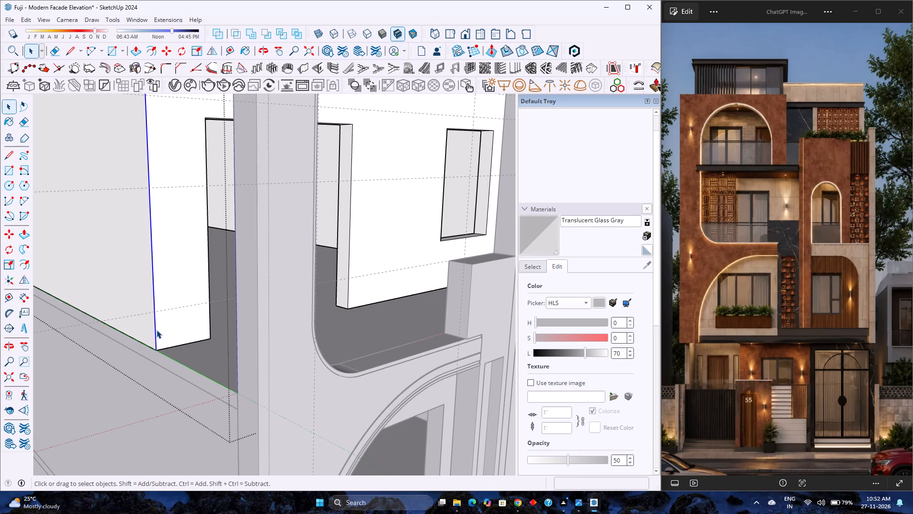
key("m")
left_click(155, 349)
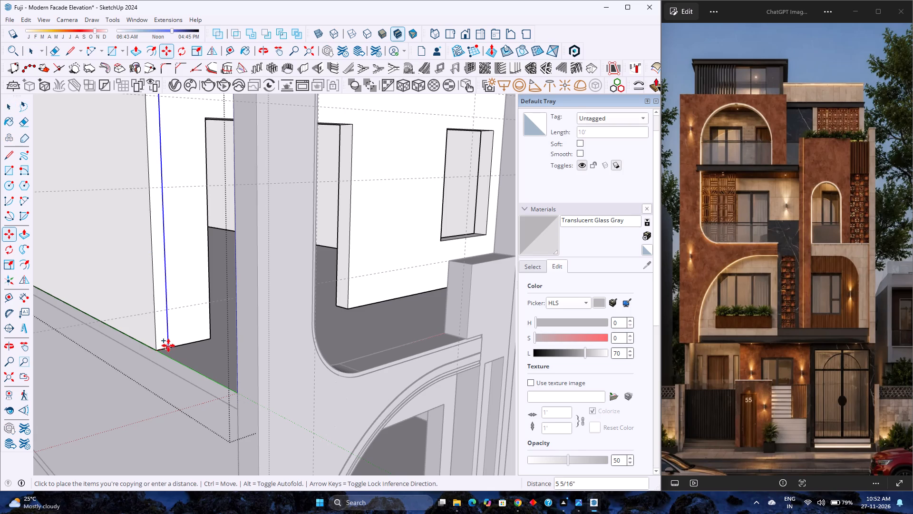
key("6")
key("Return")
Push/Pull the 6" corner strip forward 5' to meet the facade's left side, and leave the storey's group.
key("p")
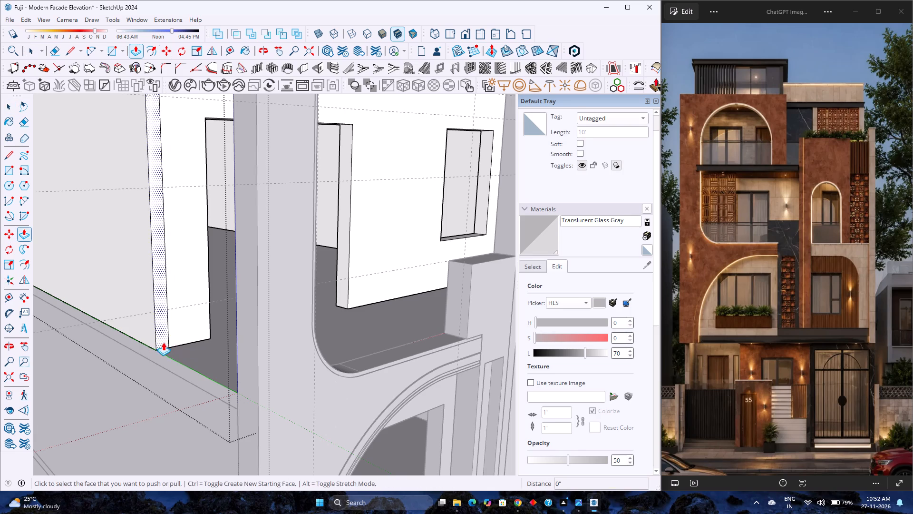
left_click(160, 336)
middle_click_drag(224, 400, 429, 368)
left_click(258, 391)
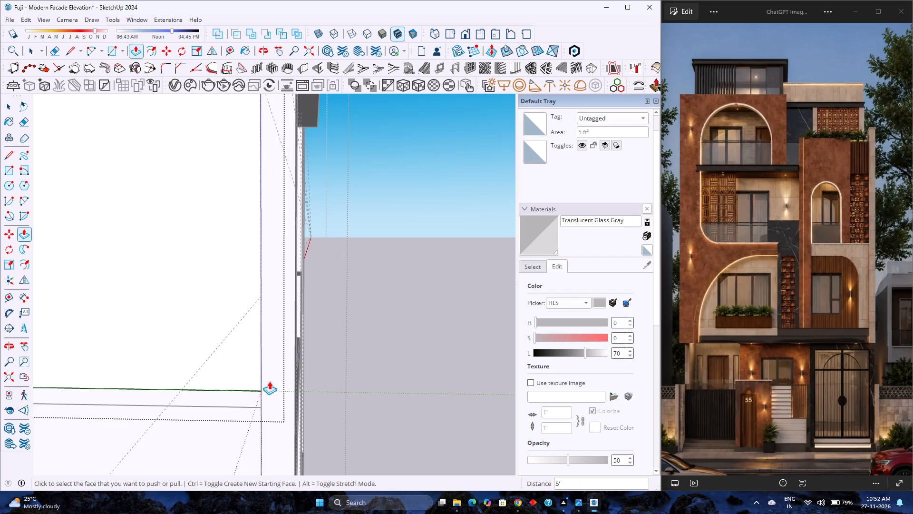
scroll(277, 372, "down", 4)
key("space")
scroll(287, 364, "down", 5)
middle_click_drag(369, 366, 233, 375)
middle_click(233, 375)
scroll(247, 371, "down", 3)
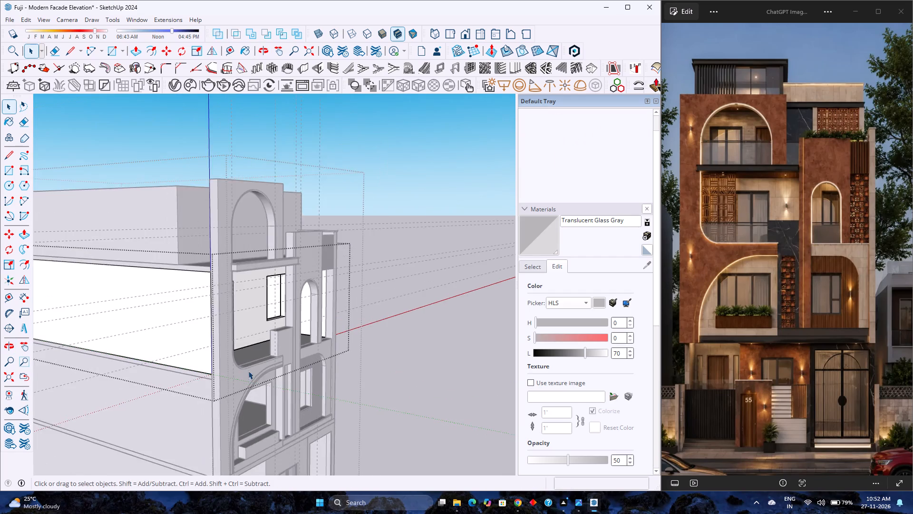
scroll(248, 371, "down", 1)
left_click(380, 353)
Examine the two side wall extensions within the whole building from the front, both sides and above.
middle_click_drag(379, 353, 231, 365)
scroll(231, 365, "down", 4)
middle_click_drag(232, 364, 368, 362, "shift")
middle_click_drag(362, 361, 279, 351)
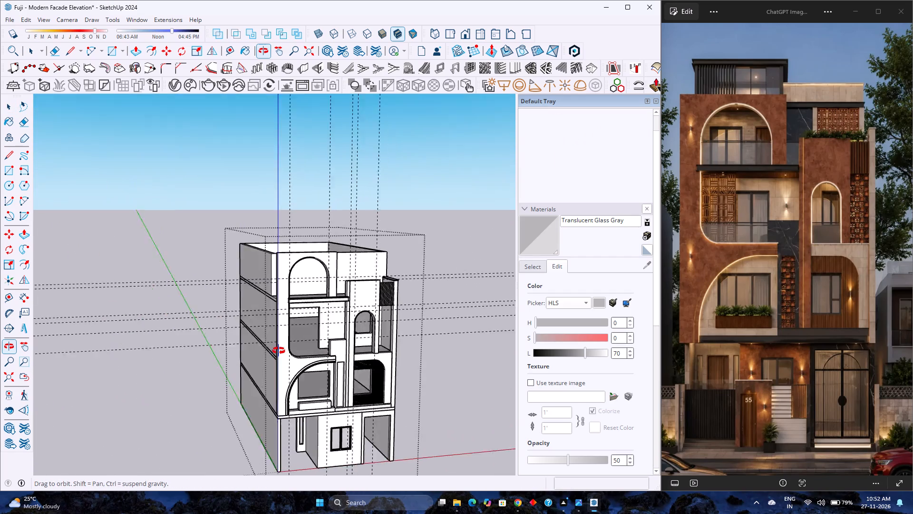
middle_click_drag(279, 351, 268, 326)
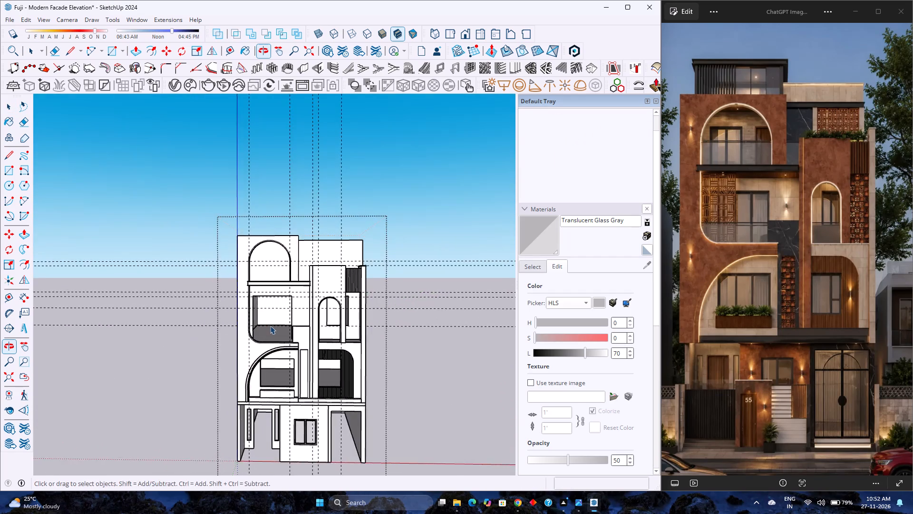
scroll(274, 326, "up", 4)
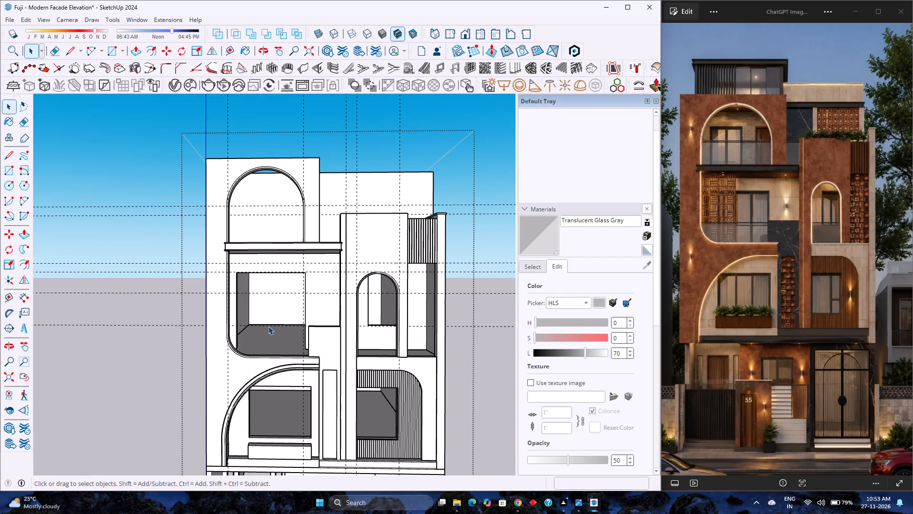
middle_click_drag(266, 334, 148, 398)
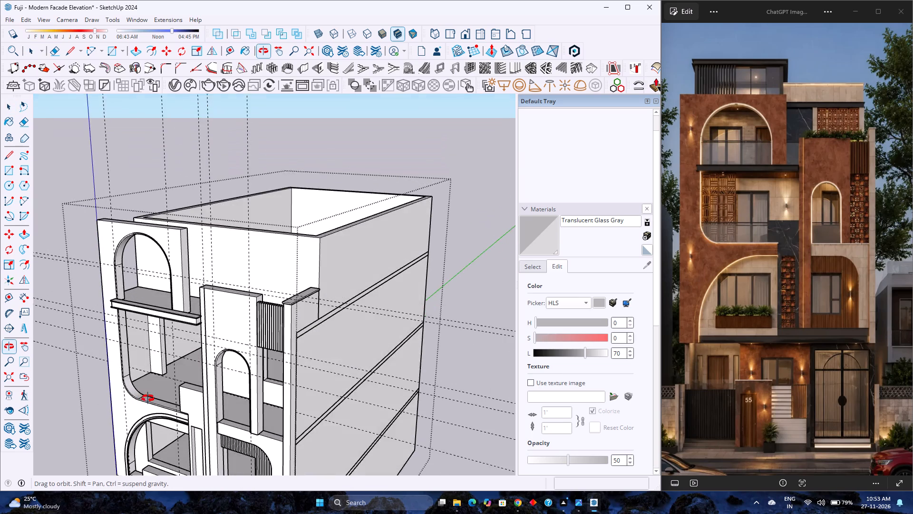
middle_click_drag(148, 398, 148, 399)
scroll(148, 399, "up", 1)
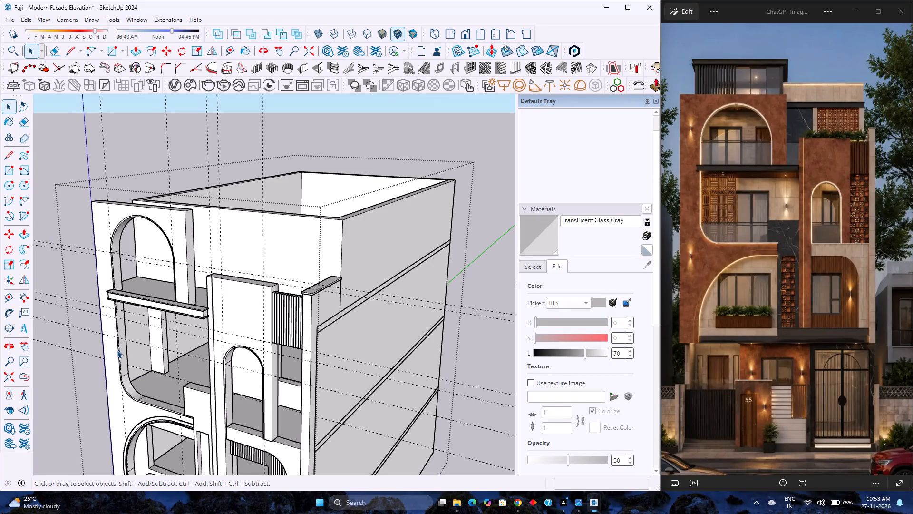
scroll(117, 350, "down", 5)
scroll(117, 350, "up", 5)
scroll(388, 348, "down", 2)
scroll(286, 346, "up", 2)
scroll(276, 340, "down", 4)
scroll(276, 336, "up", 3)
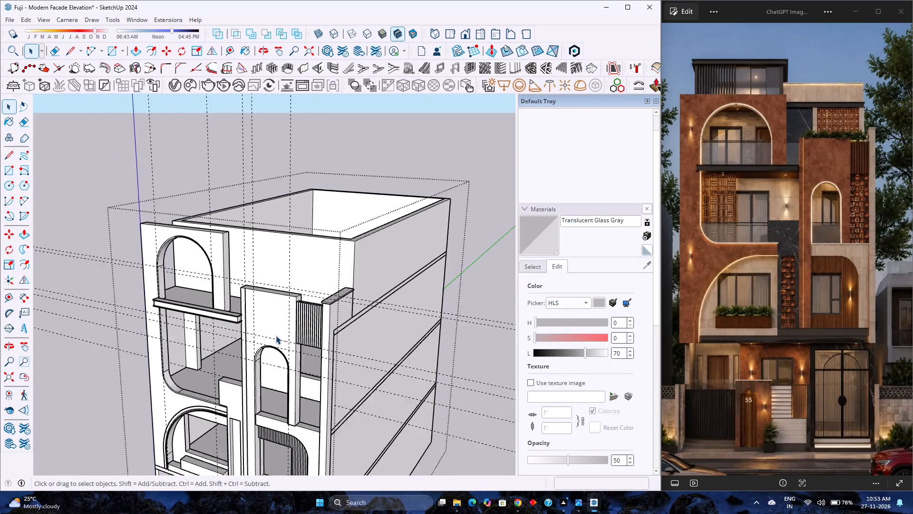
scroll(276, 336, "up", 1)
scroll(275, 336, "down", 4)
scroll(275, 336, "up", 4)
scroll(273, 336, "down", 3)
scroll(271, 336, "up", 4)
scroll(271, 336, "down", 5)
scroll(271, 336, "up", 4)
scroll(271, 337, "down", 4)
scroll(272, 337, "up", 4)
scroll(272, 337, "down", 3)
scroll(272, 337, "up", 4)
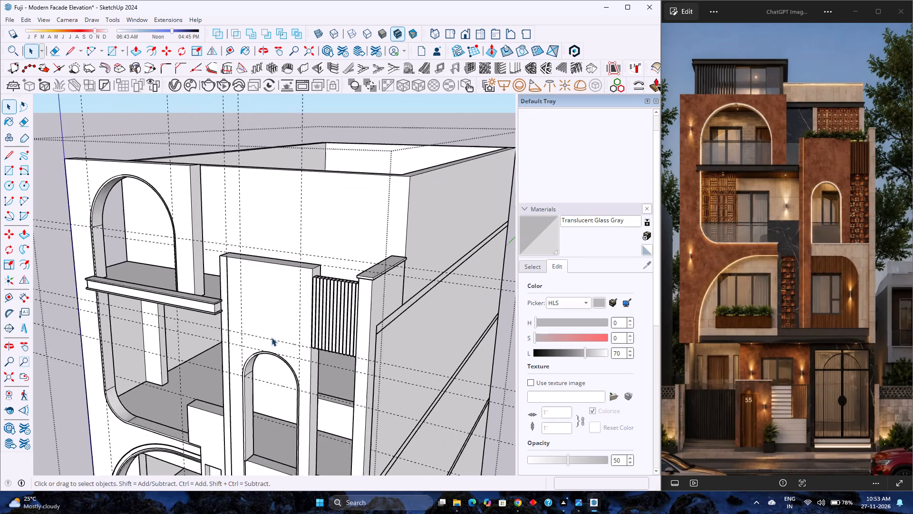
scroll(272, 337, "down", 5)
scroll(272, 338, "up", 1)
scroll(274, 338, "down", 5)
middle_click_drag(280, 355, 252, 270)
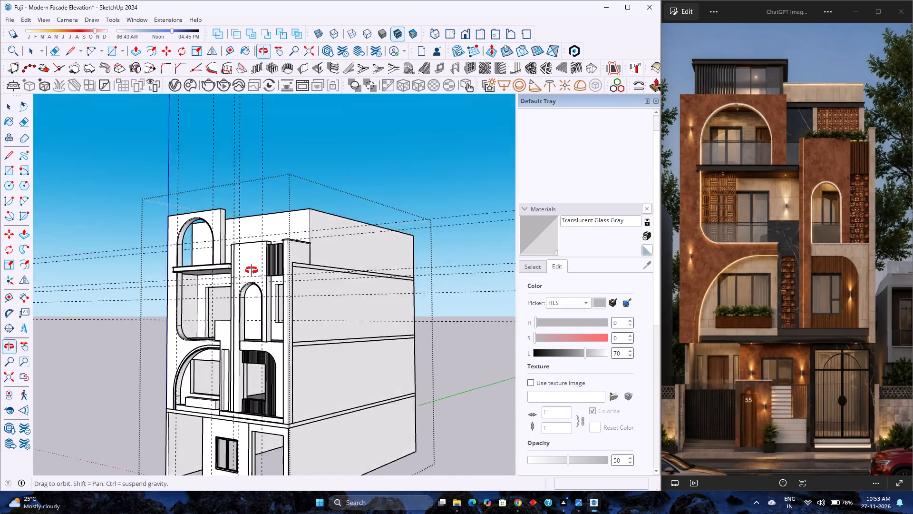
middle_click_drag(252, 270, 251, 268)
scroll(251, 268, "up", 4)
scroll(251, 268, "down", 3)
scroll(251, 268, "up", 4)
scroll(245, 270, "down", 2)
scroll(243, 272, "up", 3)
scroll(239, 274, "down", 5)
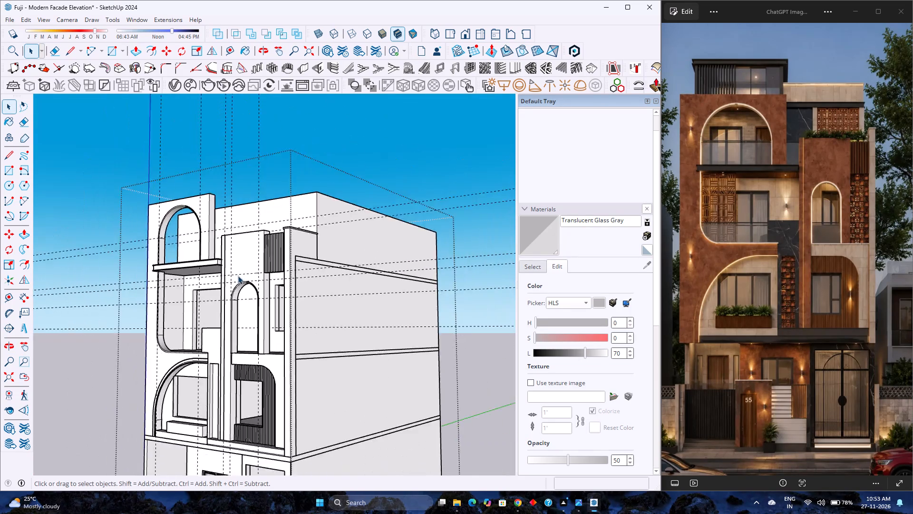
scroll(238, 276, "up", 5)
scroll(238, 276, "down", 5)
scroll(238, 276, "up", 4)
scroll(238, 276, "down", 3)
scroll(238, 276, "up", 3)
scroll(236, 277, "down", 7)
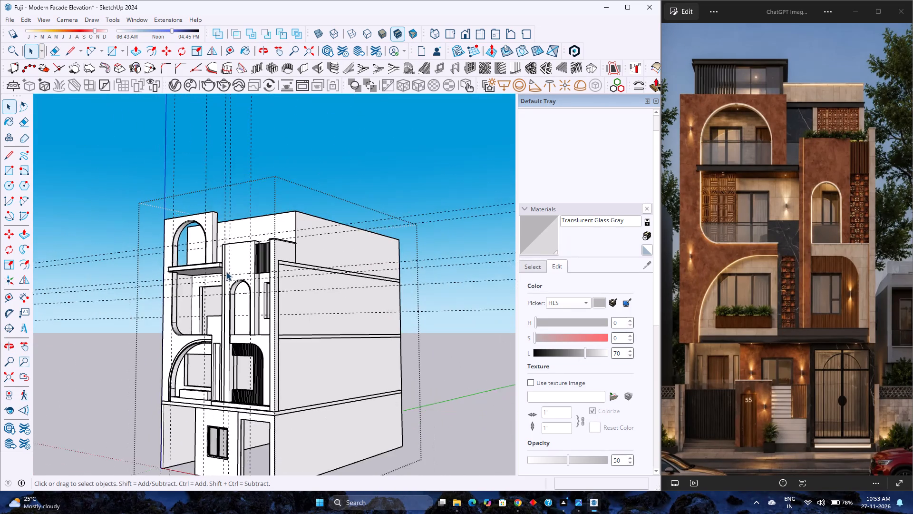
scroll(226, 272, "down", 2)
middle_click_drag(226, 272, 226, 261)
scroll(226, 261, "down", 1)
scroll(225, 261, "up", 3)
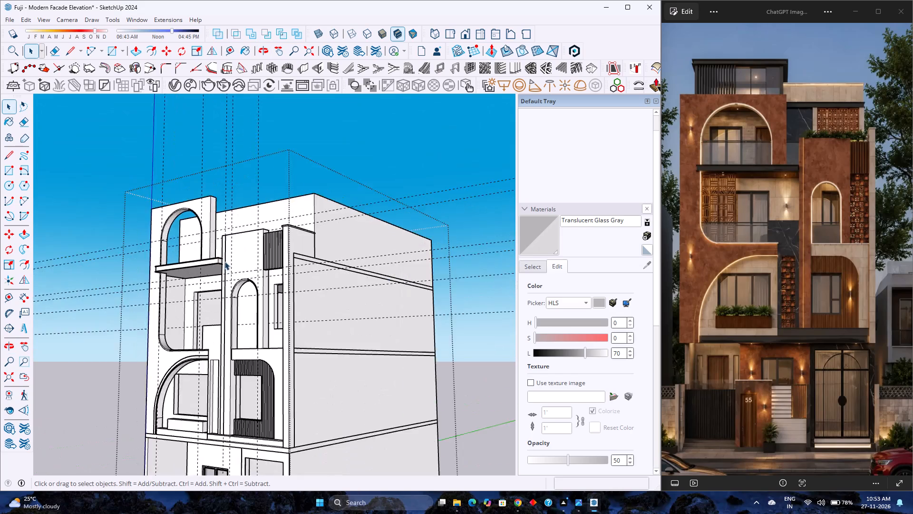
Examine the building's top storey and its junction with the facade from the front, side and above.
scroll(224, 261, "up", 1)
scroll(224, 261, "down", 4)
scroll(224, 261, "up", 1)
scroll(224, 261, "down", 2)
middle_click_drag(193, 293, 295, 337)
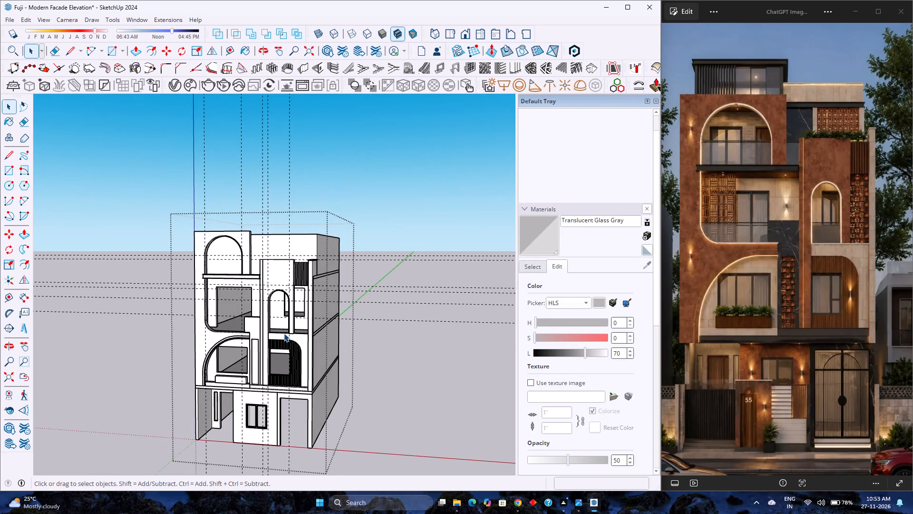
scroll(209, 283, "up", 3)
scroll(268, 231, "up", 3)
middle_click_drag(268, 231, 166, 382)
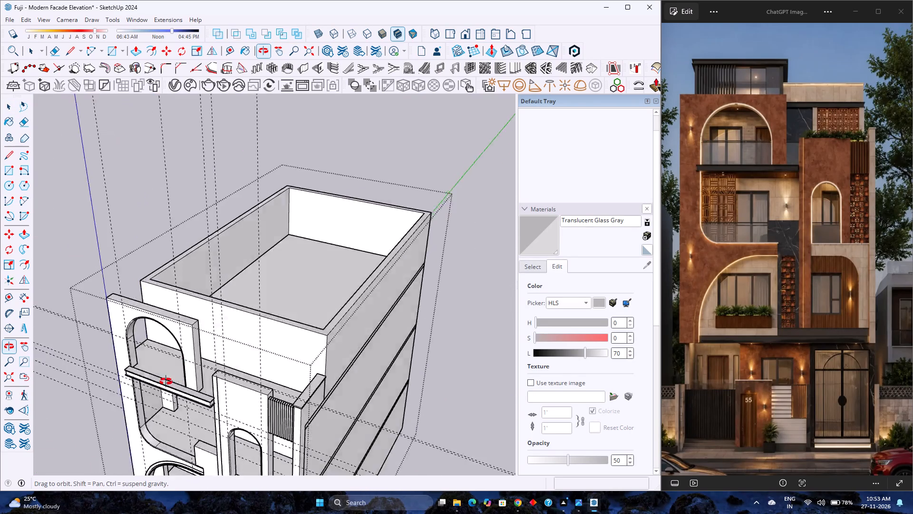
middle_click_drag(166, 382, 151, 394)
scroll(144, 372, "up", 5)
scroll(143, 371, "down", 3)
middle_click_drag(148, 368, 134, 259)
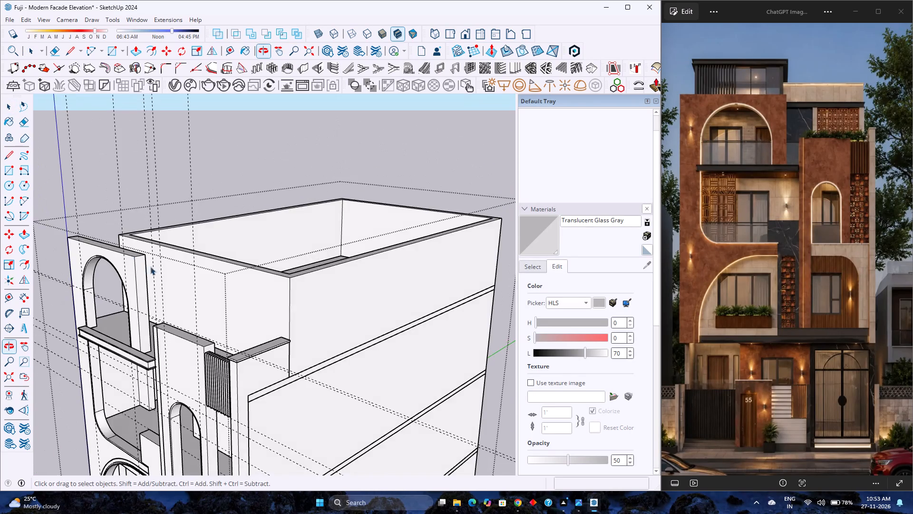
scroll(156, 268, "down", 3)
middle_click_drag(160, 290, 261, 300)
Open the top storey's group and copy the left-hand corner edge of its front wall 6" inward along the face.
scroll(166, 278, "up", 3)
middle_click_drag(167, 281, 315, 308)
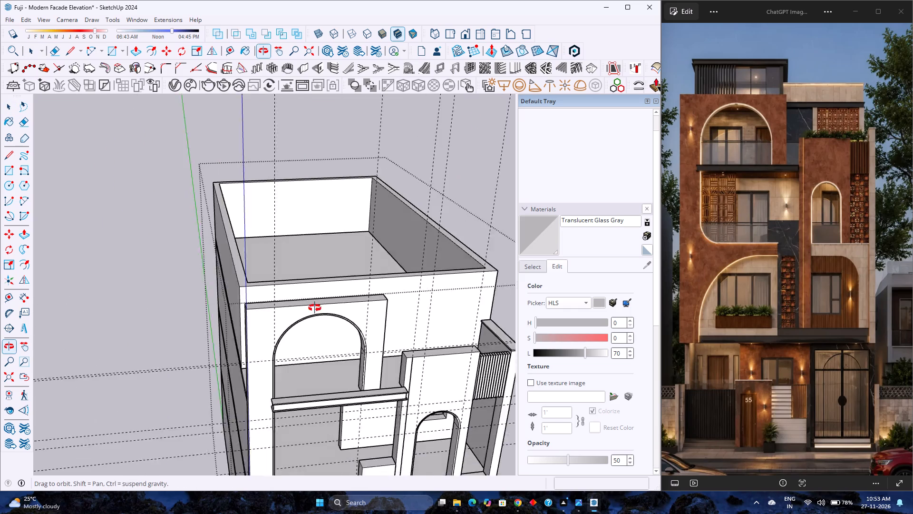
middle_click_drag(315, 308, 316, 308)
middle_click(316, 308)
scroll(282, 321, "up", 7)
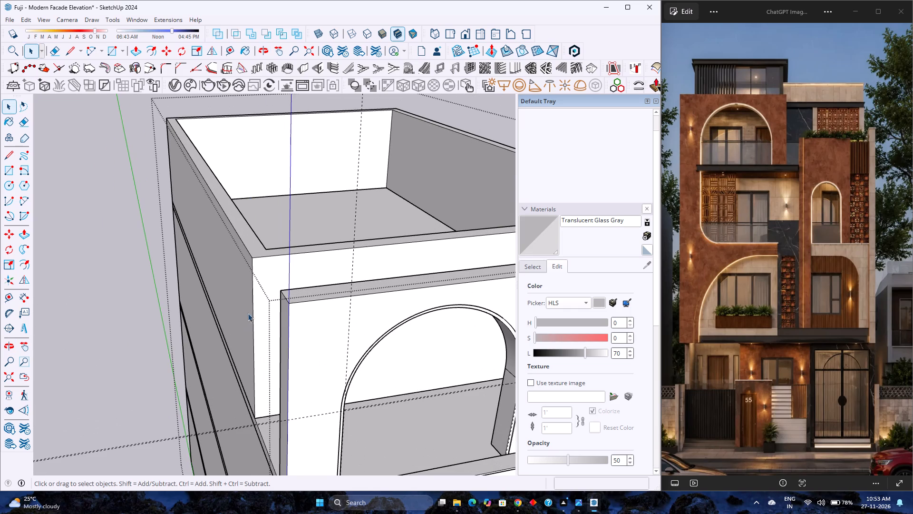
double_click(265, 273)
scroll(263, 272, "up", 3)
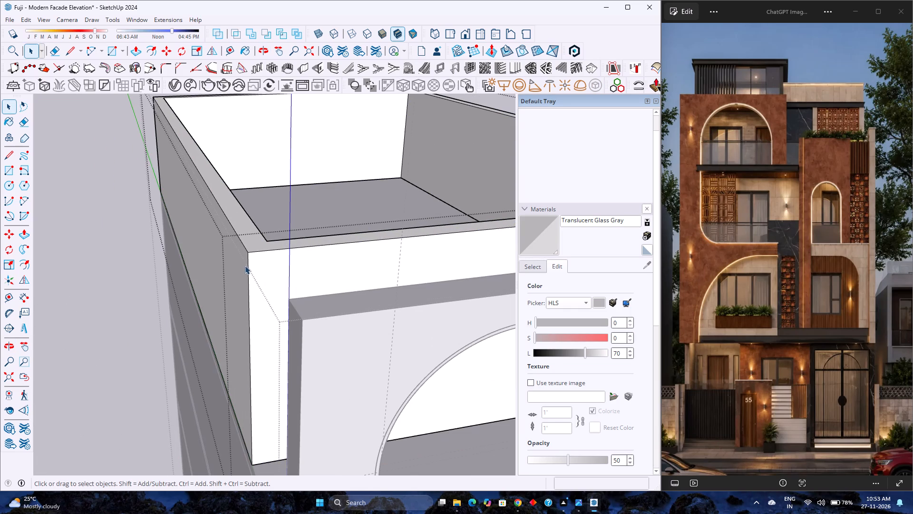
left_click(249, 264)
key("m")
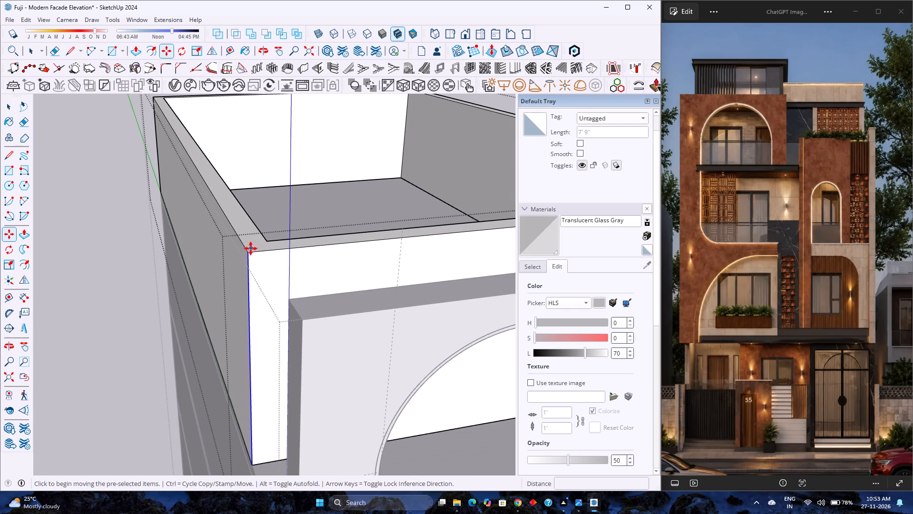
left_click(248, 253)
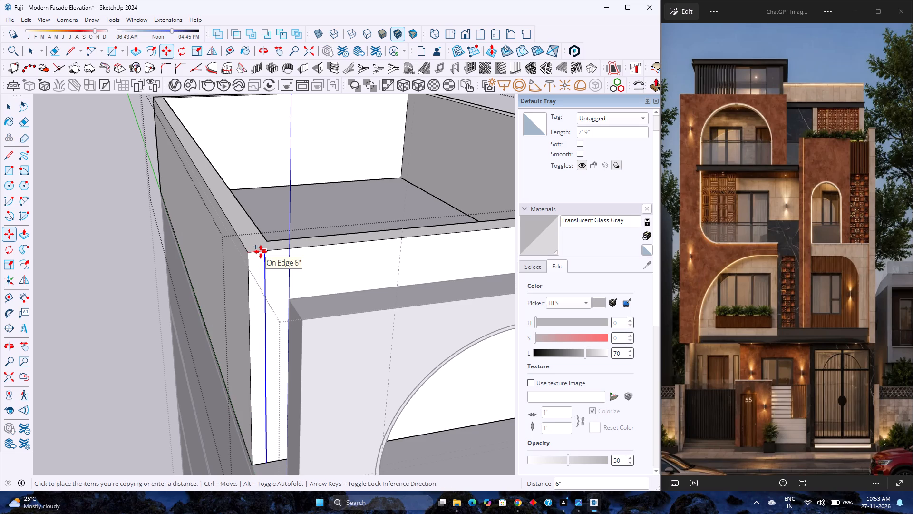
key("3")
key("Return")
key("6")
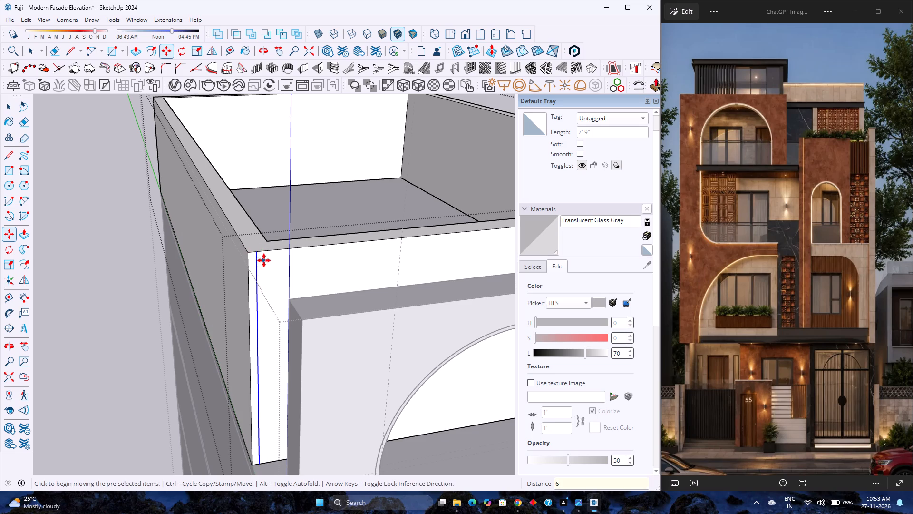
key("Return")
Push/Pull the top storey's 6" corner strip forward 4' 3" to meet the facade's left side, and leave the group.
key("p")
left_click(262, 287)
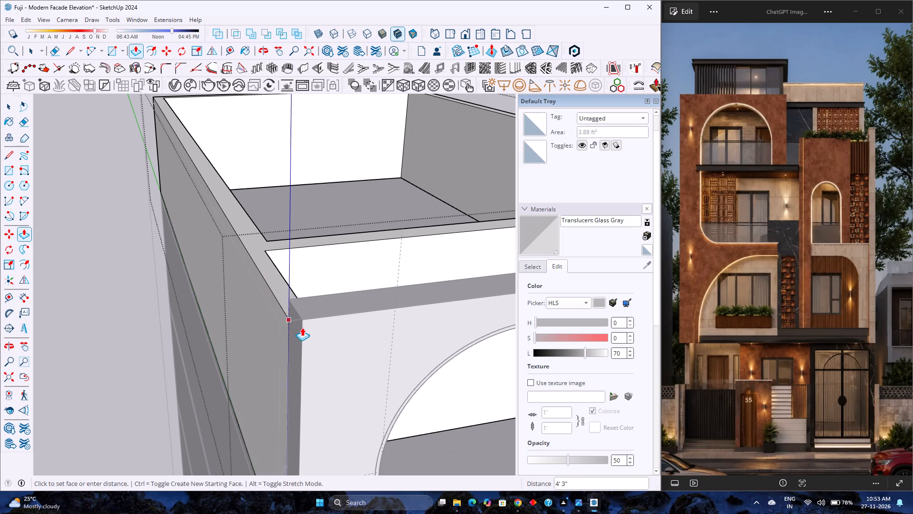
left_click(292, 301)
scroll(277, 277, "down", 3)
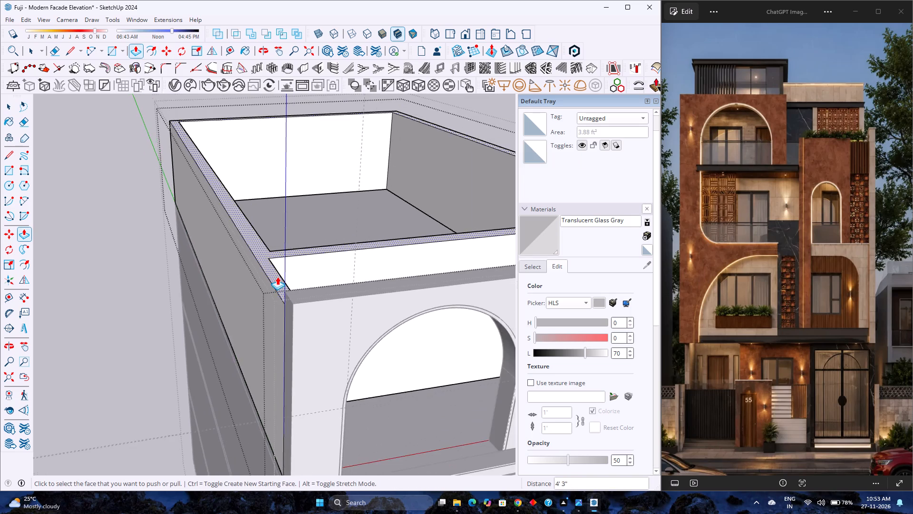
scroll(277, 277, "down", 5)
scroll(374, 283, "down", 2)
middle_click_drag(374, 285, 225, 277)
scroll(224, 277, "down", 6)
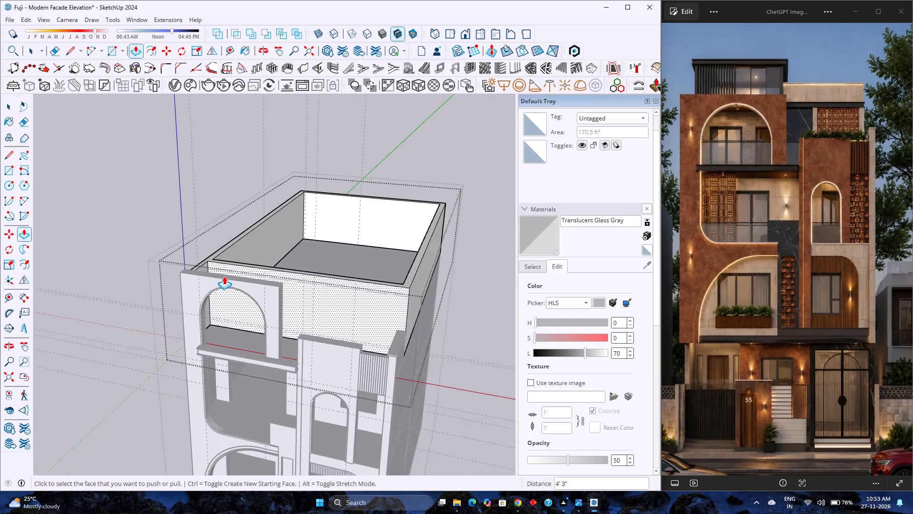
key("space")
left_click(158, 297)
Examine the extended side walls on the whole building from the front, both sides and above.
middle_click_drag(152, 263, 219, 270)
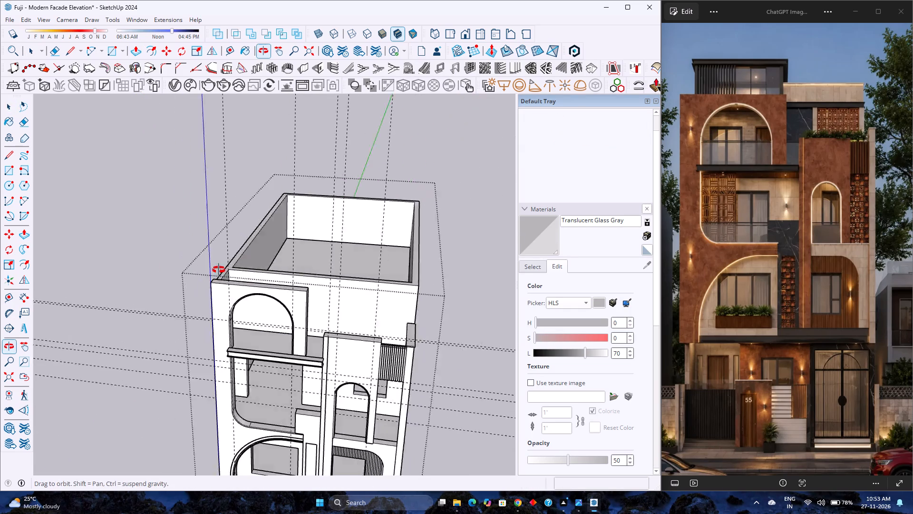
middle_click_drag(219, 270, 365, 257)
scroll(232, 254, "down", 7)
middle_click_drag(227, 286, 453, 247)
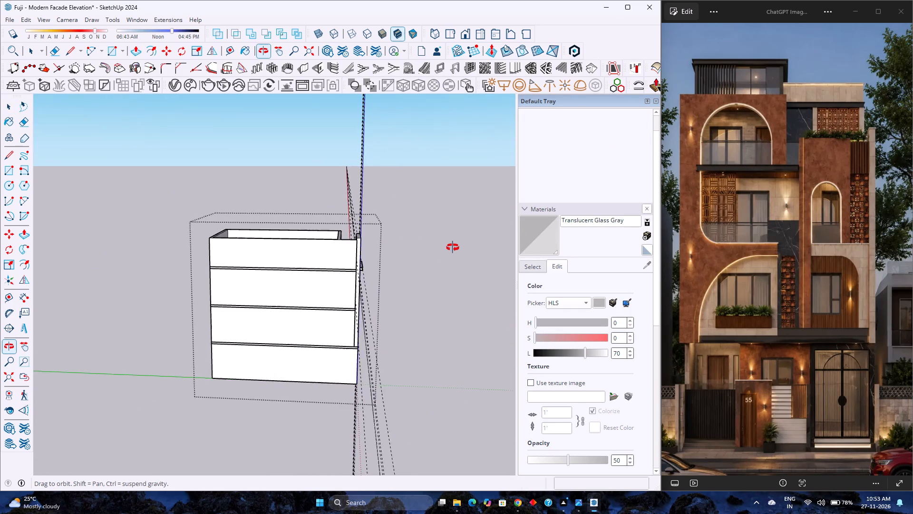
middle_click_drag(453, 247, 127, 279)
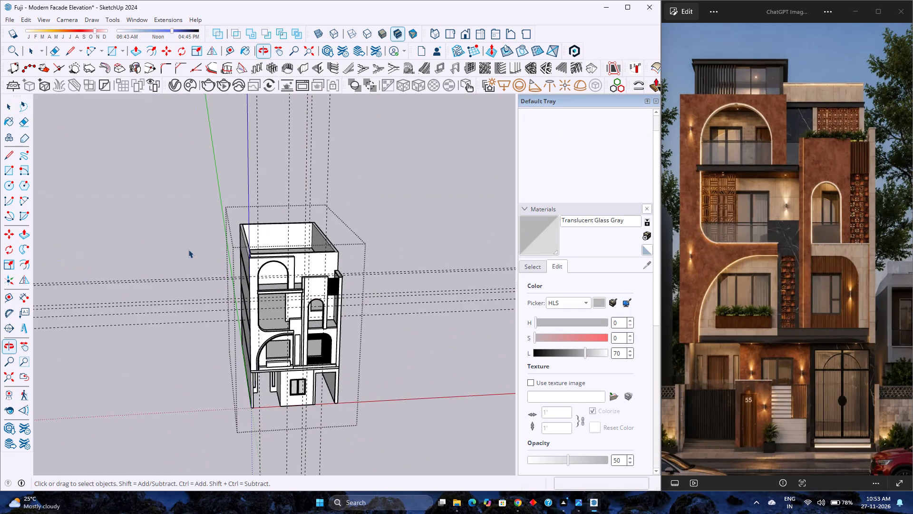
scroll(261, 240, "down", 2)
scroll(332, 263, "up", 6)
middle_click_drag(332, 263, 114, 374)
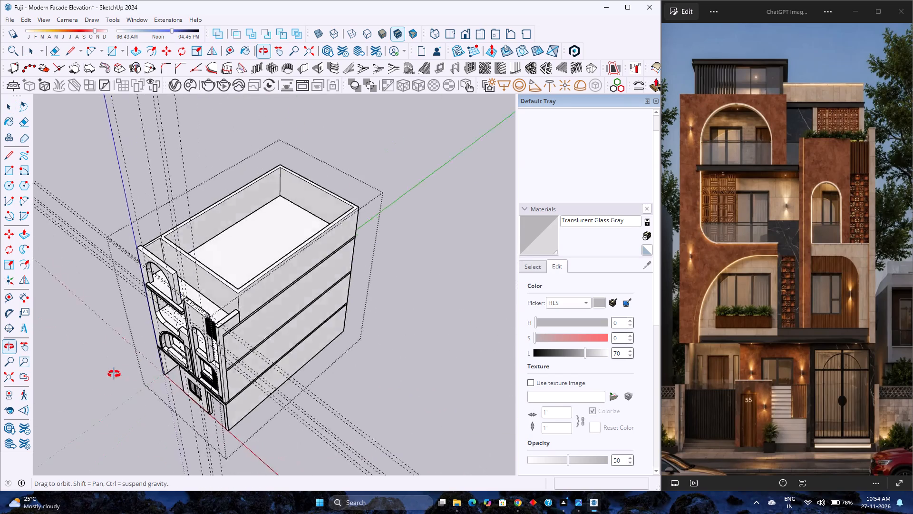
middle_click_drag(114, 374, 104, 315)
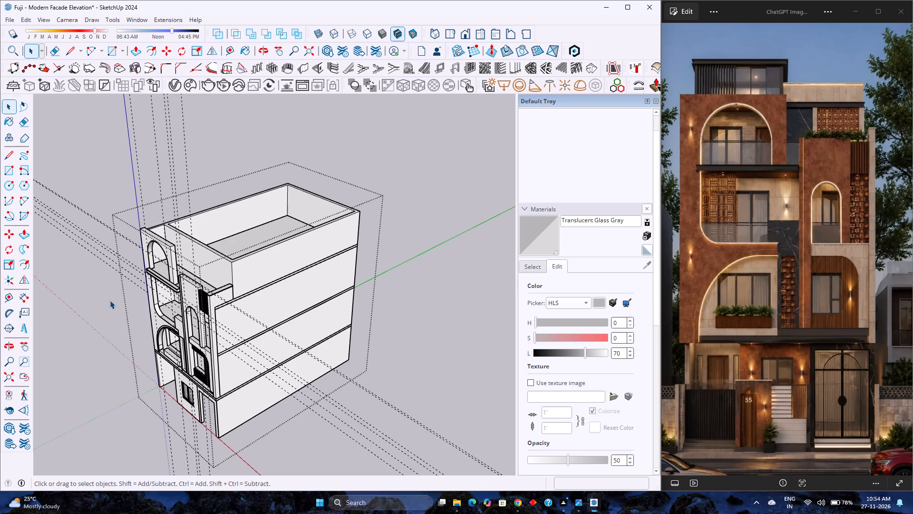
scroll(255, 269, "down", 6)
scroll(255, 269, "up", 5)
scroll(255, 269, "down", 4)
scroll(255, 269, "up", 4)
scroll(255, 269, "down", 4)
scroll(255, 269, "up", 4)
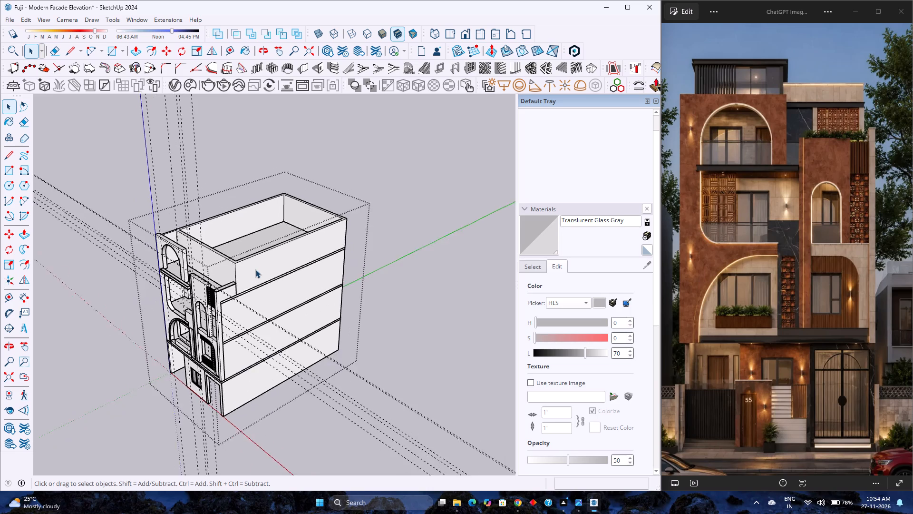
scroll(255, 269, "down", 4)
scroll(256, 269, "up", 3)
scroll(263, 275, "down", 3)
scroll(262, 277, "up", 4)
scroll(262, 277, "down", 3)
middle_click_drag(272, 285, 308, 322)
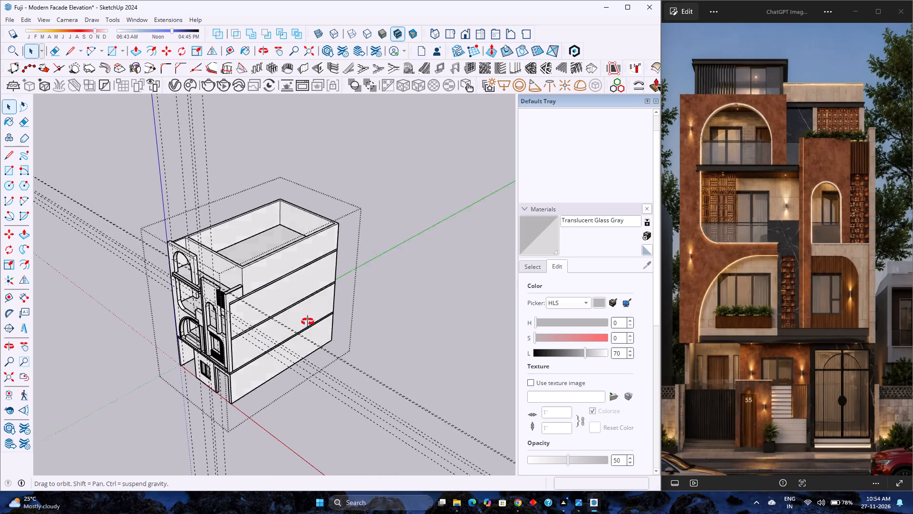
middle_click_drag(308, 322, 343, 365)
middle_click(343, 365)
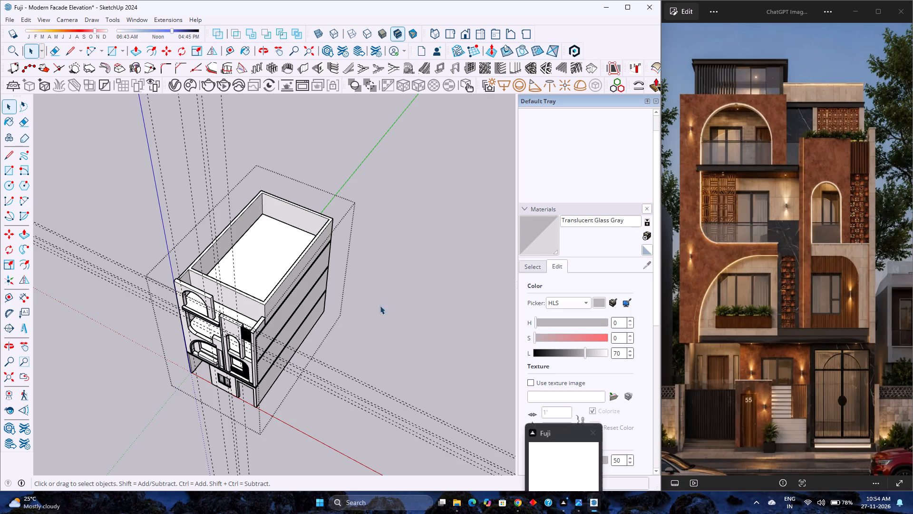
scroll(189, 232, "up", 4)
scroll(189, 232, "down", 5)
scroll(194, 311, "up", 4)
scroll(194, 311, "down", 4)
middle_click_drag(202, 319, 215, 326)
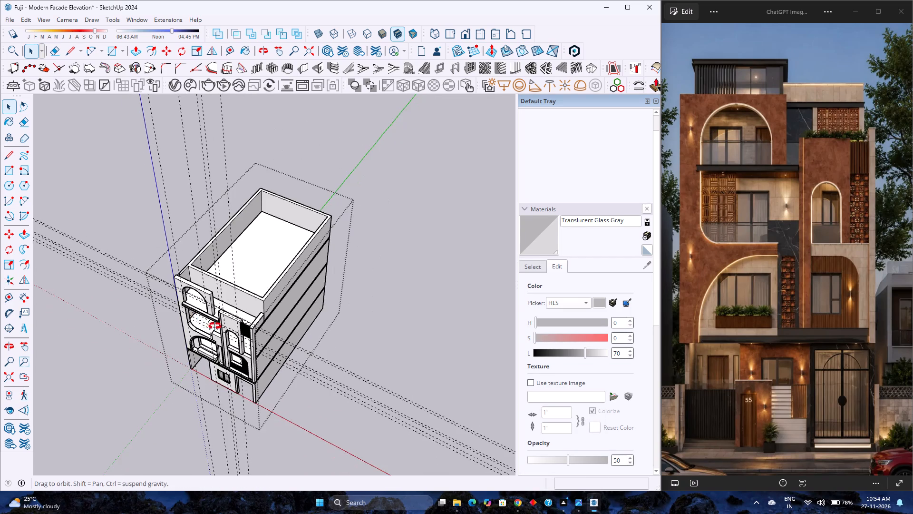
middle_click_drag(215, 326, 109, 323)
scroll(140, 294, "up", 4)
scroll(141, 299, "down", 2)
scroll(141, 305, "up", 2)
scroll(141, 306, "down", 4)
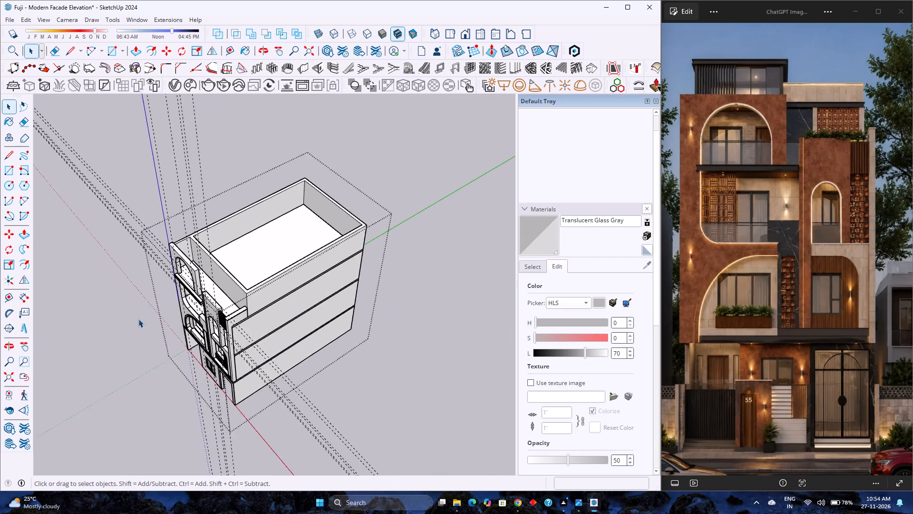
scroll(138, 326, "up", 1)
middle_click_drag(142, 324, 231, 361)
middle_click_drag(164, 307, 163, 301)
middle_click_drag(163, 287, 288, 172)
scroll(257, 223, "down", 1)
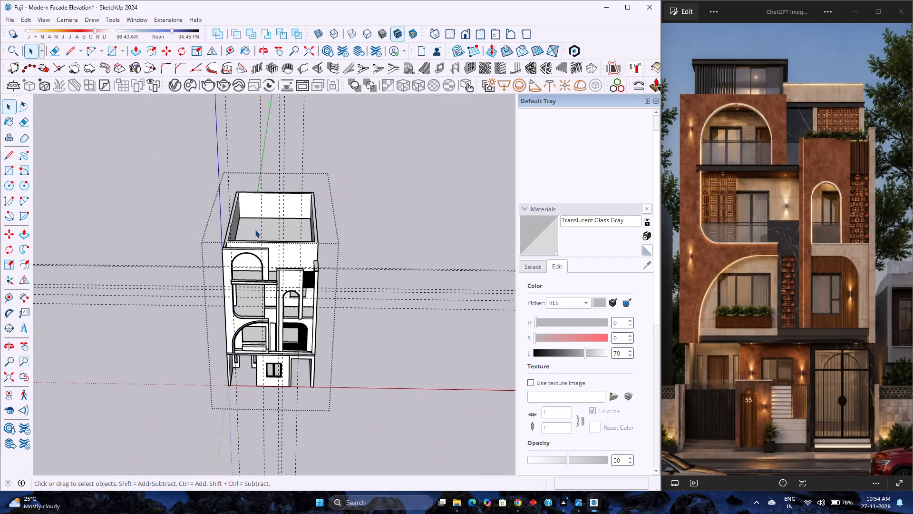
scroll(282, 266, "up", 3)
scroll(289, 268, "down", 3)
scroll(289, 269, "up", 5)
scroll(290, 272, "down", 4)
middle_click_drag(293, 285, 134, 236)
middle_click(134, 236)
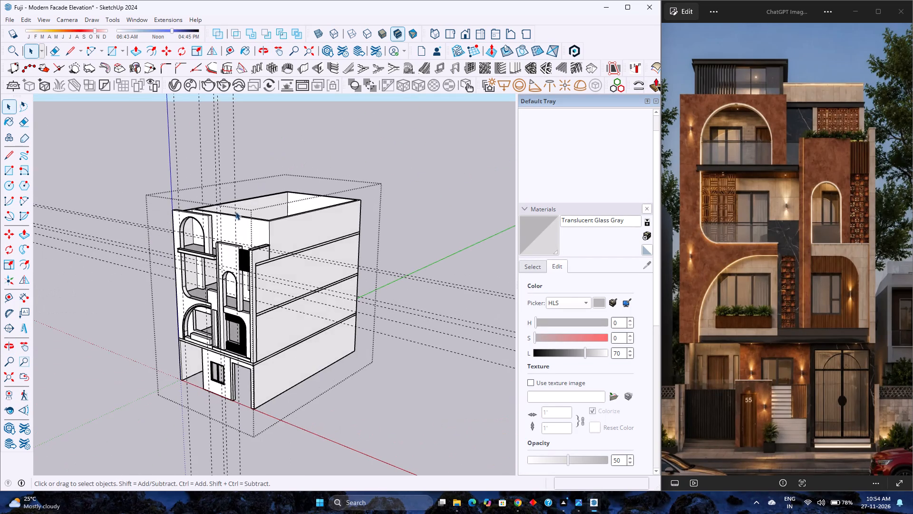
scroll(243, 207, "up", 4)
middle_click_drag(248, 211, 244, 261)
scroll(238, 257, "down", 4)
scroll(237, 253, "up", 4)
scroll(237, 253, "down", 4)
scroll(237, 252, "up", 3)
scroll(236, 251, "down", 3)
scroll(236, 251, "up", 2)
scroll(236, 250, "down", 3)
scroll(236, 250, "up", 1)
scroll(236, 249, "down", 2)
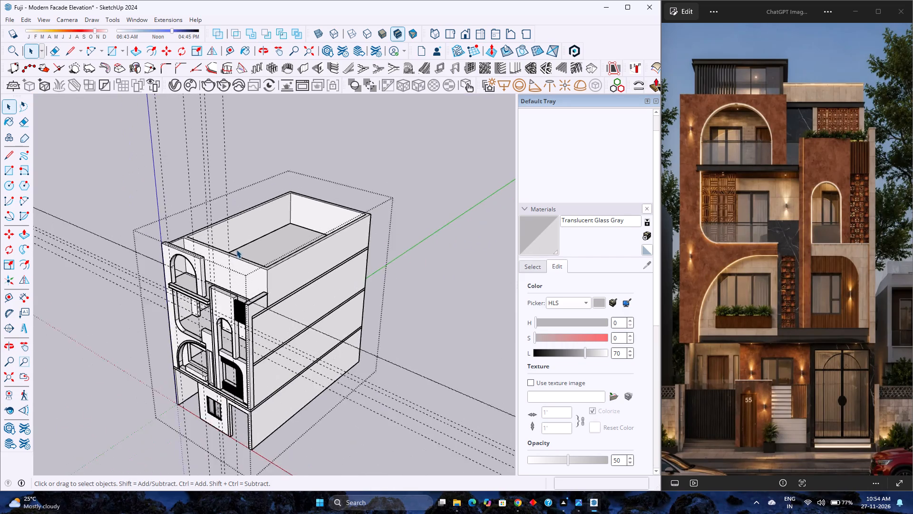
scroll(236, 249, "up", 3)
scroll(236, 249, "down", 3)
Draw a 22' 6" by 34' 9" rectangle across the top of the uppermost storey's walls, from outer corner to outer corner.
middle_click_drag(260, 212, 421, 293)
middle_click_drag(300, 279, 320, 275)
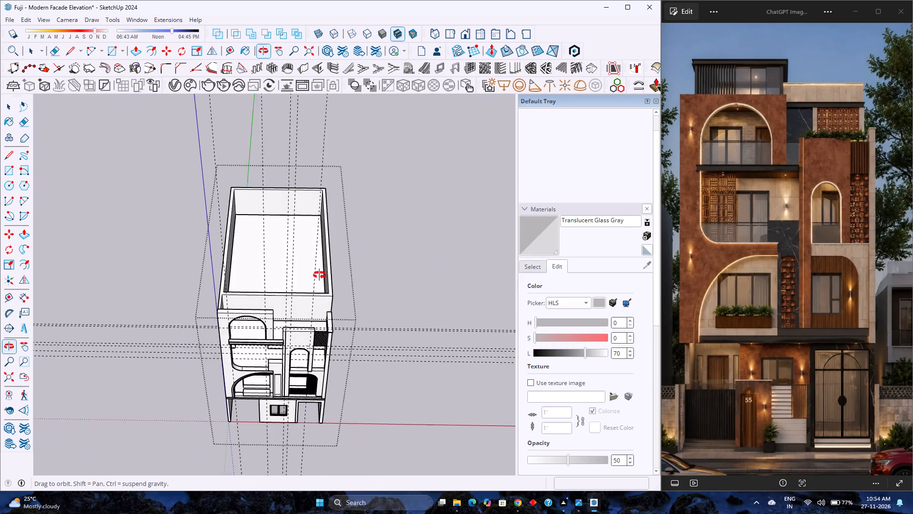
middle_click_drag(320, 275, 483, 267)
scroll(315, 271, "up", 4)
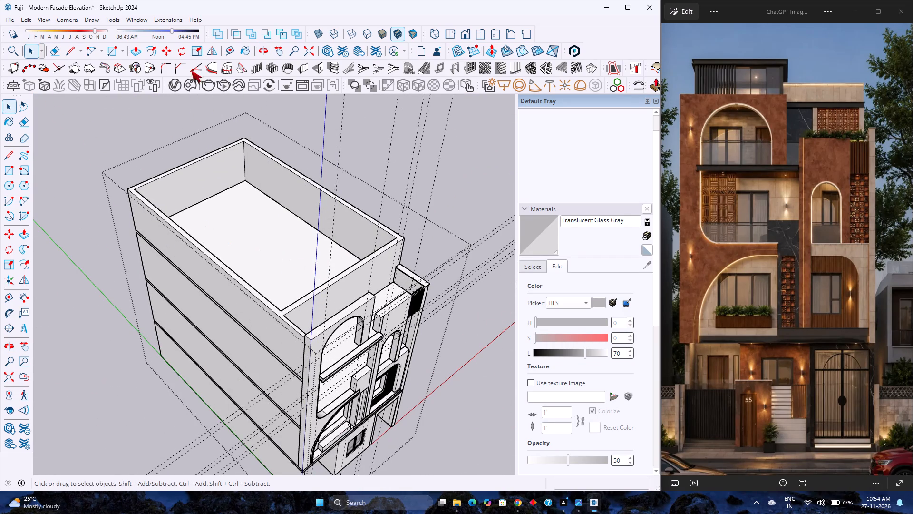
left_click(112, 56)
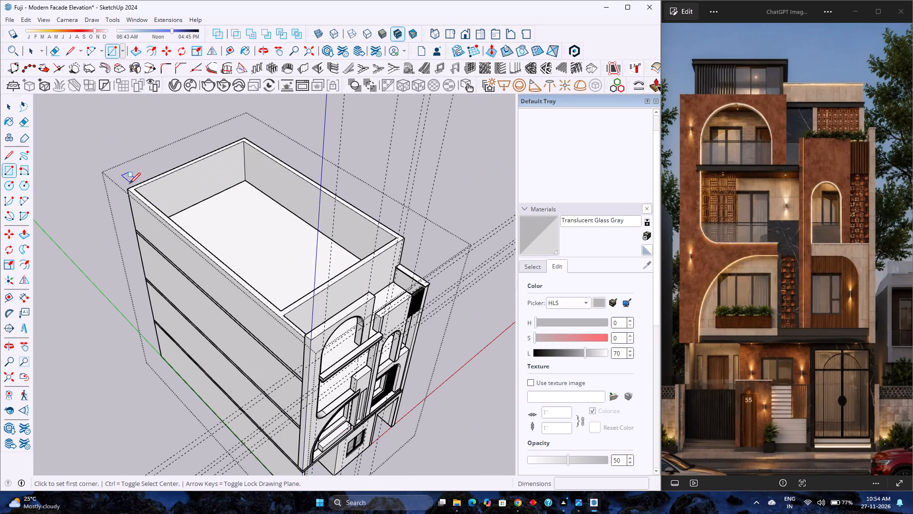
left_click(127, 191)
scroll(404, 236, "up", 5)
middle_click_drag(404, 236, 300, 220)
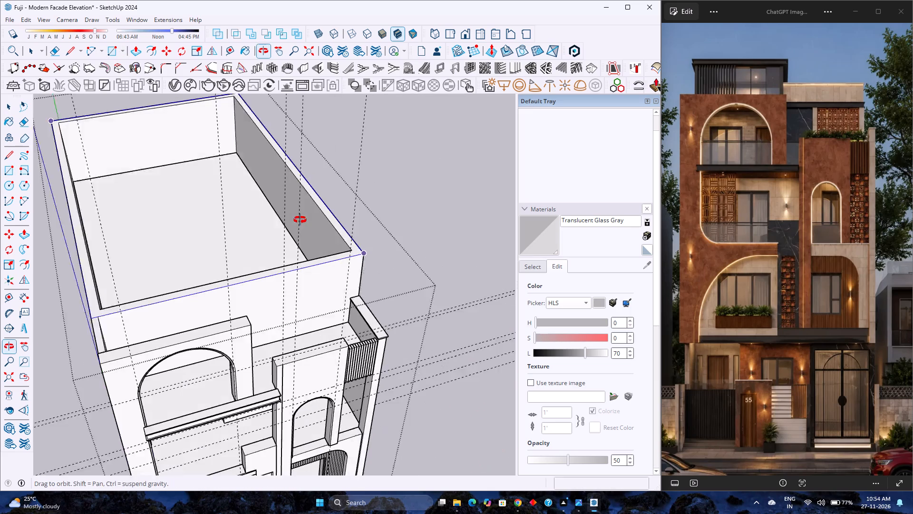
middle_click_drag(300, 220, 297, 219)
left_click(352, 256)
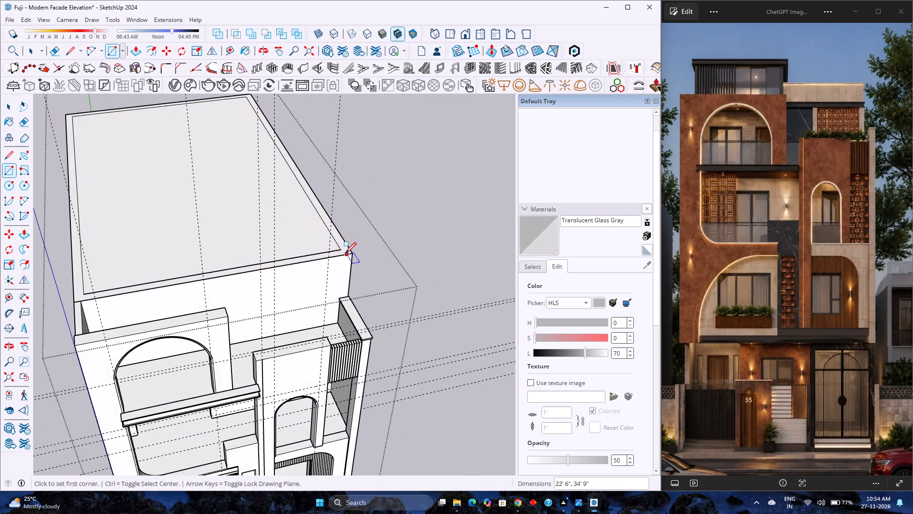
Make the roof rectangle's face and bounding edges into a group.
key("space")
double_click(230, 199)
double_click(230, 199)
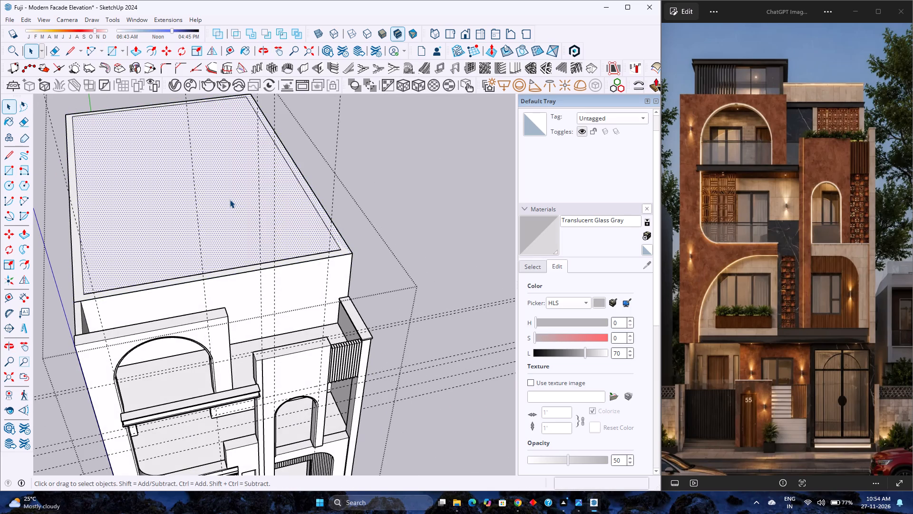
right_click(230, 199)
left_click(285, 286)
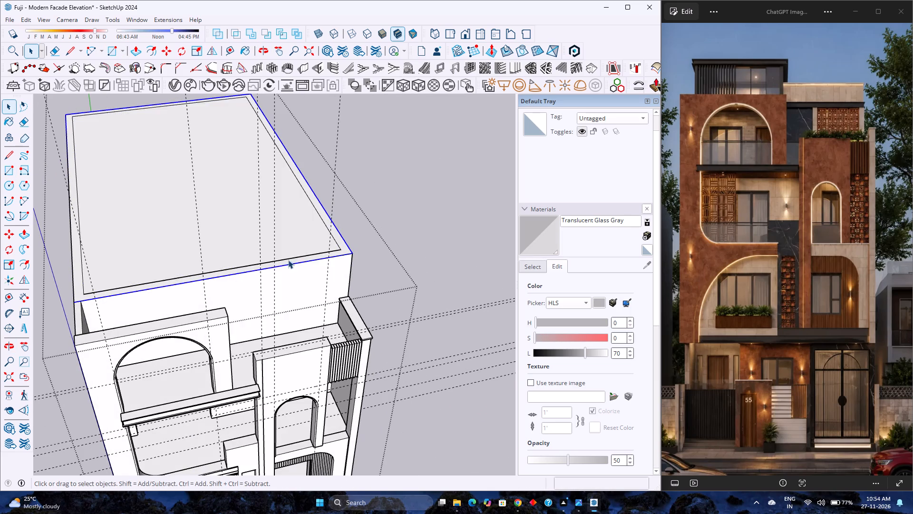
Open the roof group and Push/Pull its face up 9" to form a slab over the top storey.
middle_click_drag(288, 259, 72, 201)
scroll(204, 202, "up", 2)
scroll(204, 202, "down", 1)
scroll(204, 202, "up", 2)
middle_click_drag(204, 202, 204, 234)
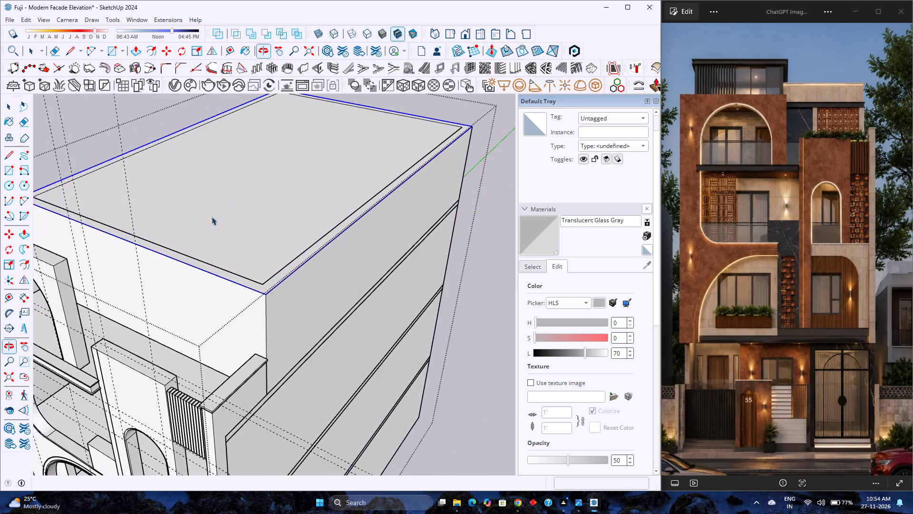
double_click(220, 199)
left_click(138, 52)
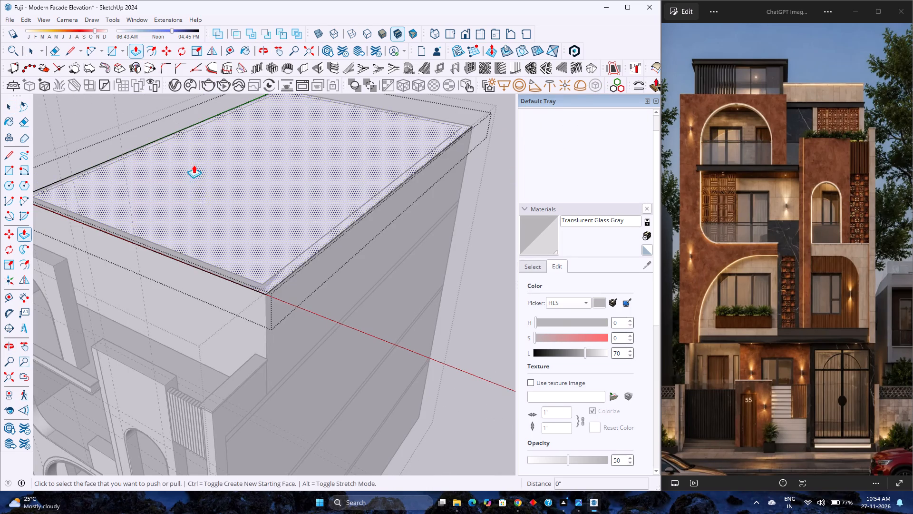
left_click(204, 192)
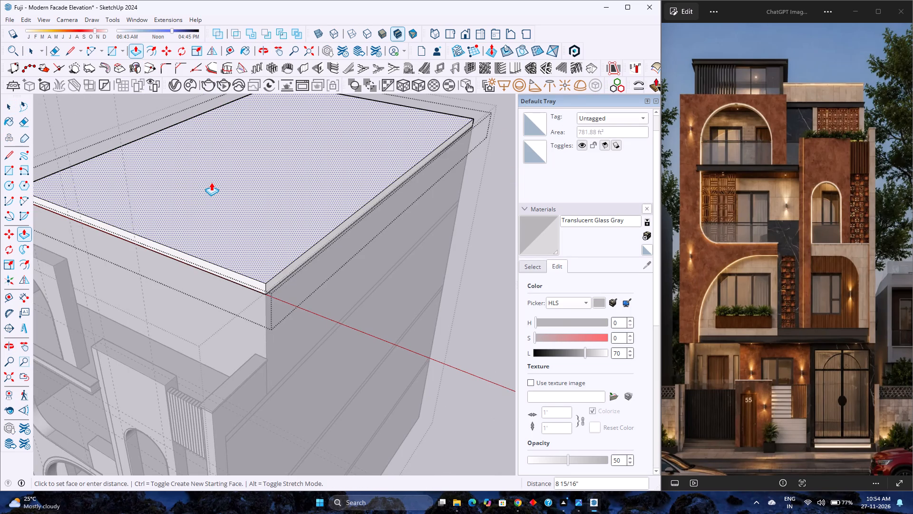
key("9")
key("Return")
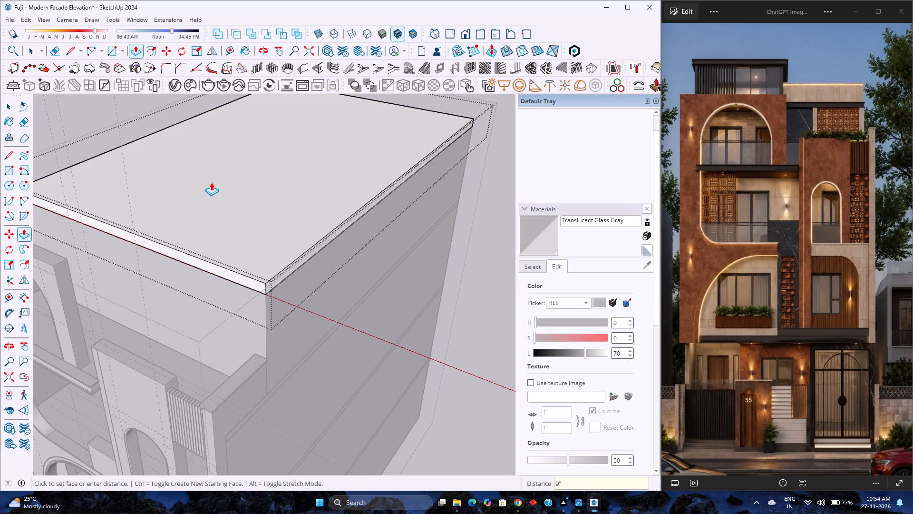
scroll(250, 203, "down", 7)
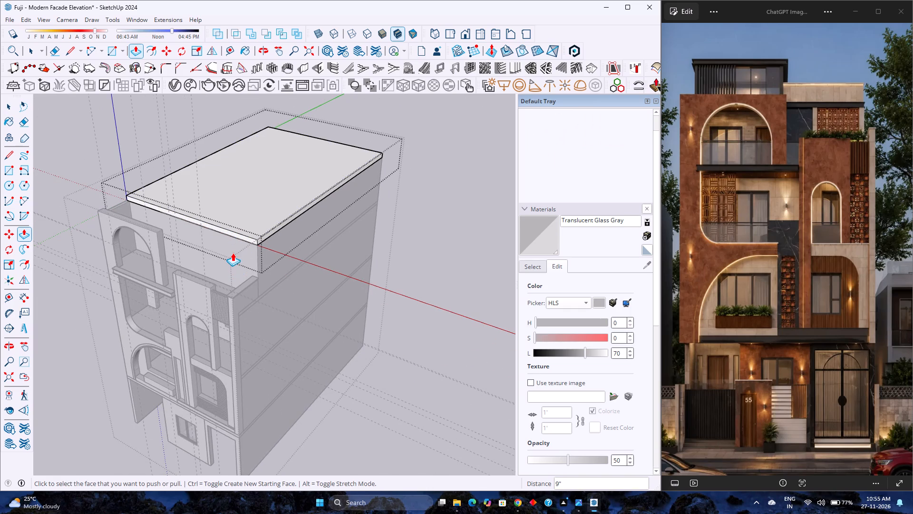
Push/Pull the roof slab's front face forward 6" beyond the top storey's front wall.
scroll(234, 245, "up", 9)
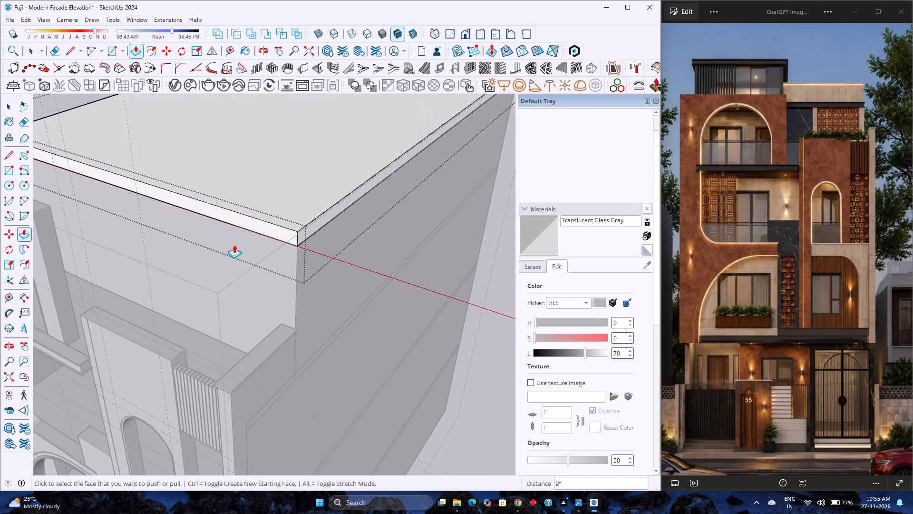
scroll(234, 245, "down", 4)
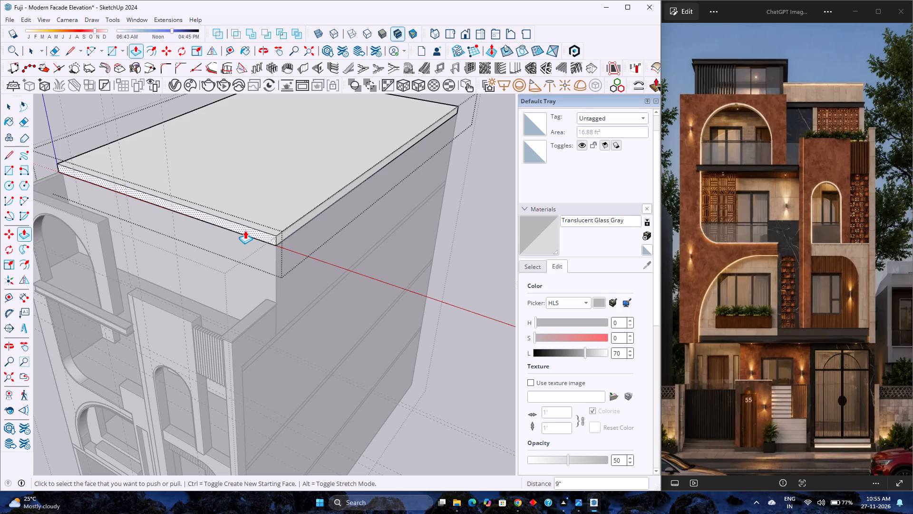
left_click(245, 230)
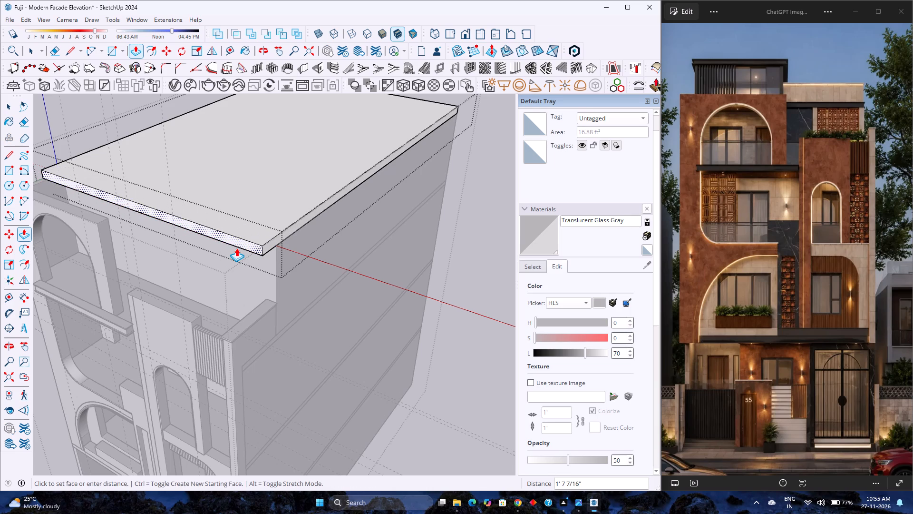
key("6")
key("Return")
scroll(238, 244, "down", 5)
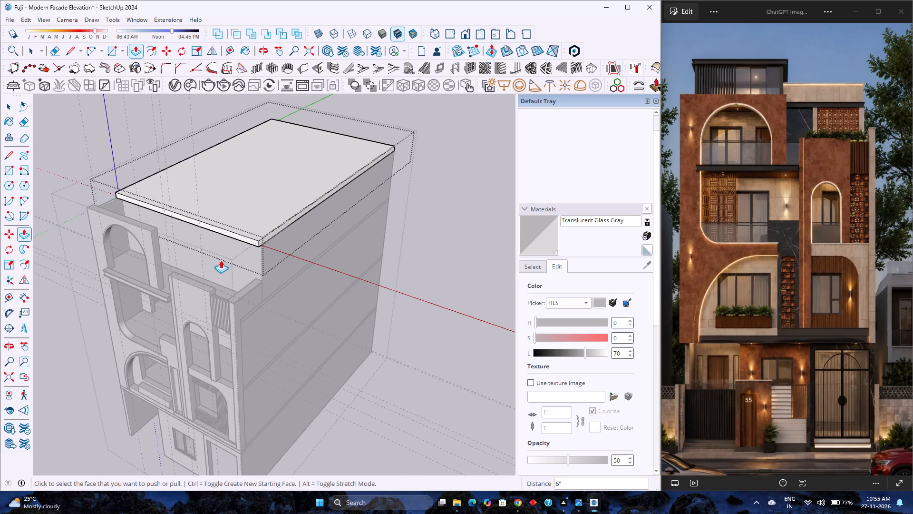
Copy the slab's front-left vertical edge 10' 9" along its front face, in line with the arched wall's right side.
middle_click_drag(233, 254, 286, 211)
scroll(254, 207, "up", 5)
scroll(171, 221, "up", 3)
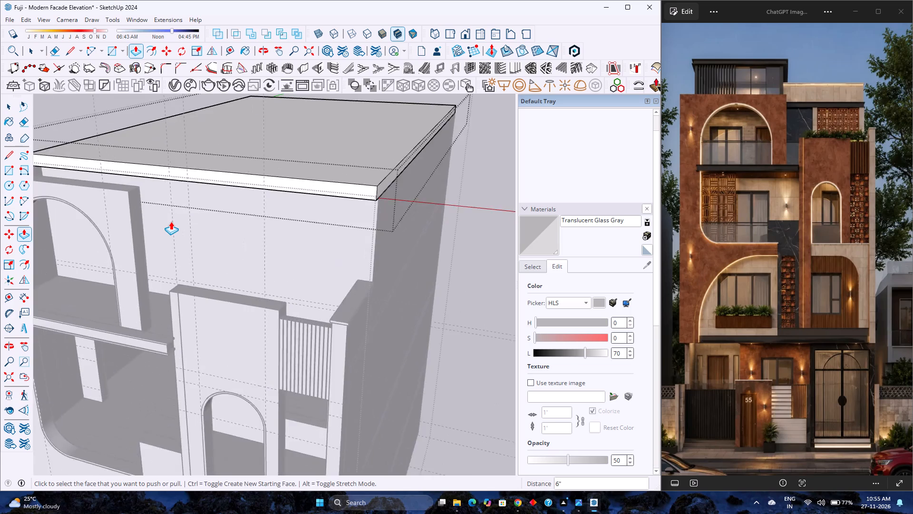
middle_click_drag(171, 222, 284, 250)
scroll(277, 240, "down", 5)
key("space")
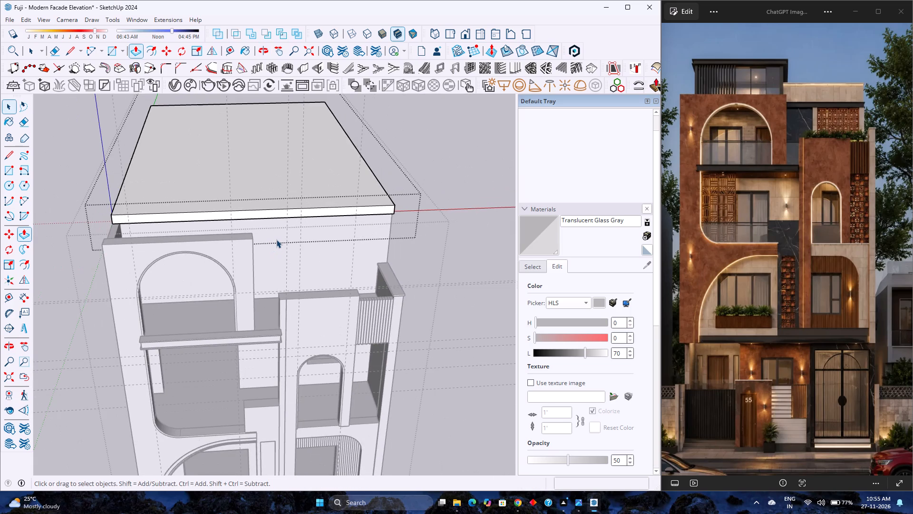
scroll(276, 239, "down", 4)
scroll(170, 226, "up", 6)
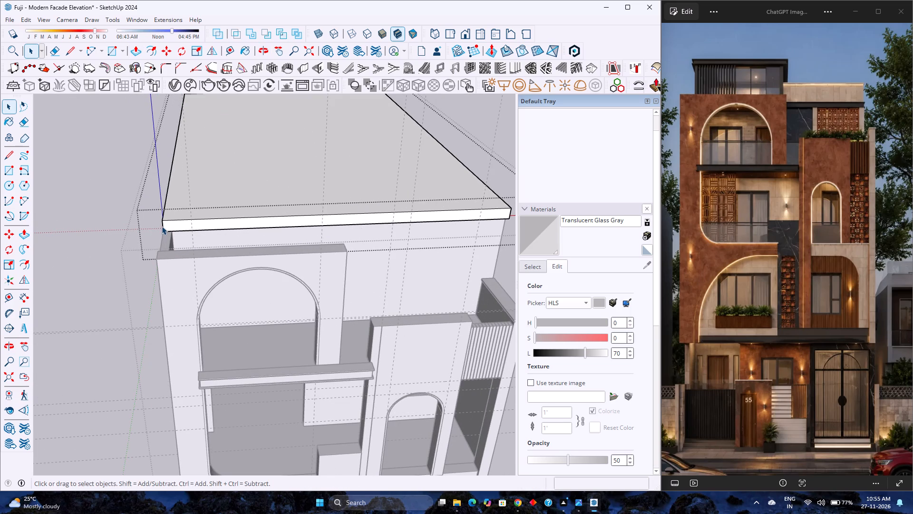
left_click(163, 225)
key("m")
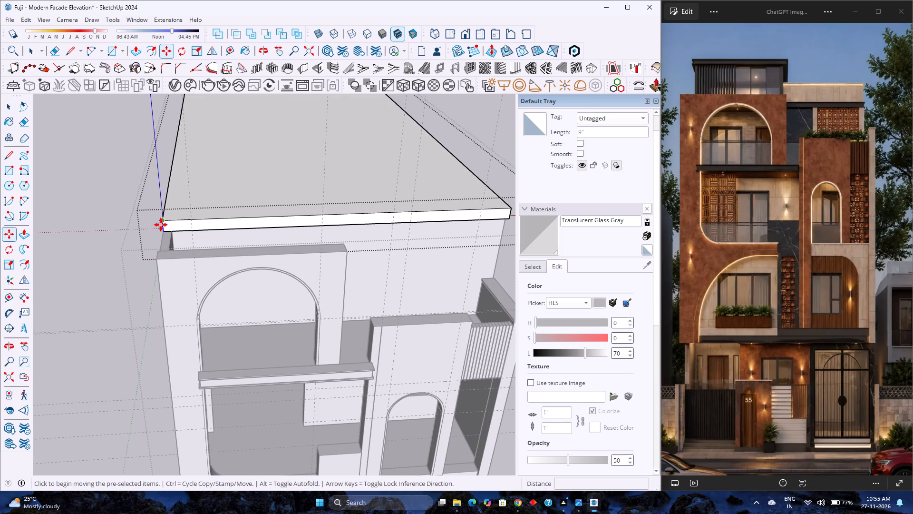
left_click(163, 221)
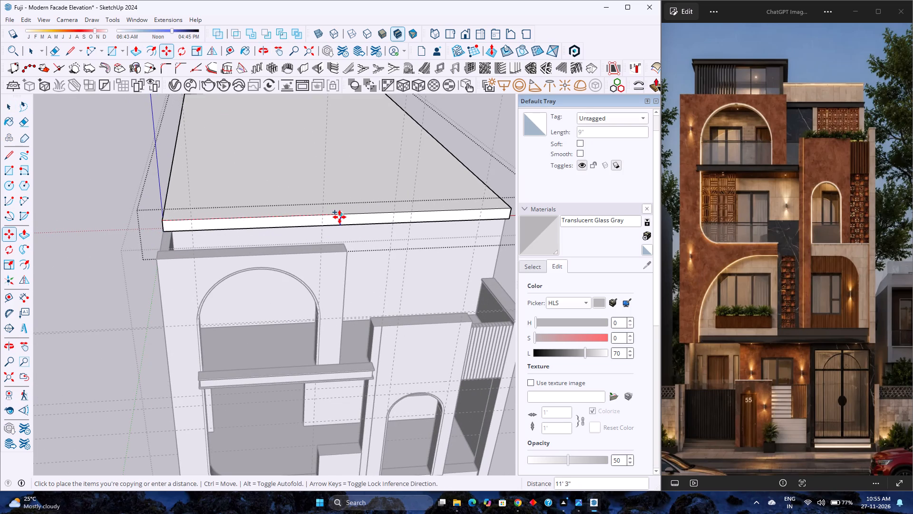
key("Right")
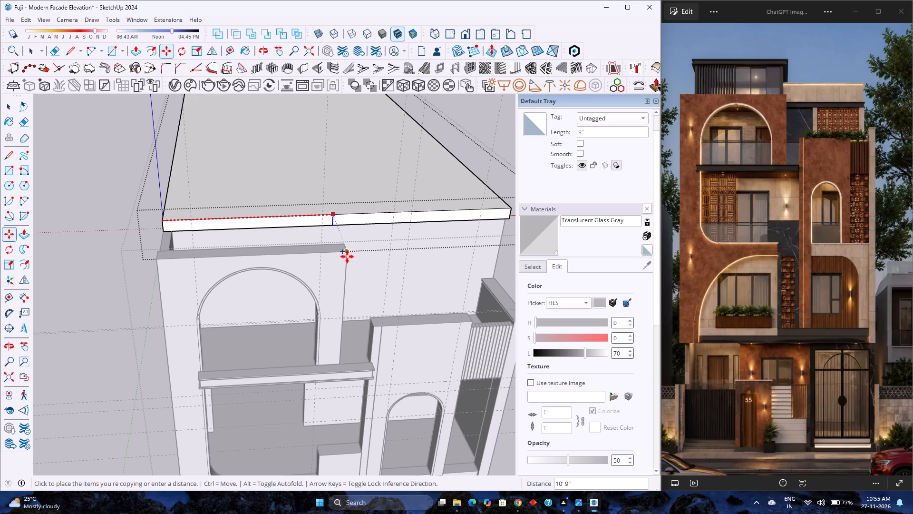
left_click(347, 257)
Push/Pull the left section of the slab's front face forward 3' 9" to meet the back of the arched wall.
scroll(345, 246, "up", 3)
middle_click_drag(340, 245, 216, 248)
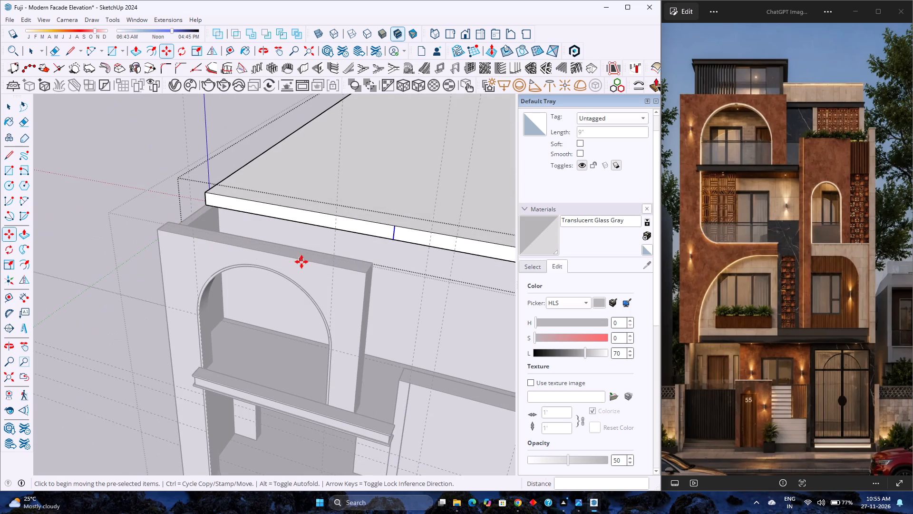
key("p")
left_click(368, 227)
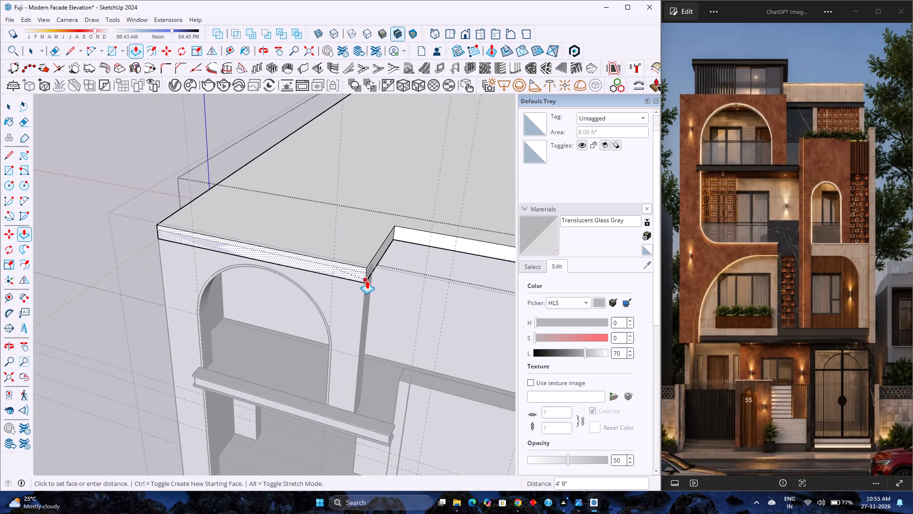
left_click(370, 263)
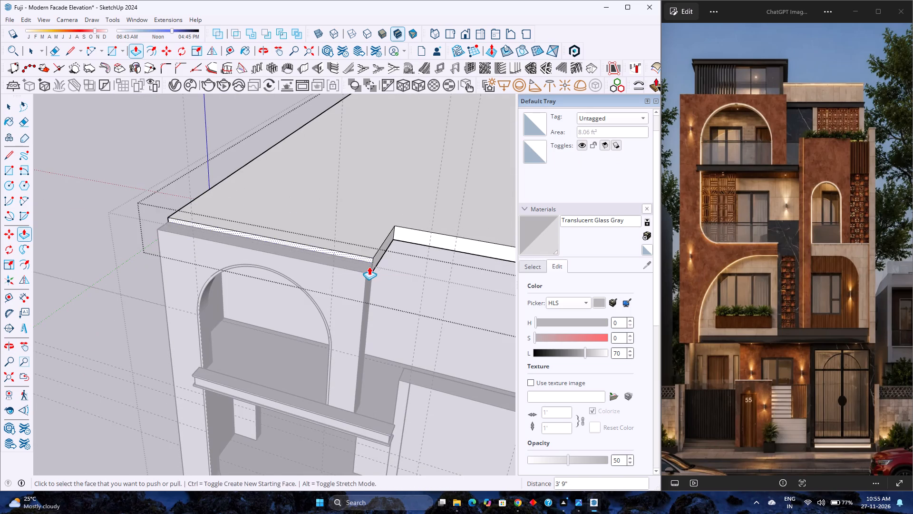
Push/Pull the slab's top face down 3" to sit flush with the arched wall's top, and leave the group.
middle_click_drag(369, 267, 276, 208)
scroll(276, 208, "down", 2)
scroll(291, 254, "up", 1)
middle_click_drag(291, 254, 296, 248)
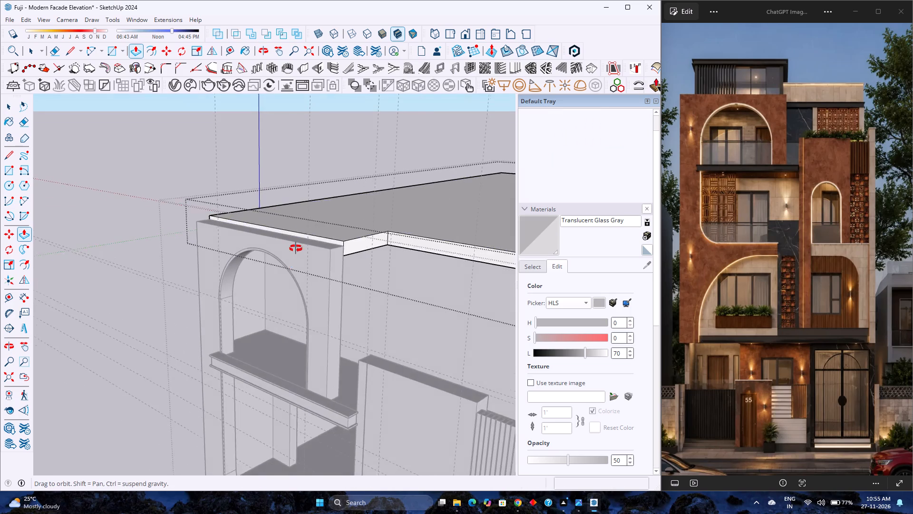
middle_click_drag(296, 248, 319, 259)
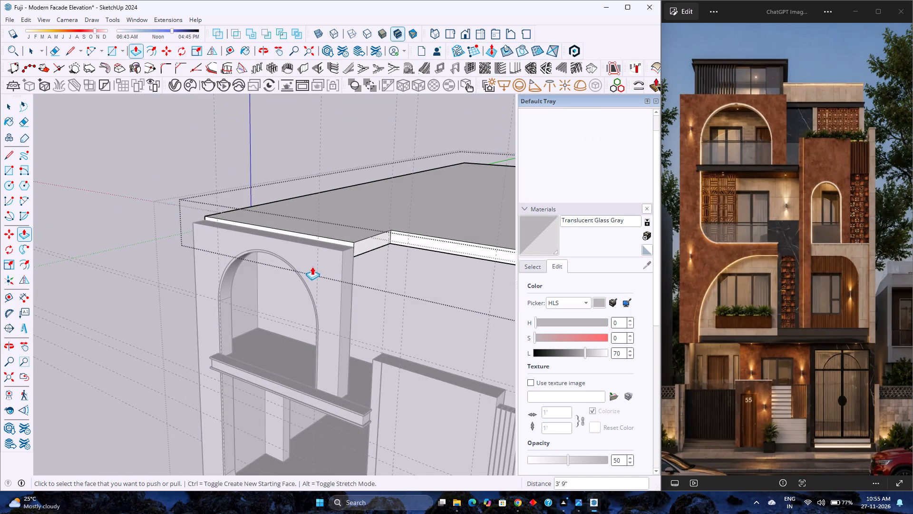
scroll(311, 267, "up", 5)
left_click(355, 207)
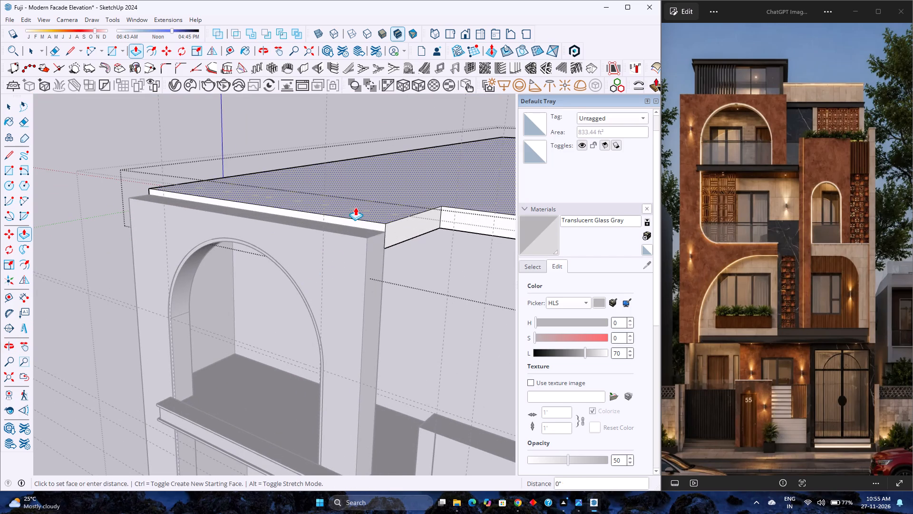
left_click(349, 226)
scroll(303, 236, "down", 6)
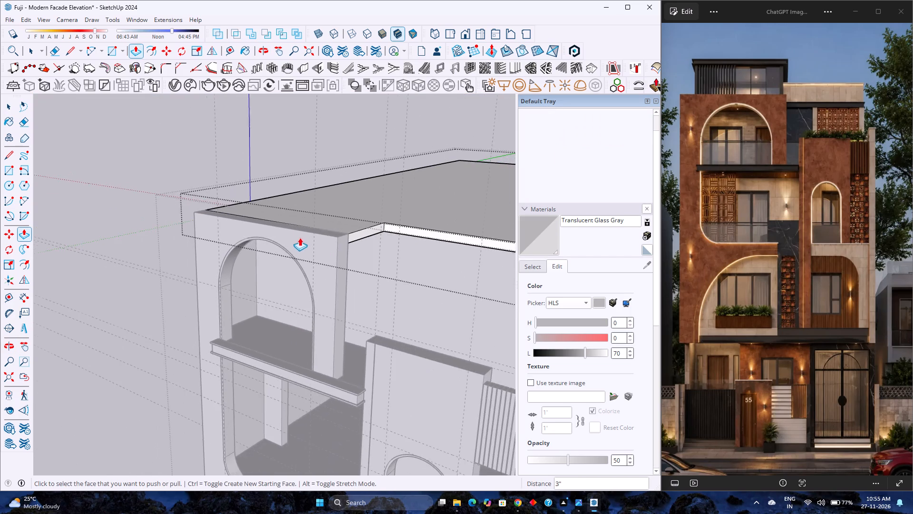
middle_click_drag(292, 248, 383, 220)
key("space")
scroll(295, 247, "down", 4)
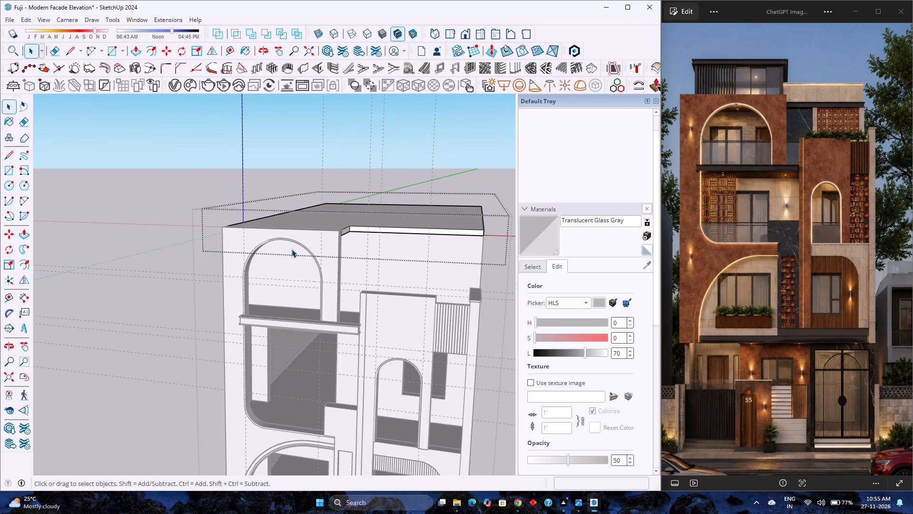
key("Escape")
Examine the roof slab's front overhang and its junction with the top storey walls from the building's right side.
scroll(237, 244, "down", 3)
middle_click_drag(298, 266, 81, 253)
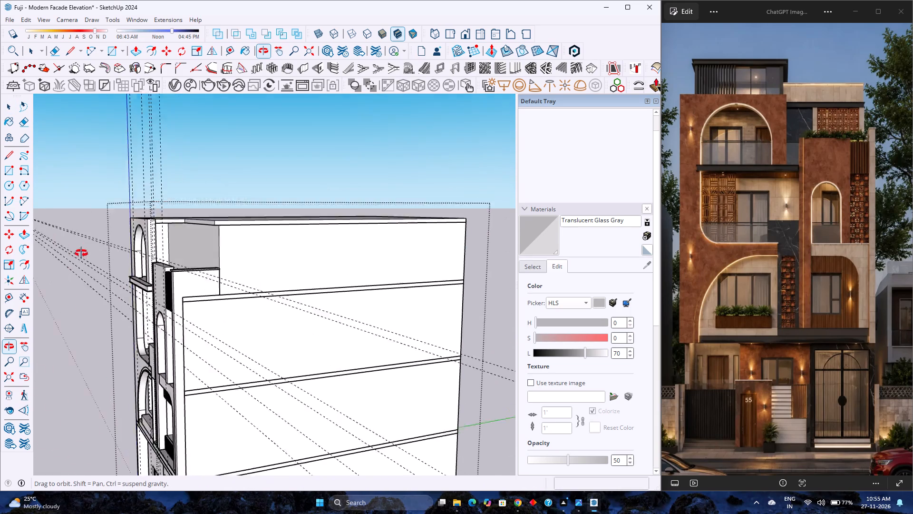
middle_click_drag(81, 253, 80, 253)
scroll(203, 264, "down", 2)
scroll(191, 285, "up", 2)
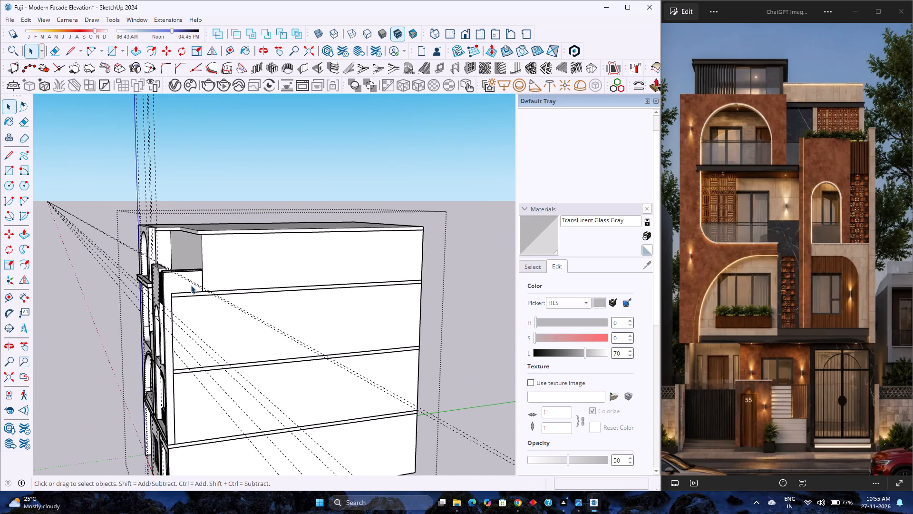
scroll(191, 285, "up", 8)
scroll(200, 287, "down", 7)
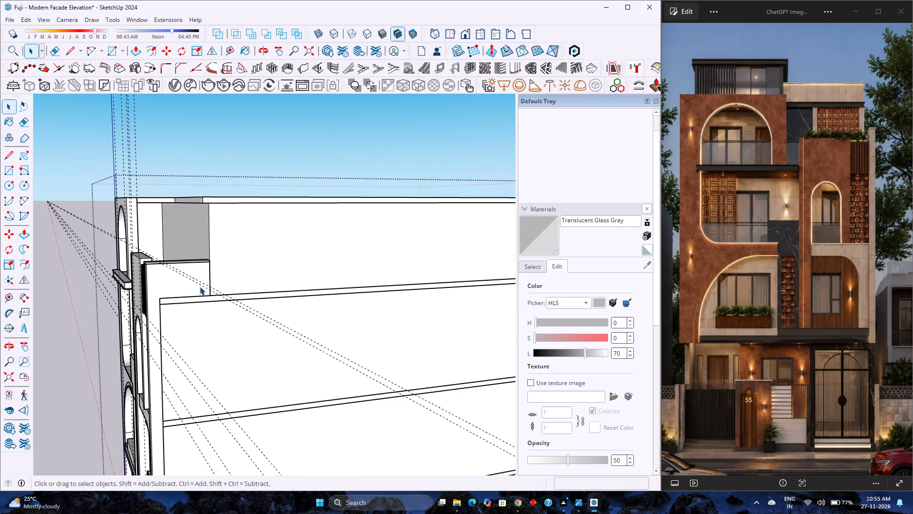
scroll(143, 239, "up", 3)
scroll(205, 206, "up", 3)
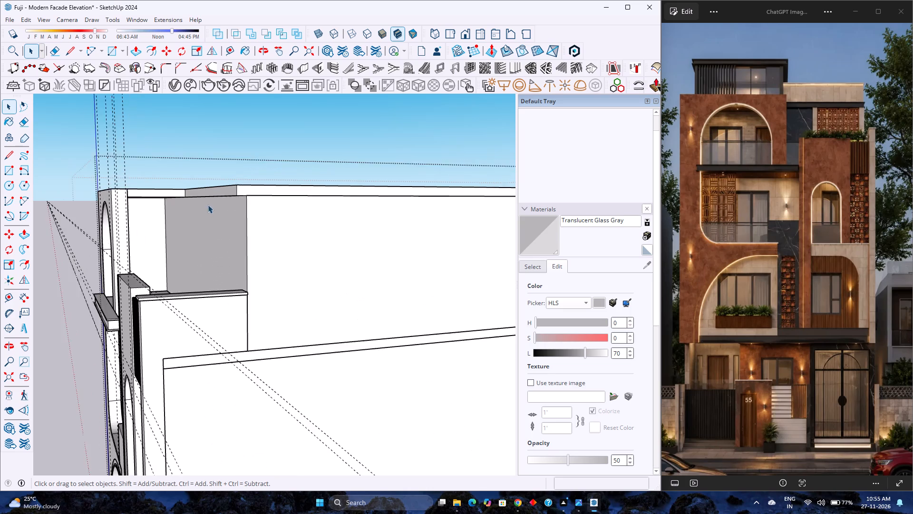
scroll(229, 195, "up", 6)
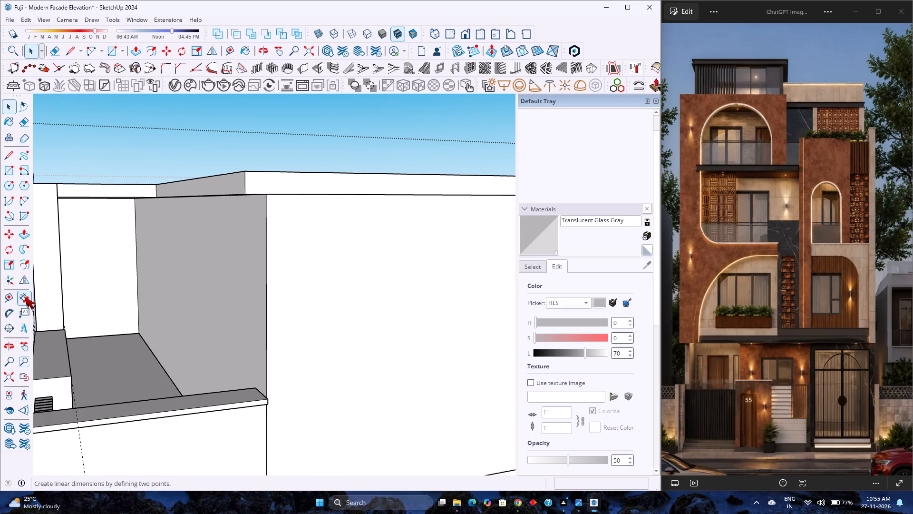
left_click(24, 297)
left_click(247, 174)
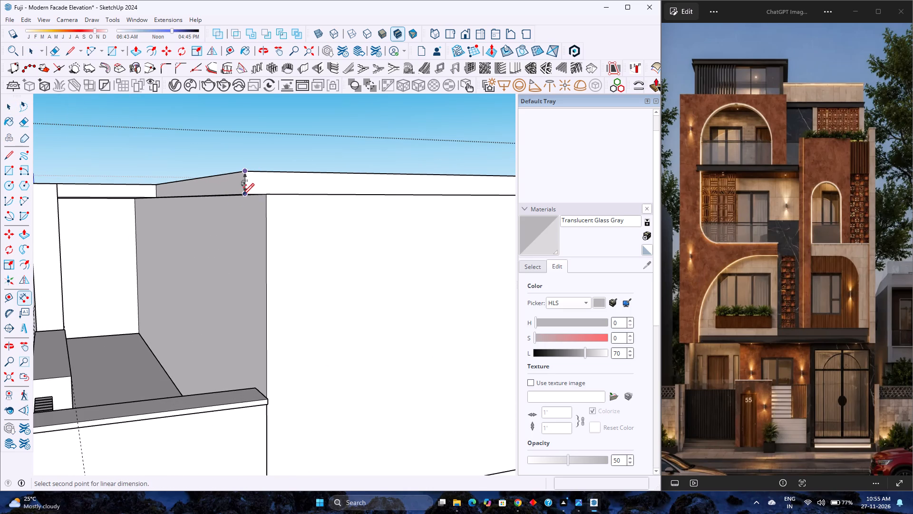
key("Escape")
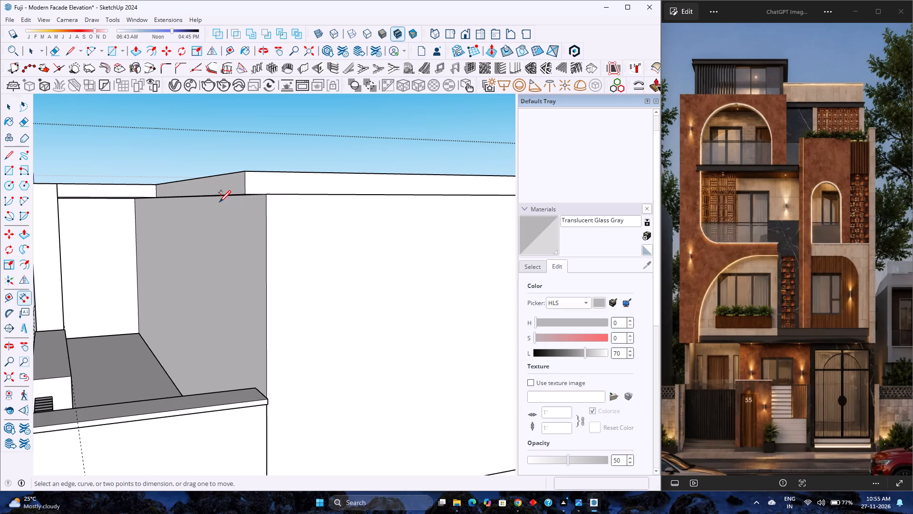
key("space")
Delete all the construction guides around the building.
scroll(219, 201, "down", 12)
middle_click_drag(193, 212, 327, 227)
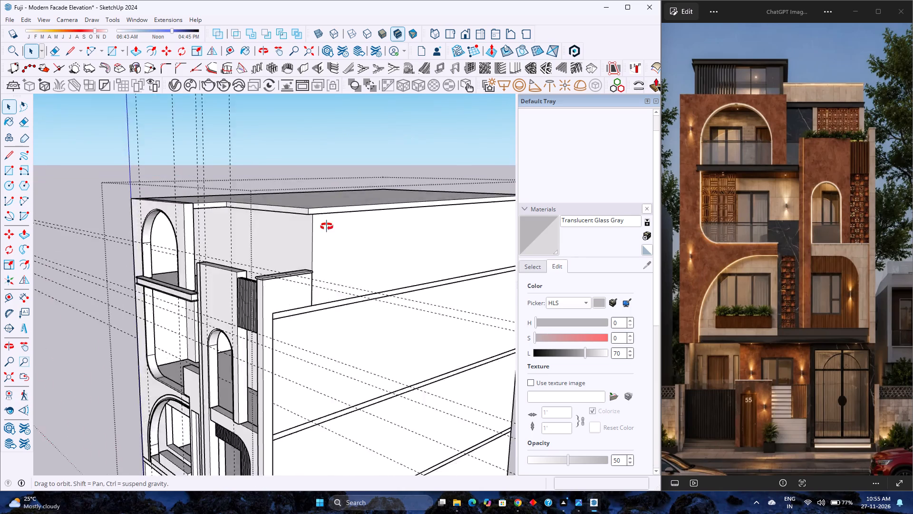
middle_click_drag(327, 227, 345, 227)
scroll(274, 215, "down", 10)
scroll(271, 227, "up", 1)
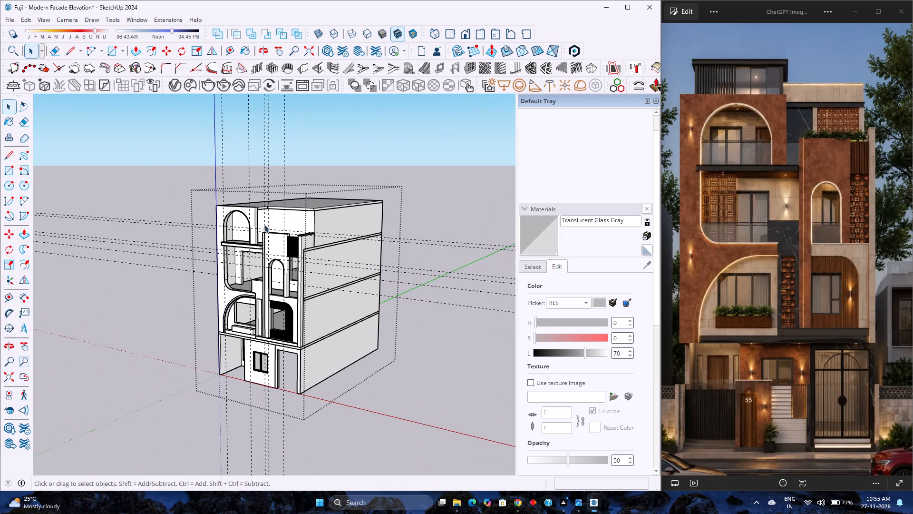
left_click(27, 20)
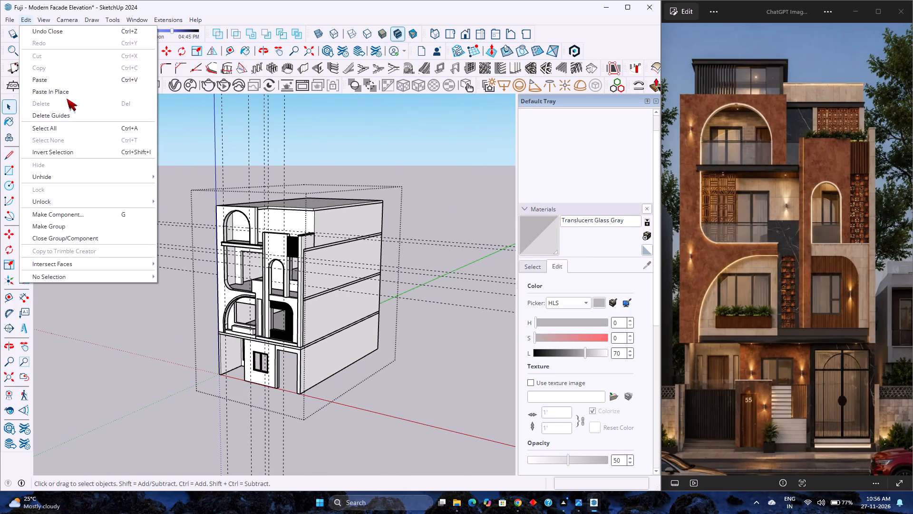
left_click(69, 115)
scroll(341, 240, "up", 3)
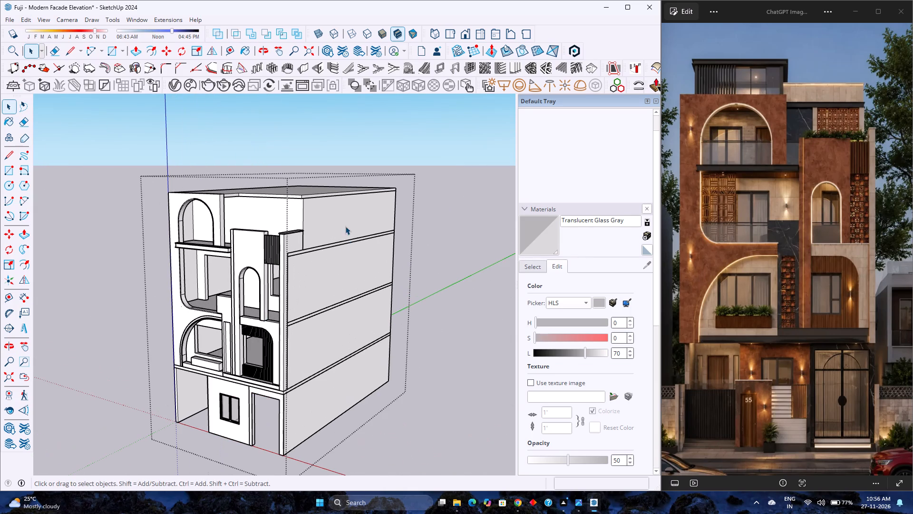
Save the model.
key("ctrl+s")
Open the top storey walls group and place a vertical guide 2' 6" in from the left edge of the wall behind the arch.
scroll(273, 187, "down", 4)
scroll(224, 237, "up", 3)
scroll(224, 237, "down", 3)
scroll(224, 237, "up", 1)
middle_click_drag(224, 237, 355, 213)
scroll(274, 215, "up", 4)
double_click(288, 206)
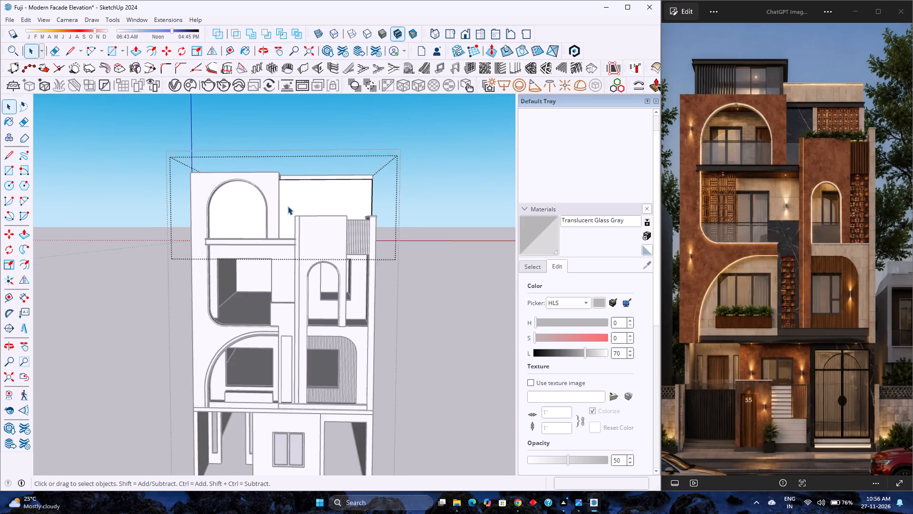
scroll(285, 206, "up", 1)
left_click(243, 221)
scroll(242, 220, "up", 4)
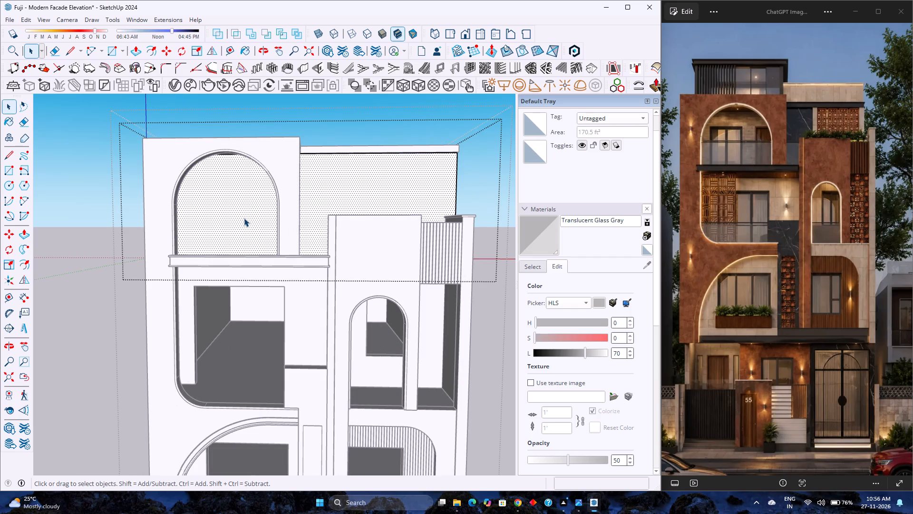
left_click(224, 46)
scroll(204, 204, "up", 4)
middle_click_drag(204, 204, 132, 216)
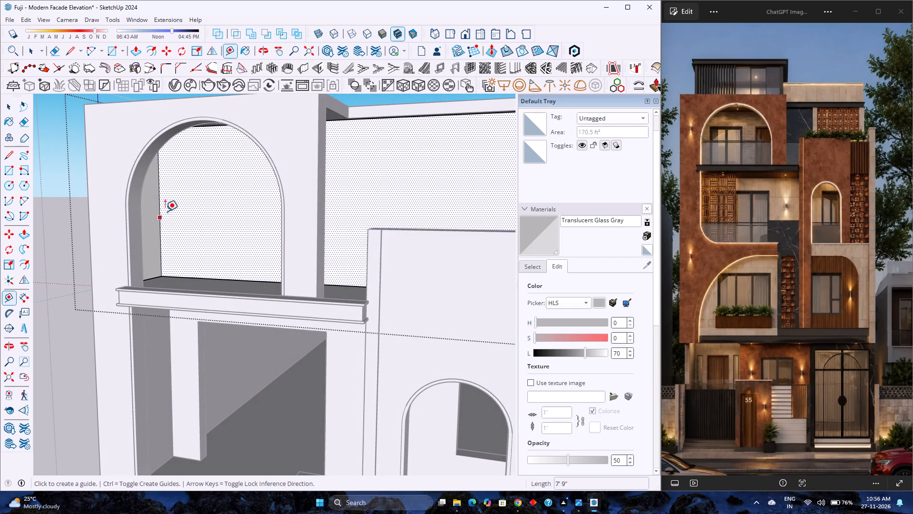
left_click(159, 198)
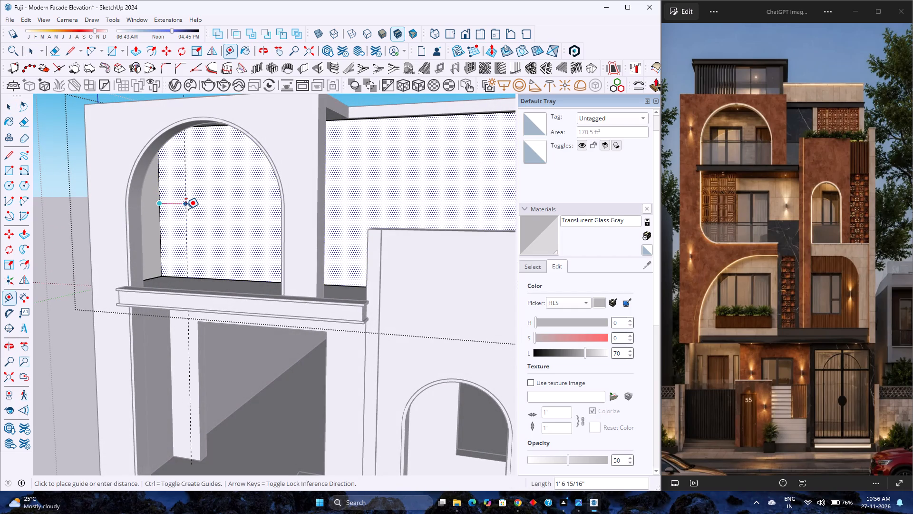
key("2")
key("apostrophe")
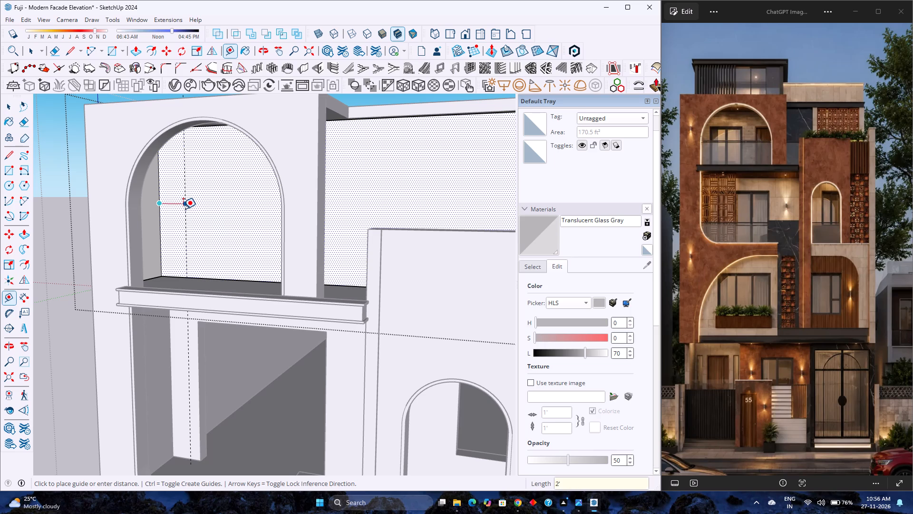
key("6")
key("Return")
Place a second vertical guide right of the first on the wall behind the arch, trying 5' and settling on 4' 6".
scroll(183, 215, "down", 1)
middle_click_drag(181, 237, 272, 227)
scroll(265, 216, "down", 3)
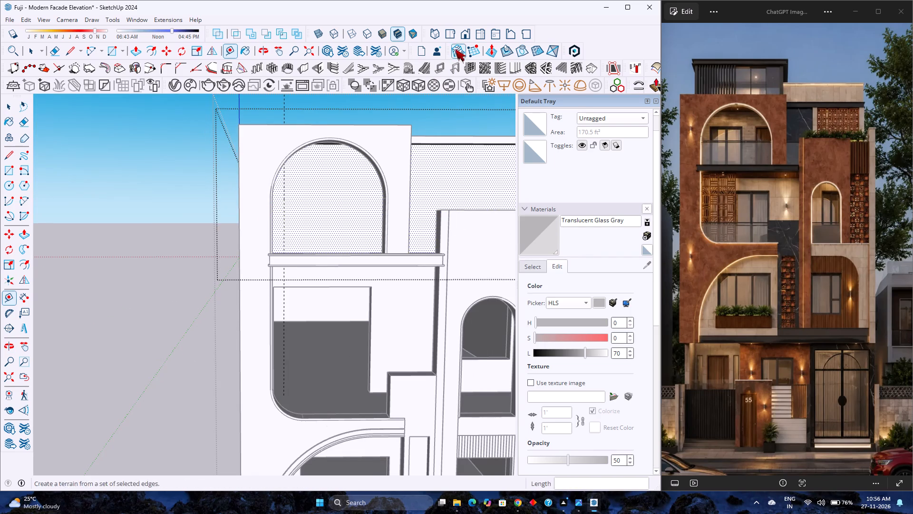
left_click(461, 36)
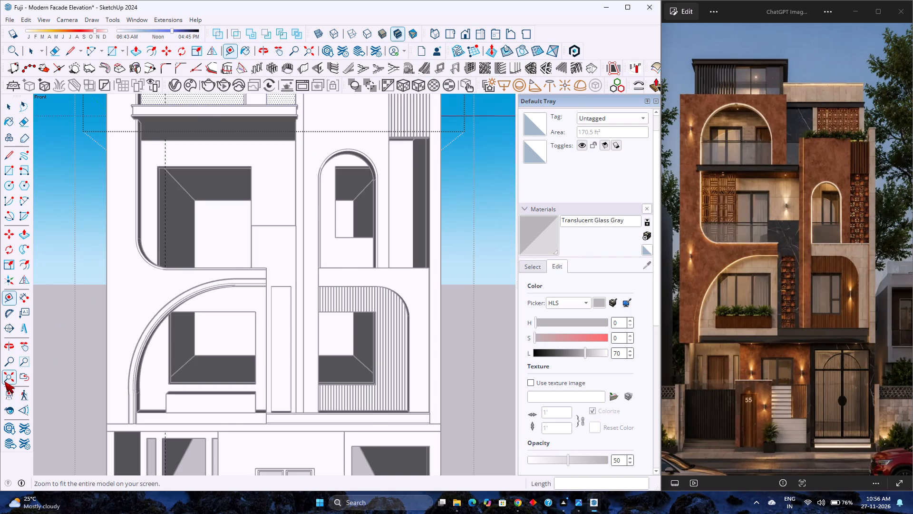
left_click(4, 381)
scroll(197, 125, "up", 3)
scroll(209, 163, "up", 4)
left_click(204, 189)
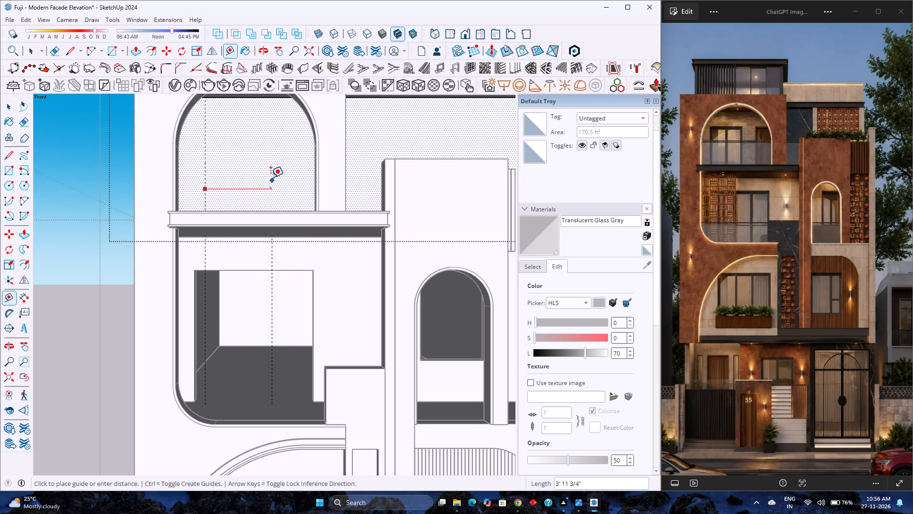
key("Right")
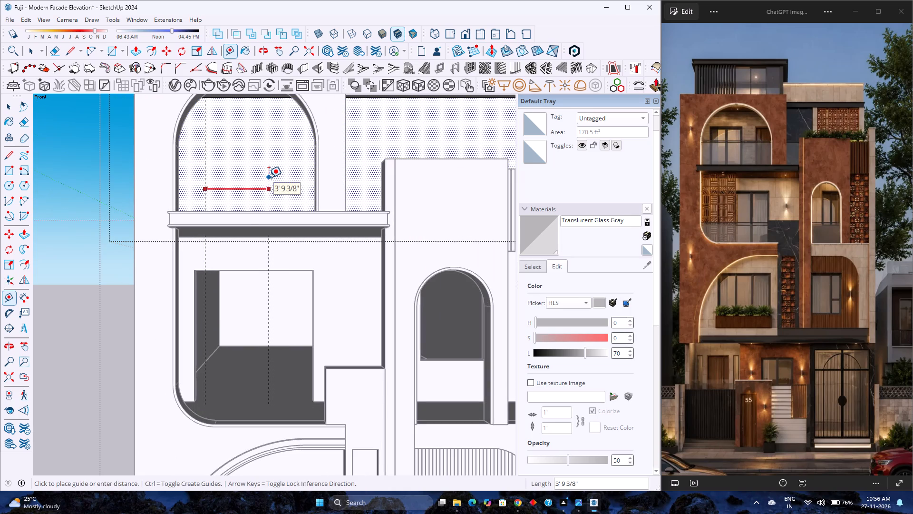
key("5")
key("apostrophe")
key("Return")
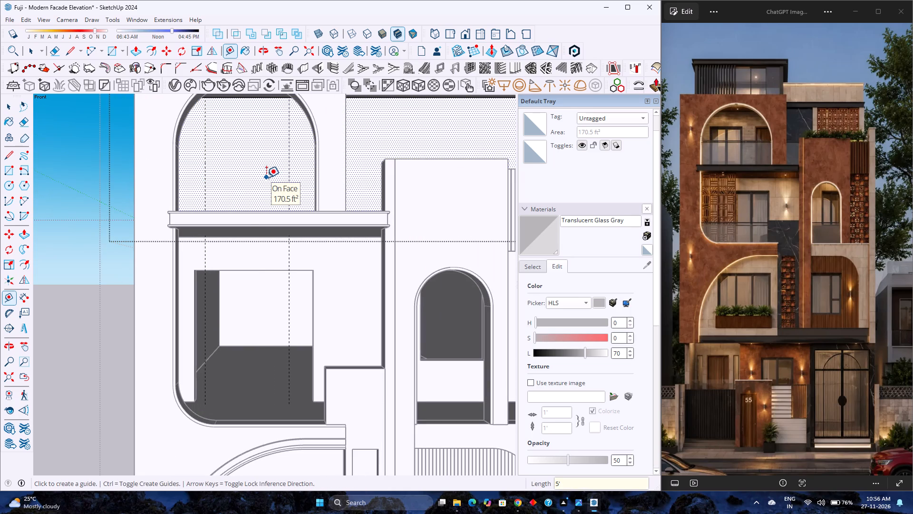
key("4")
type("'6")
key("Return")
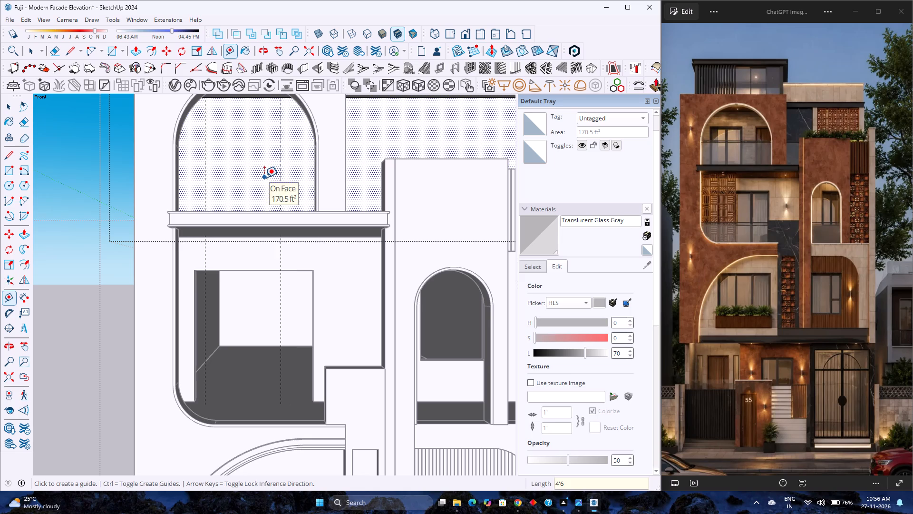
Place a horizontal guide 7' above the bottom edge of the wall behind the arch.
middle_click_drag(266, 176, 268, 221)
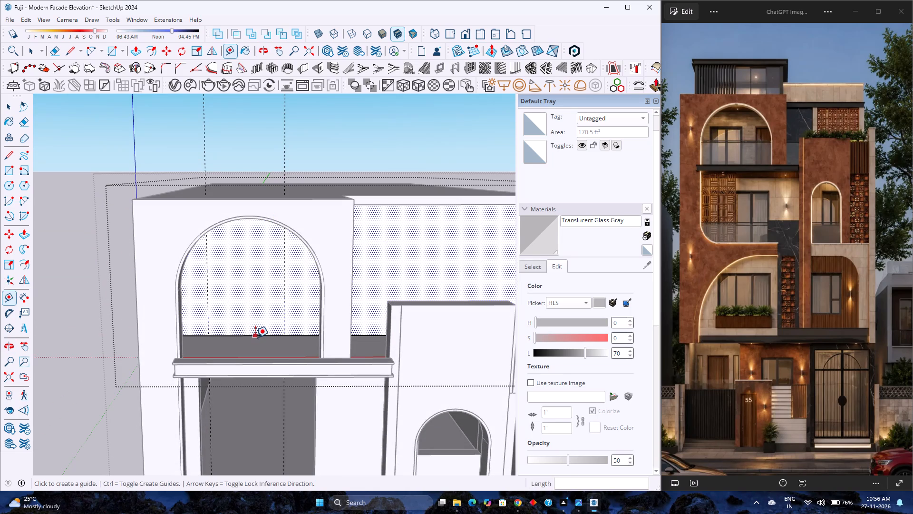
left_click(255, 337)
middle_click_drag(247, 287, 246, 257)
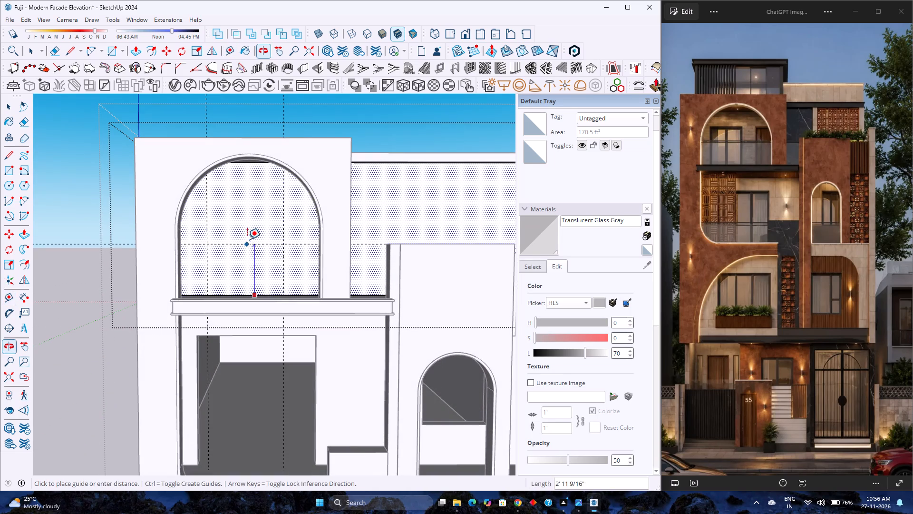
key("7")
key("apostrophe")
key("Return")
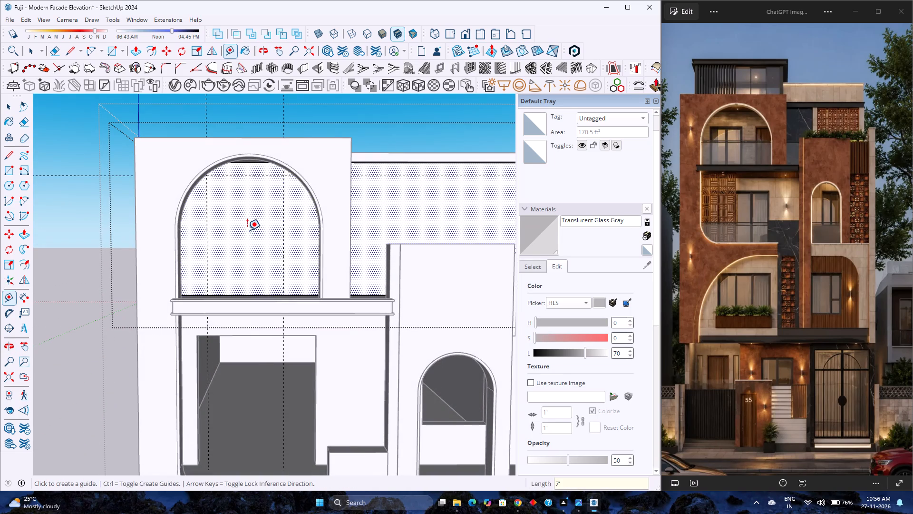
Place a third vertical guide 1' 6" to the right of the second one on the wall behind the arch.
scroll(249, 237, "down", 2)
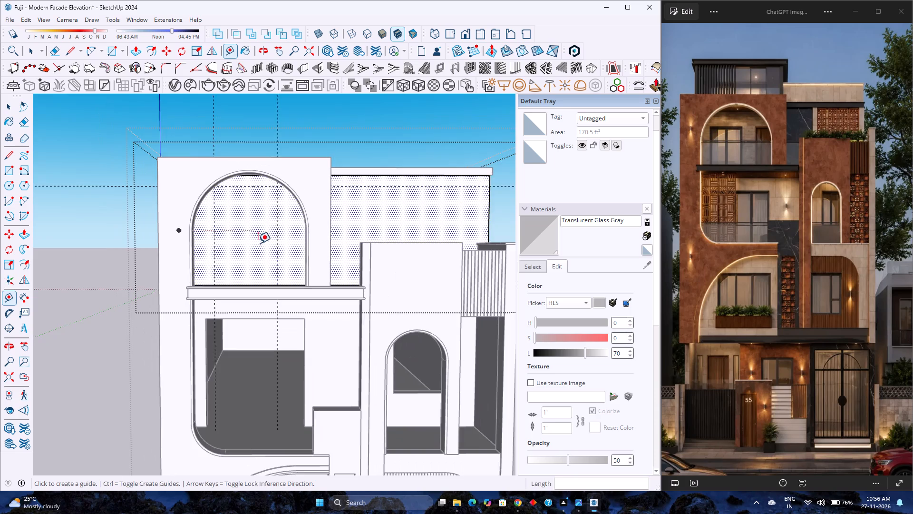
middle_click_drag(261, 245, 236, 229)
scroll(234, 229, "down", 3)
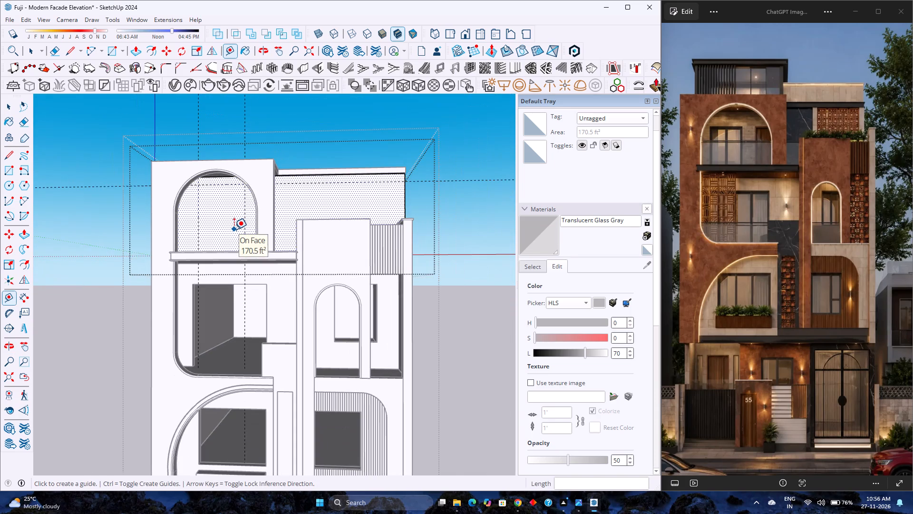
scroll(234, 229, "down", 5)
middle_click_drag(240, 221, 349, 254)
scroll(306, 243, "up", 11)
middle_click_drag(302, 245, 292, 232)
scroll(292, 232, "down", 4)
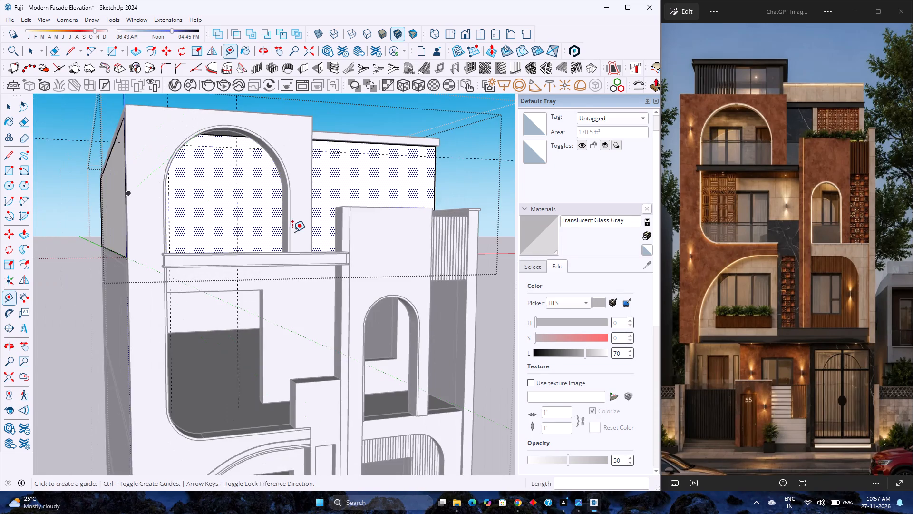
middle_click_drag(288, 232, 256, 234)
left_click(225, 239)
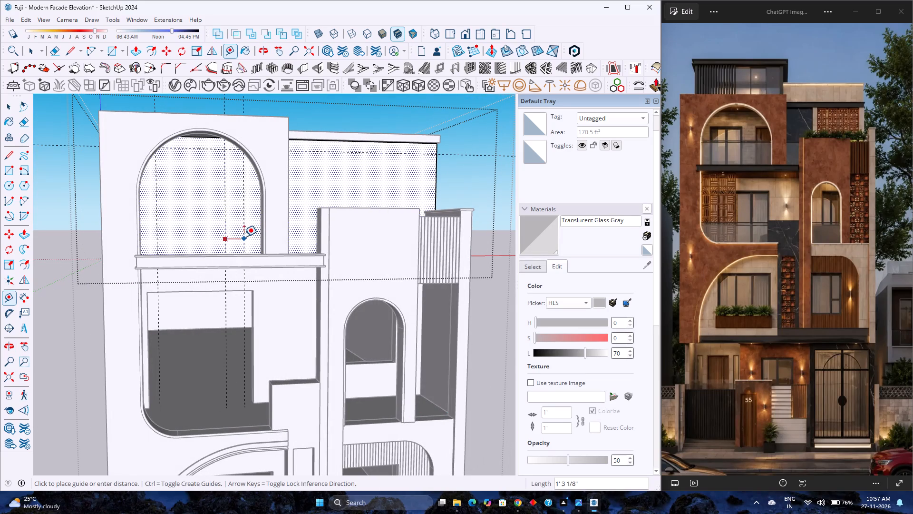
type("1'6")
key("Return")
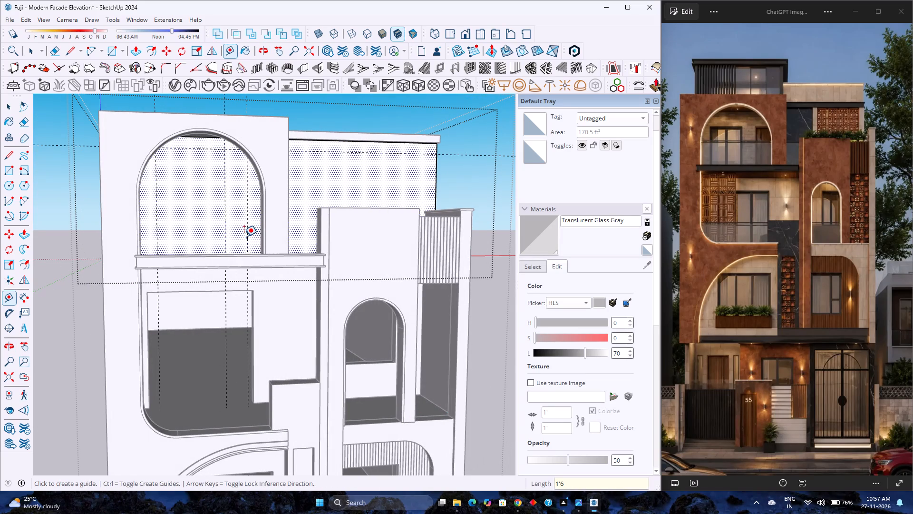
Examine the opening guides behind the top storey arch from the front and at an angle.
scroll(244, 237, "down", 2)
middle_click_drag(244, 241, 220, 232)
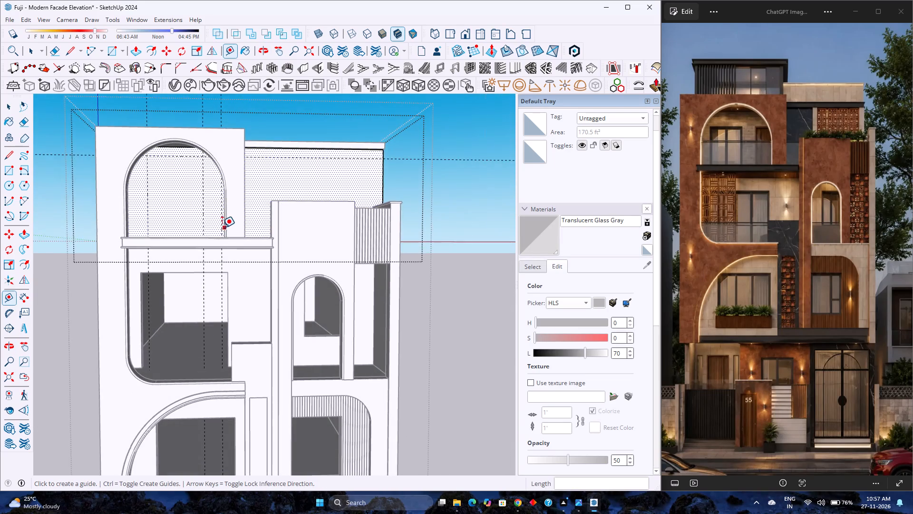
scroll(222, 227, "up", 3)
scroll(222, 227, "down", 7)
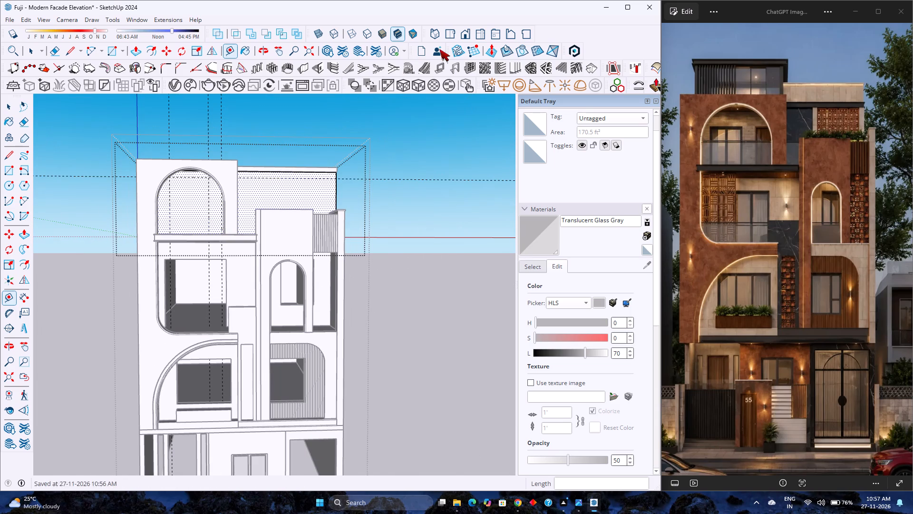
left_click(458, 35)
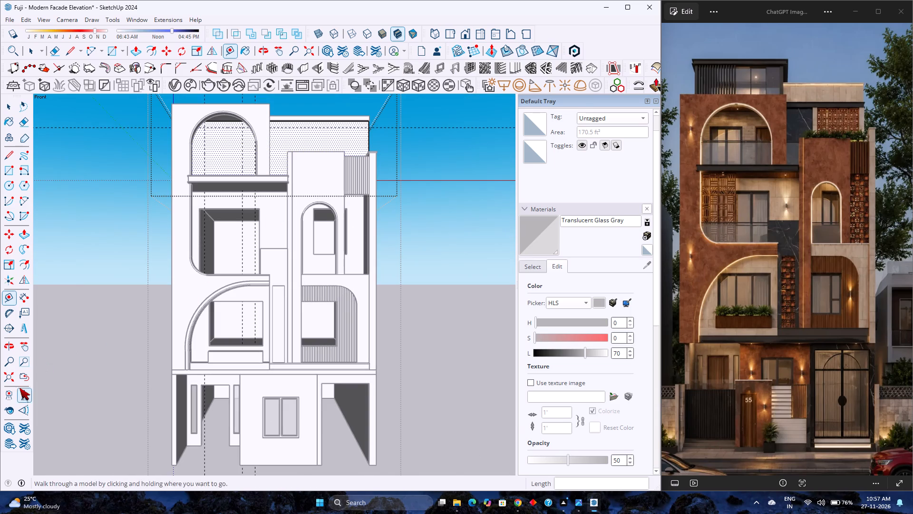
left_click(8, 376)
scroll(259, 168, "up", 4)
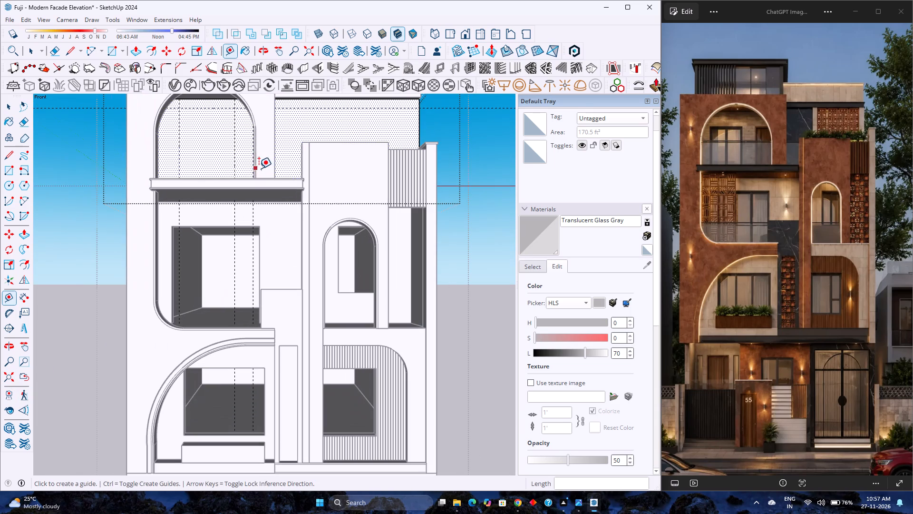
scroll(278, 161, "up", 1)
middle_click_drag(278, 161, 287, 195)
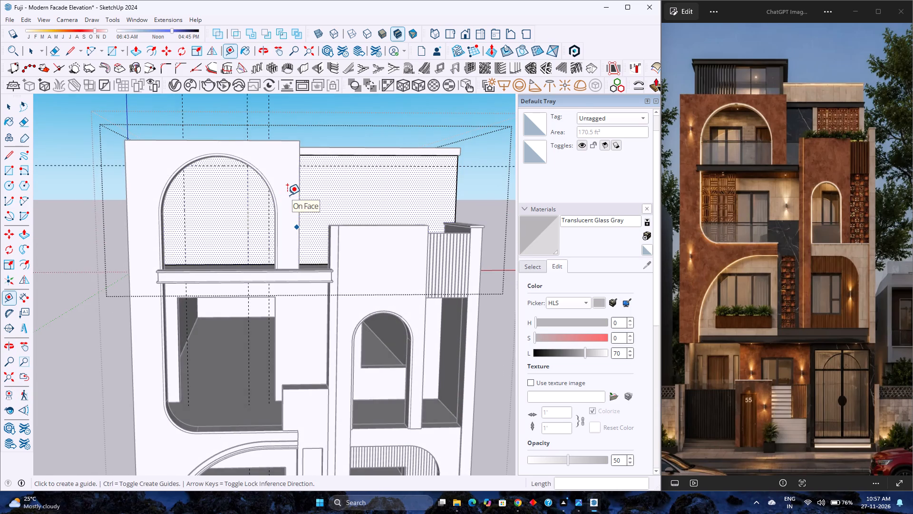
scroll(287, 195, "down", 4)
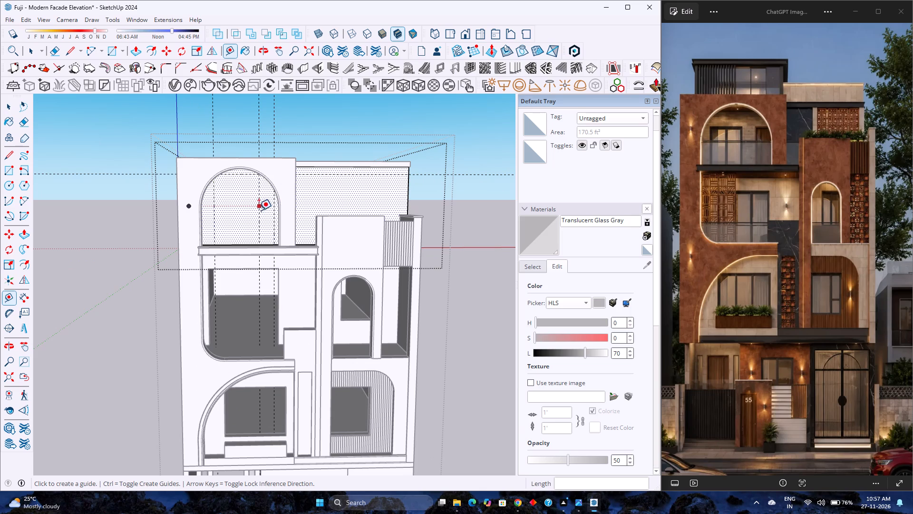
scroll(283, 229, "up", 10)
middle_click_drag(319, 230, 349, 259)
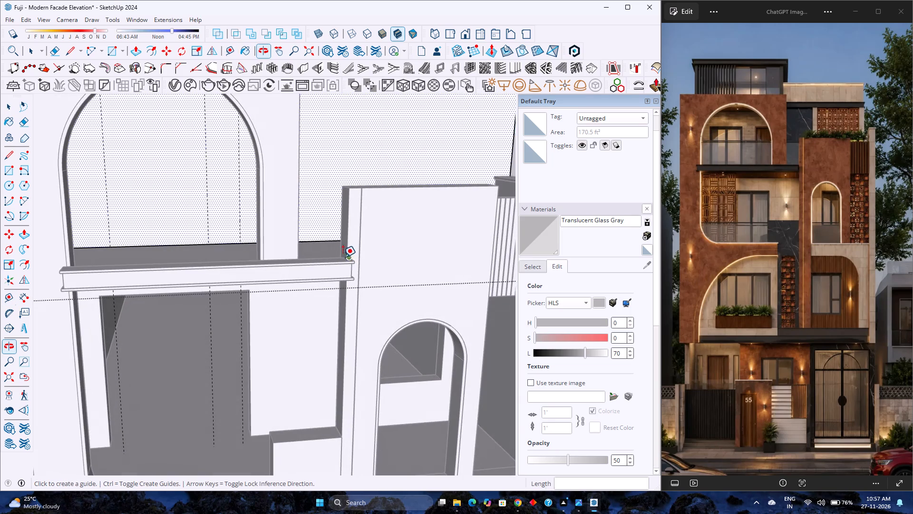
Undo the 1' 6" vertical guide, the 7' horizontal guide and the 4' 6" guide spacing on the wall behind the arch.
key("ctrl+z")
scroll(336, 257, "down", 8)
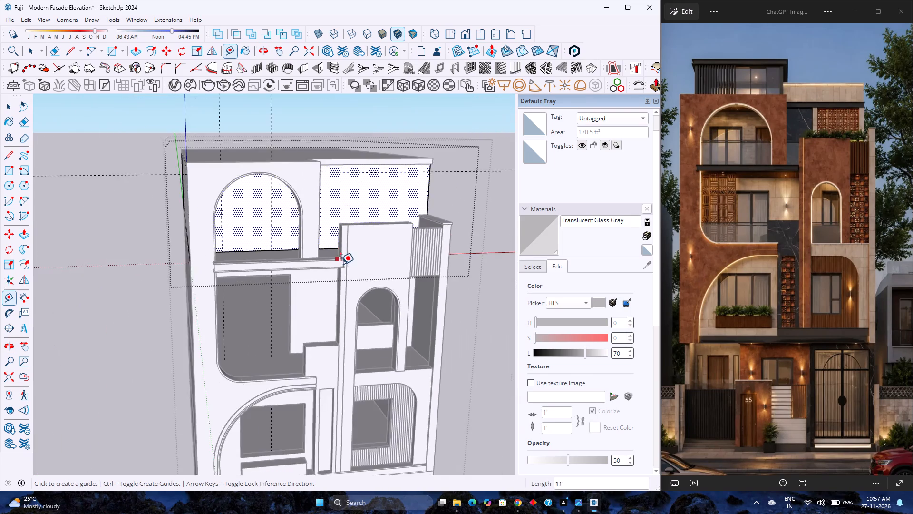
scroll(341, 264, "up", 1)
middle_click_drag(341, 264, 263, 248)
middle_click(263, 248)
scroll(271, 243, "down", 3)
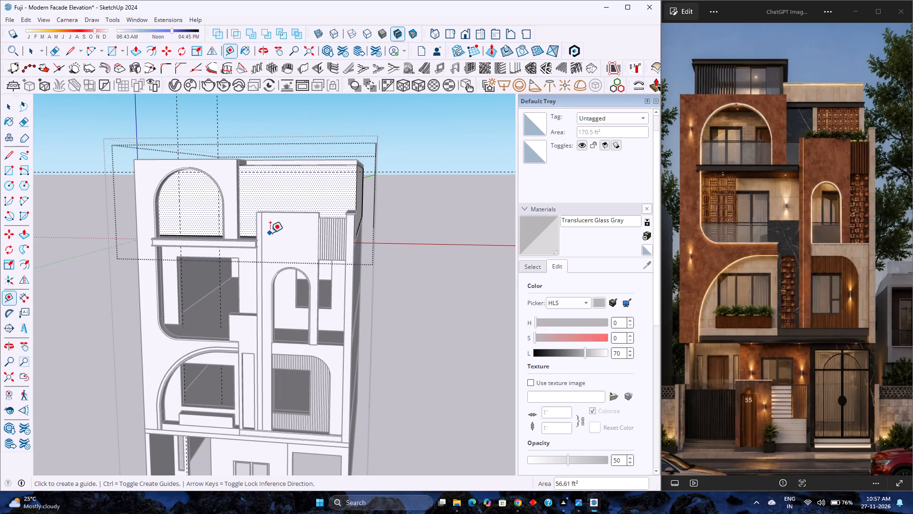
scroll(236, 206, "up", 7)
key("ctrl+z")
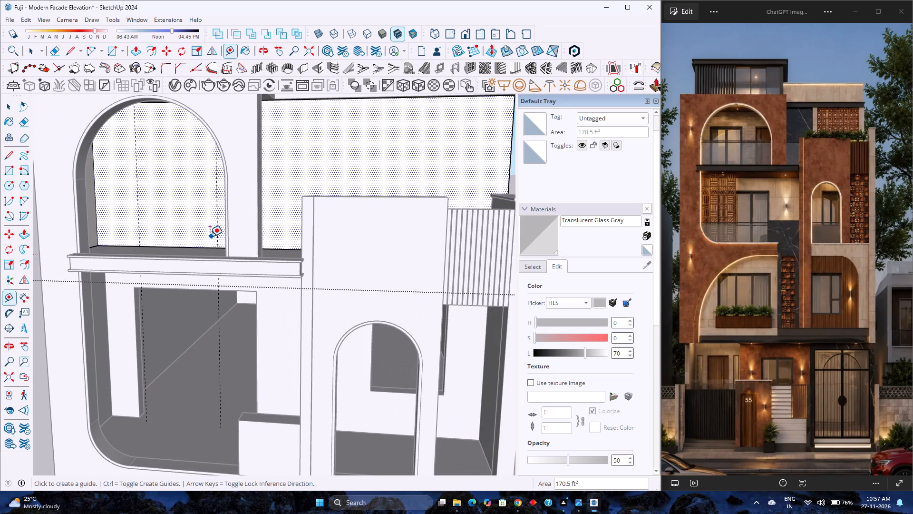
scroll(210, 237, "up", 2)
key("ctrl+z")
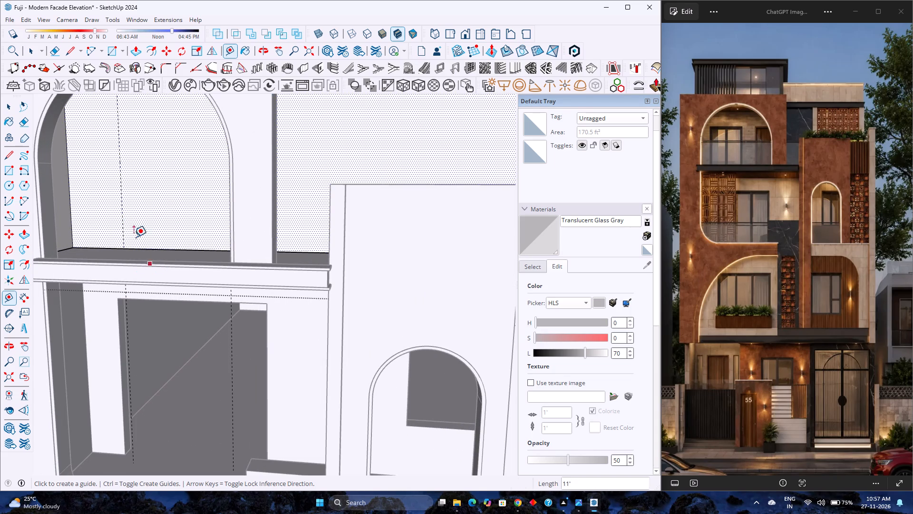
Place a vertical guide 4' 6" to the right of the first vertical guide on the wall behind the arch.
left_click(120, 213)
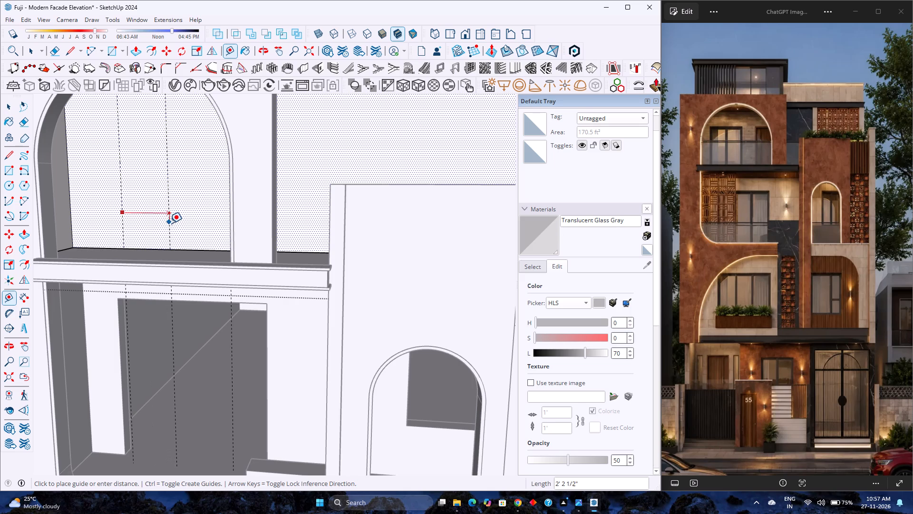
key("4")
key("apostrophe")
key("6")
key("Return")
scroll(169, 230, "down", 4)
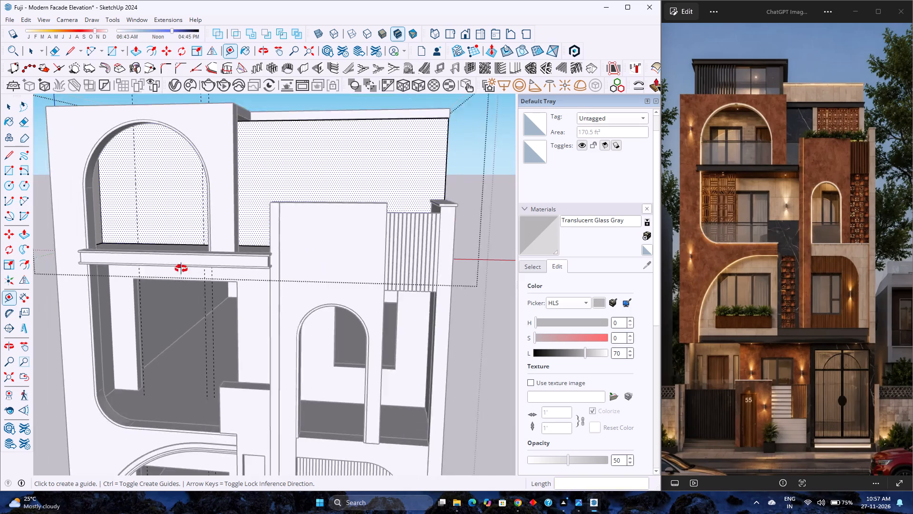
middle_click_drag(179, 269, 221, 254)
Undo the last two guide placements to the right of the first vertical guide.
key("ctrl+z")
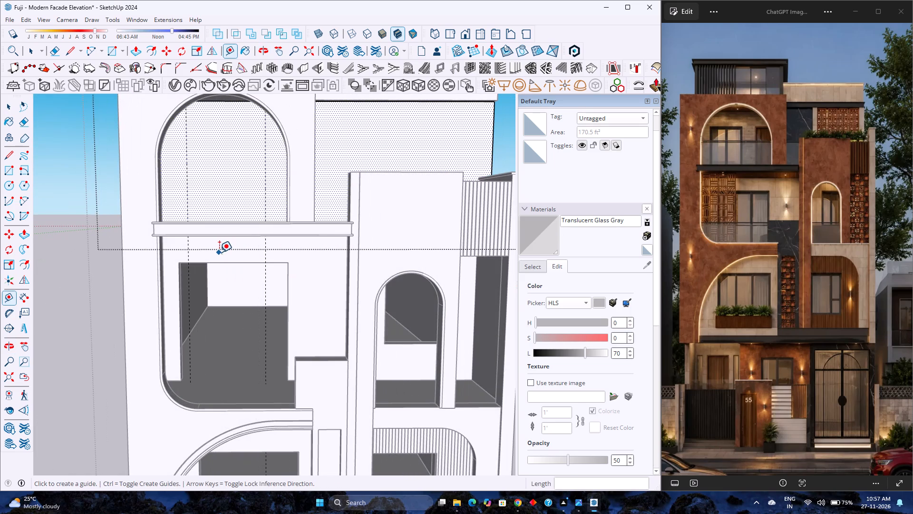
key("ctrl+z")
Place a vertical guide 5' to the right of the first vertical guide on the wall behind the arch.
left_click(190, 203)
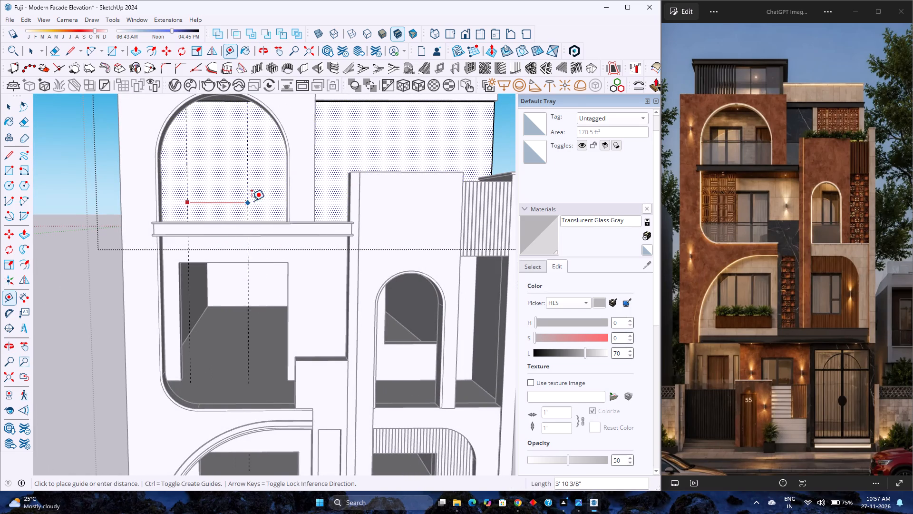
key("5")
key("apostrophe")
key("Return")
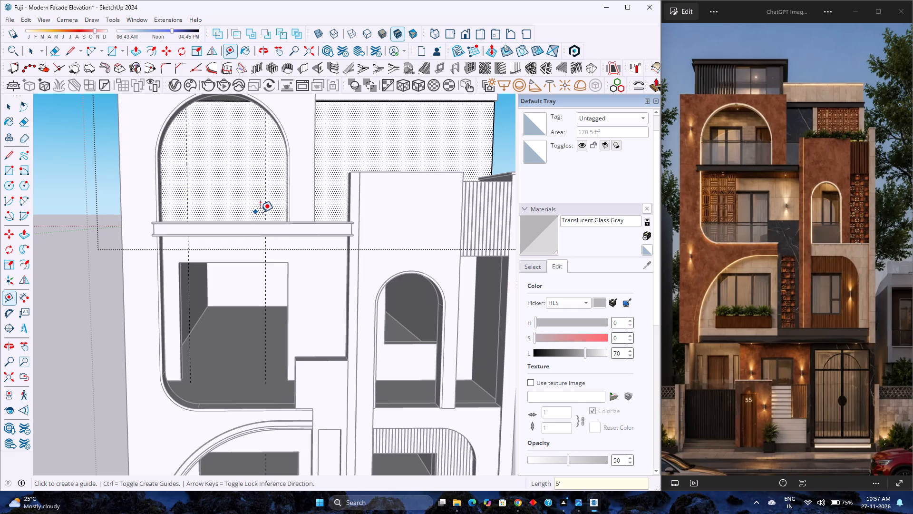
scroll(280, 205, "down", 4)
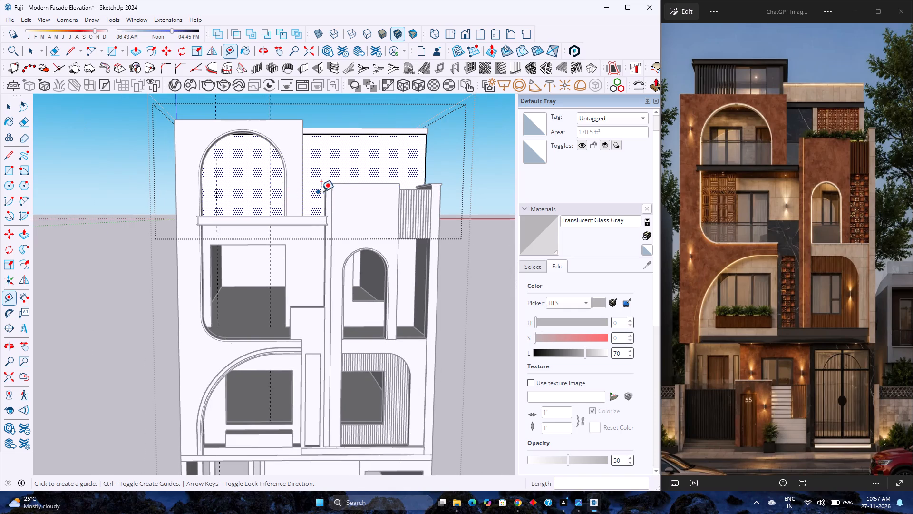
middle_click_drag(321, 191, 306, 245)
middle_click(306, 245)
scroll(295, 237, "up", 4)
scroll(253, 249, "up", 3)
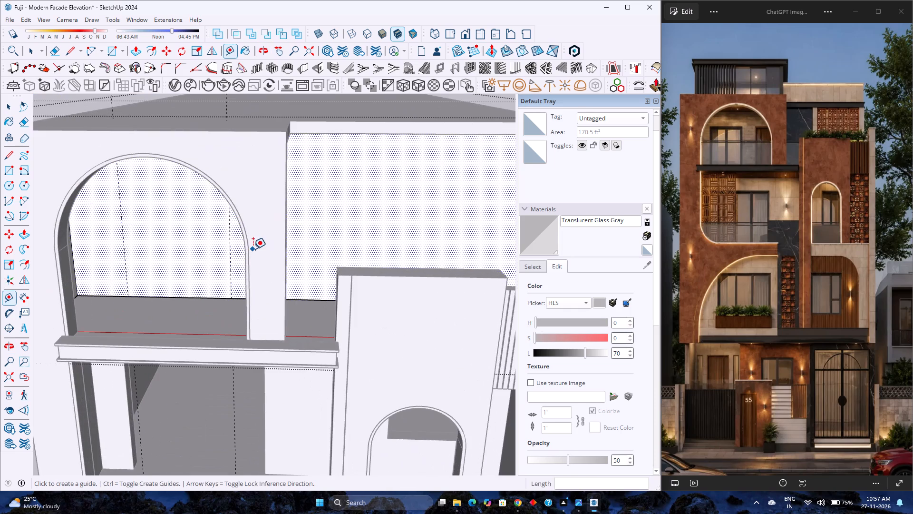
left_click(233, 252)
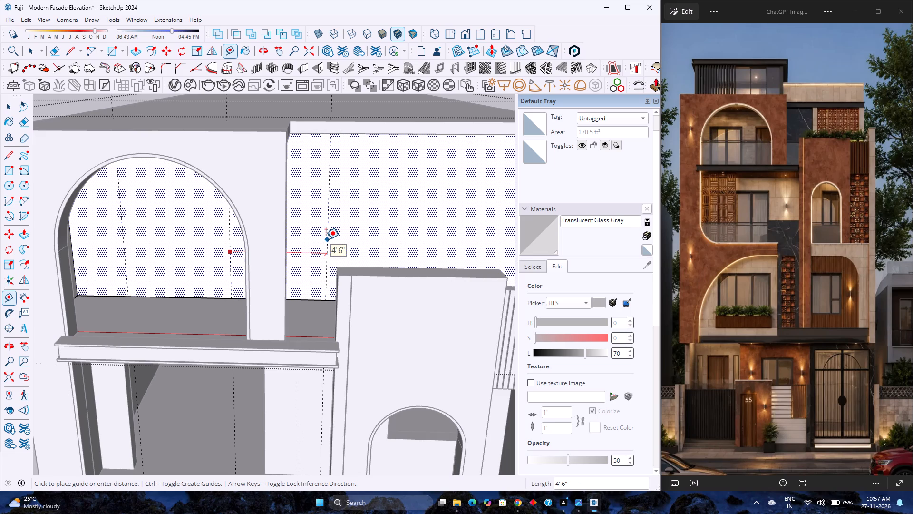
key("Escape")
Draw a 6" horizontal line inward along the red axis from the top storey wall's outer right edge, at the parapet top.
scroll(324, 239, "down", 6)
middle_click_drag(353, 233, 273, 242, "shift")
middle_click(273, 242, "shift")
key("space")
double_click(367, 232)
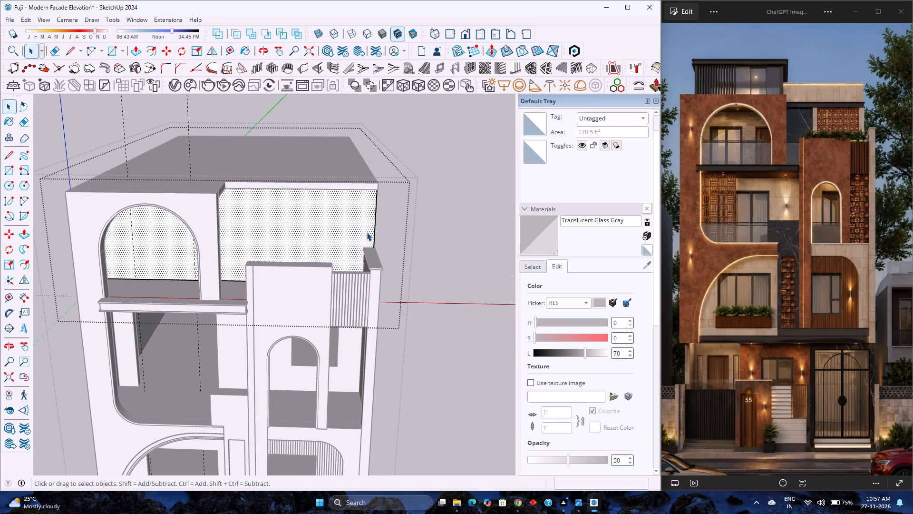
scroll(367, 232, "up", 5)
left_click(381, 227)
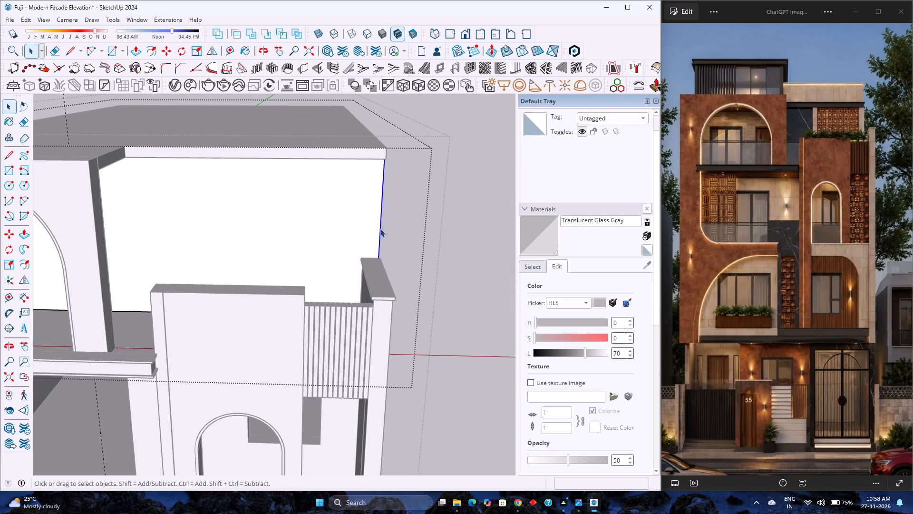
middle_click_drag(379, 229, 251, 231)
scroll(251, 231, "down", 3)
scroll(405, 268, "up", 7)
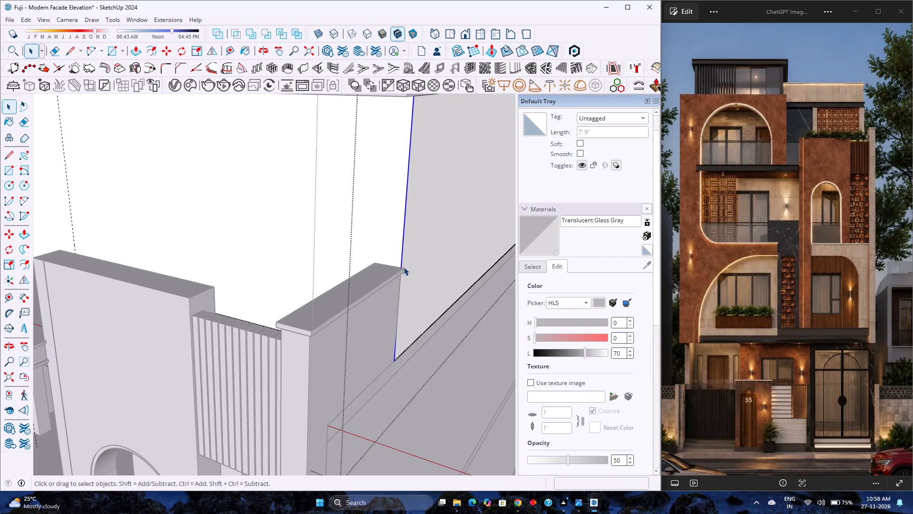
key("l")
scroll(403, 267, "up", 3)
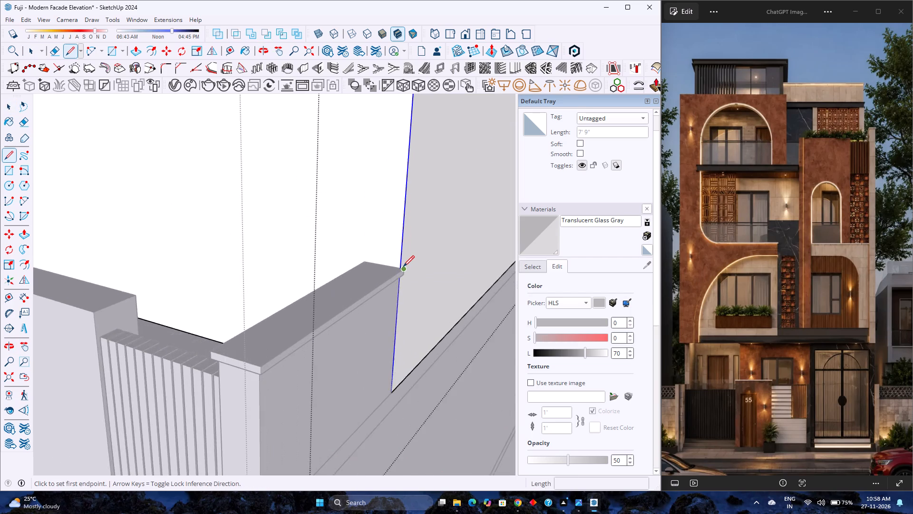
scroll(403, 267, "up", 13)
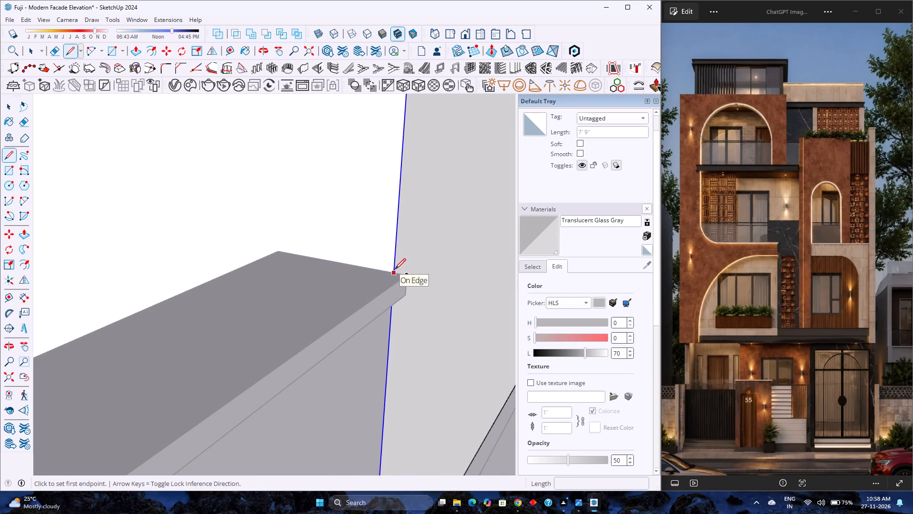
left_click(395, 269)
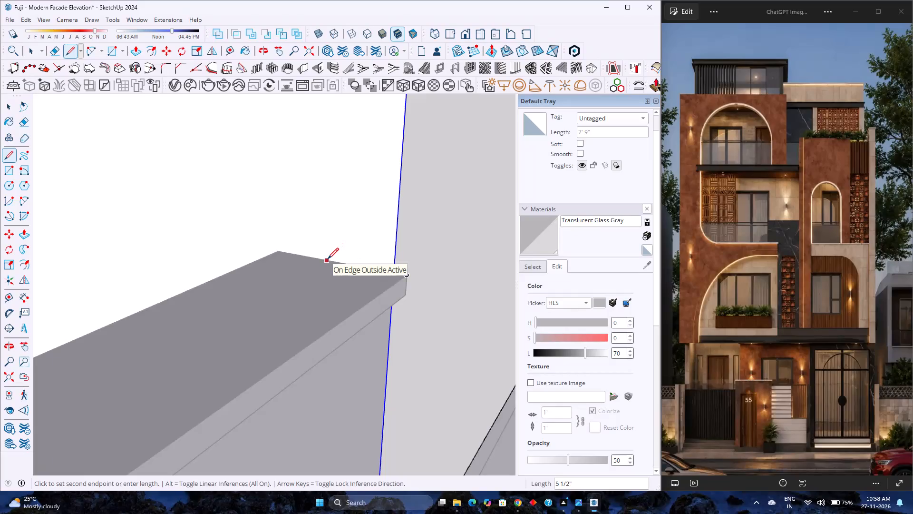
key("Right")
key("6")
key("Return")
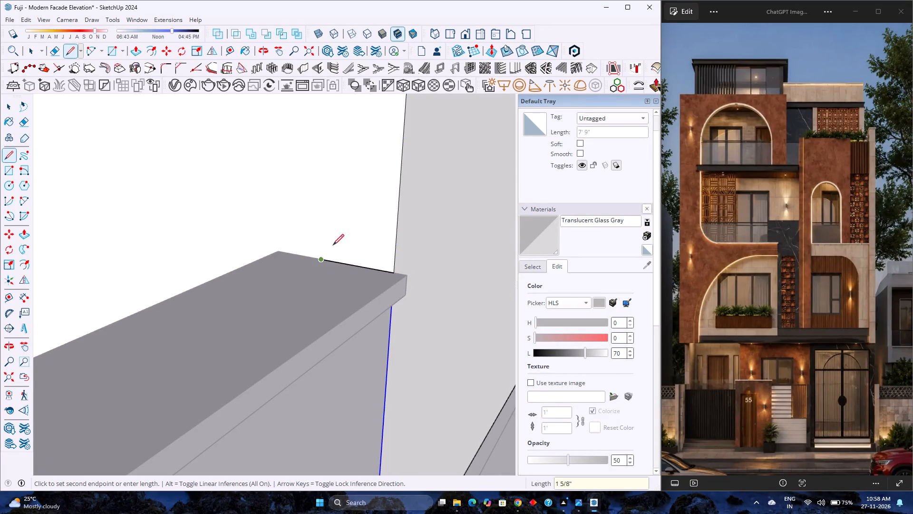
Draw a 4' 9" vertical line from the short line's end up to the roof slab's underside, closing off a narrow corner strip.
scroll(332, 232, "down", 20)
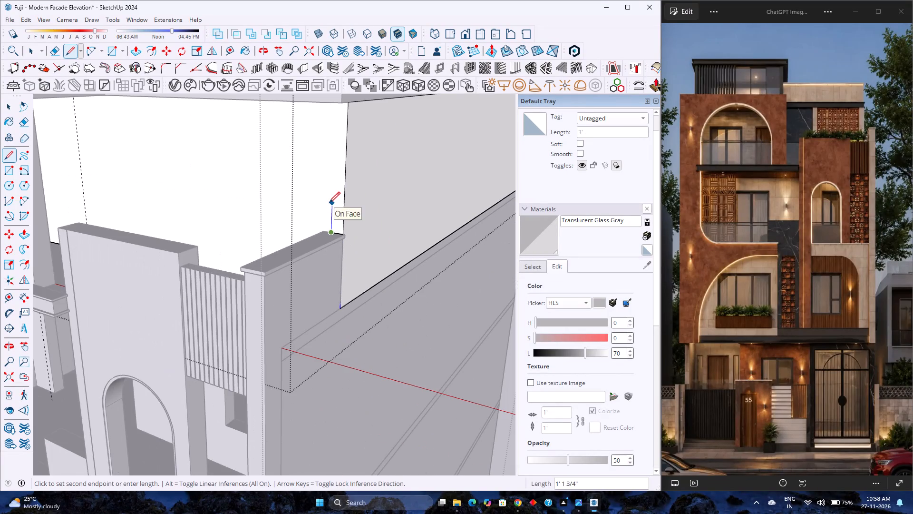
middle_click_drag(330, 151, 358, 265, "shift")
scroll(358, 262, "up", 5)
middle_click_drag(355, 257, 373, 201)
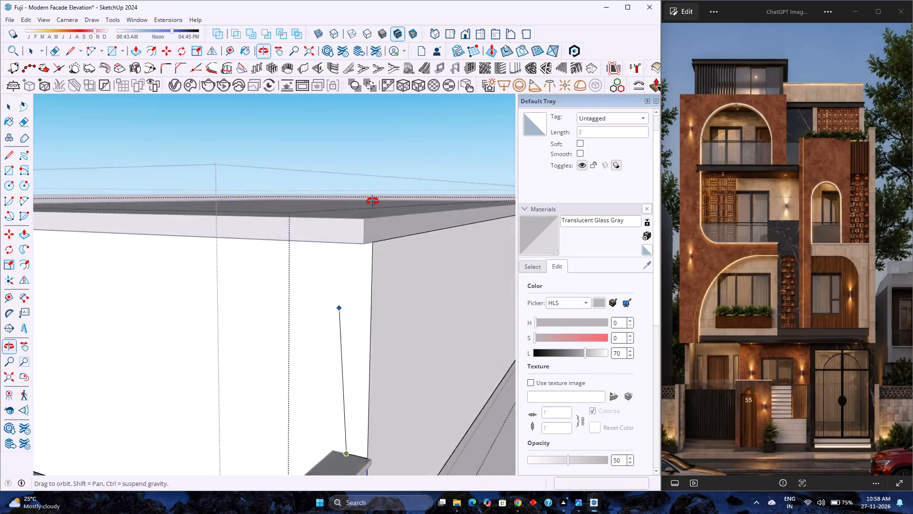
middle_click_drag(373, 201, 380, 191)
key("Up")
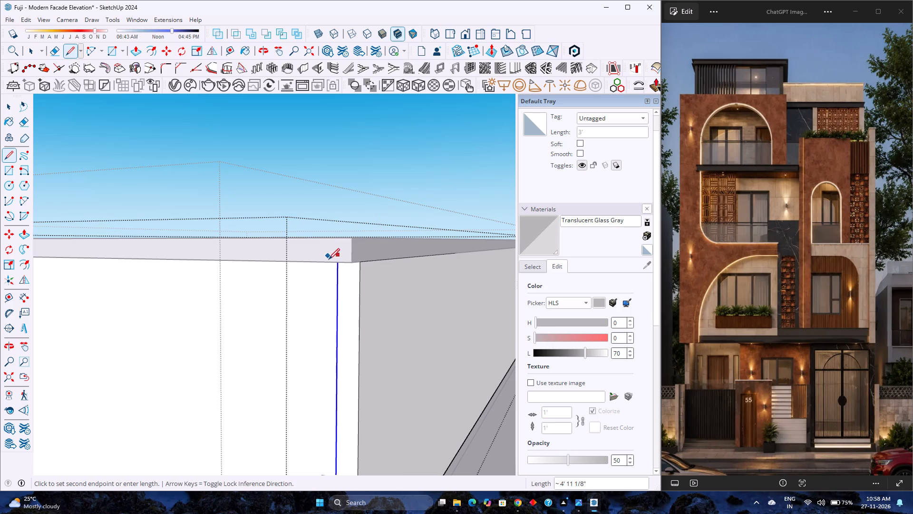
left_click(361, 261)
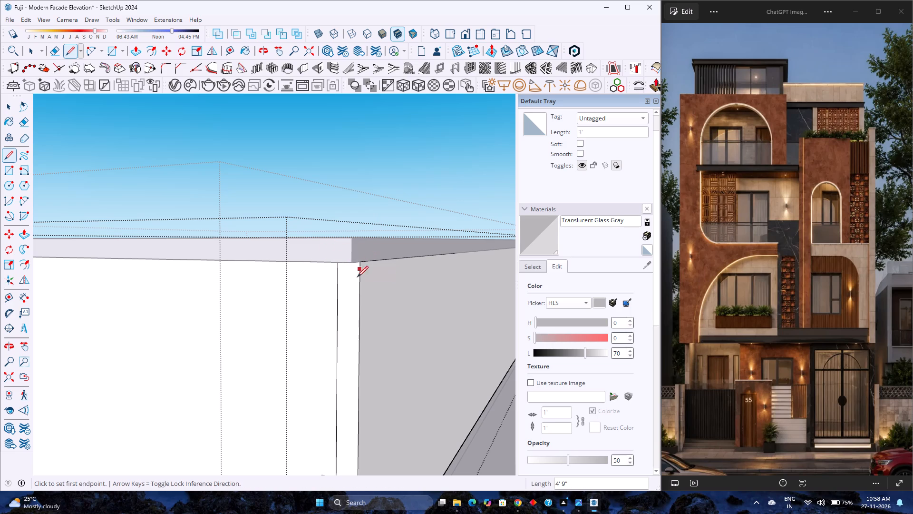
Extrude the narrow corner strip of the top storey wall by 2".
key("p")
left_click(344, 286)
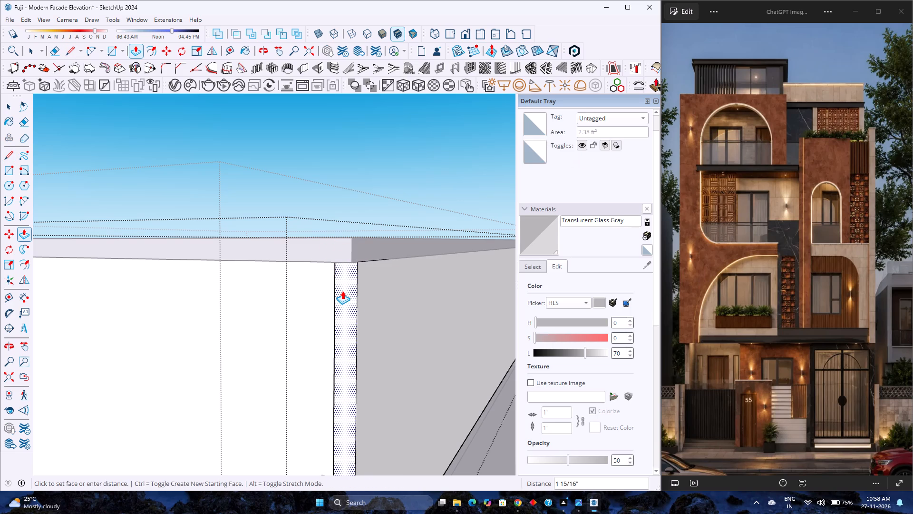
key("2")
key("Return")
scroll(345, 292, "down", 10)
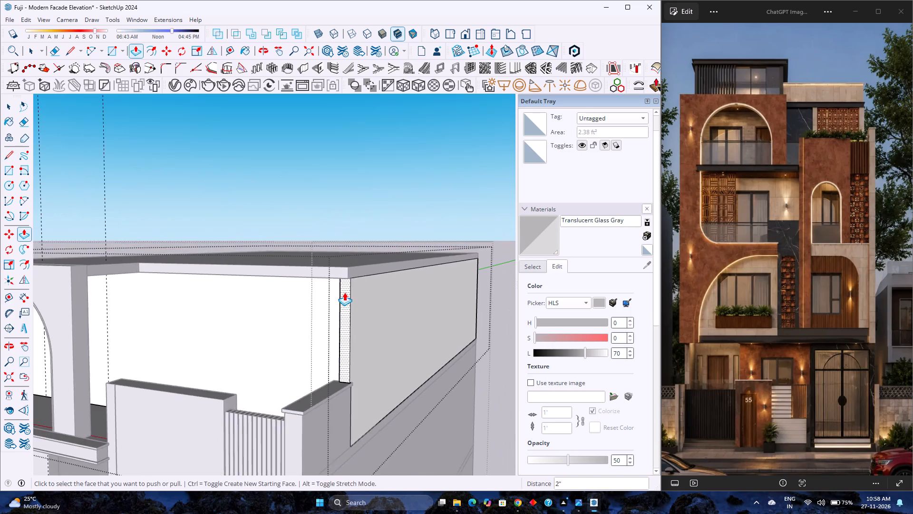
From the front view, place a vertical guide 7' to the left of the corner strip's inner edge on the top storey wall.
scroll(344, 292, "down", 2)
middle_click_drag(323, 305, 451, 246, "shift")
scroll(385, 287, "up", 1)
middle_click_drag(385, 287, 487, 280)
scroll(422, 292, "up", 2)
middle_click_drag(420, 294, 373, 304, "shift")
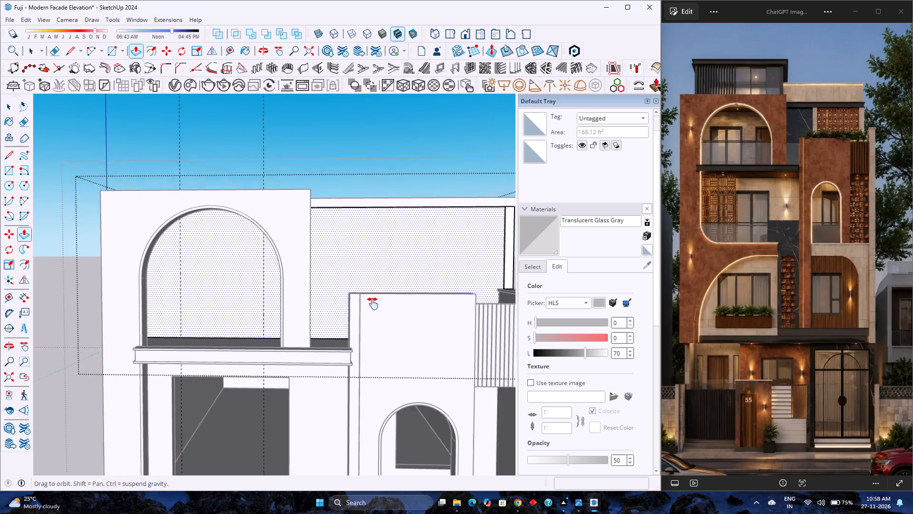
middle_click_drag(373, 304, 366, 304, "shift")
middle_click_drag(364, 304, 486, 311)
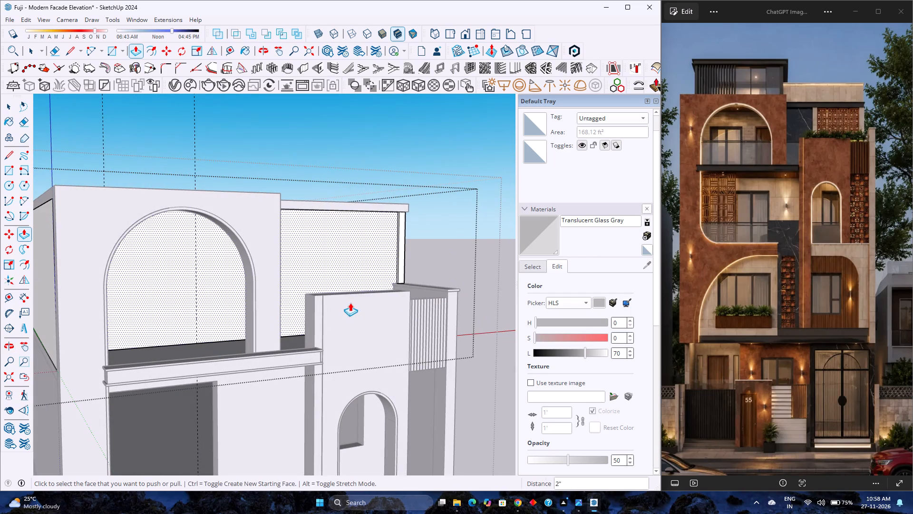
scroll(343, 303, "up", 3)
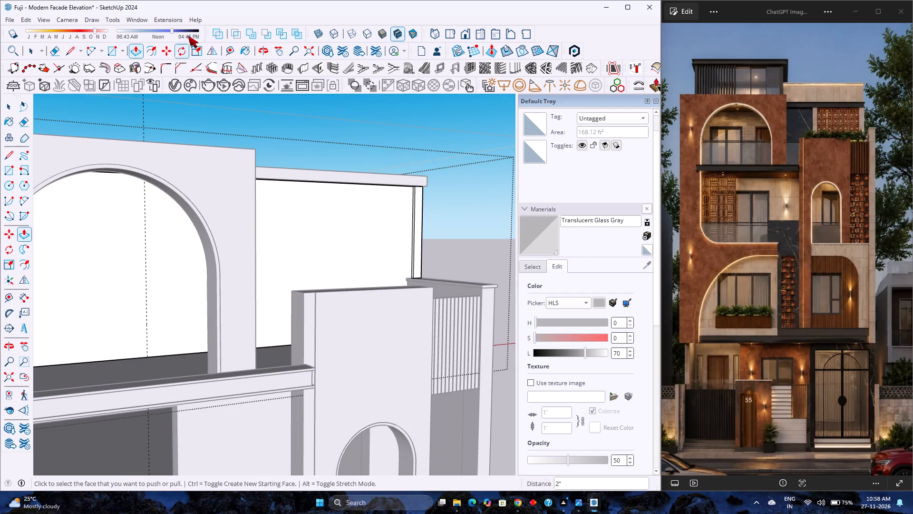
left_click(226, 53)
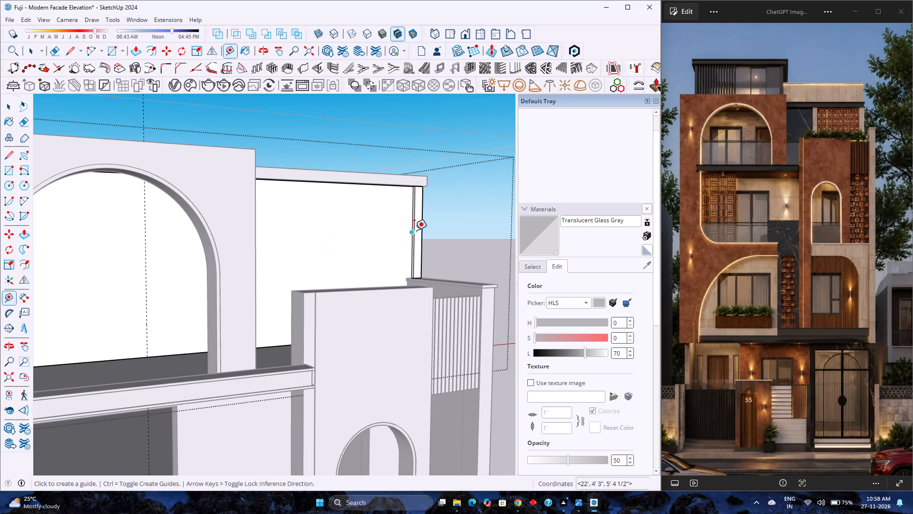
left_click(410, 229)
scroll(360, 240, "down", 3)
middle_click_drag(360, 240, 358, 242)
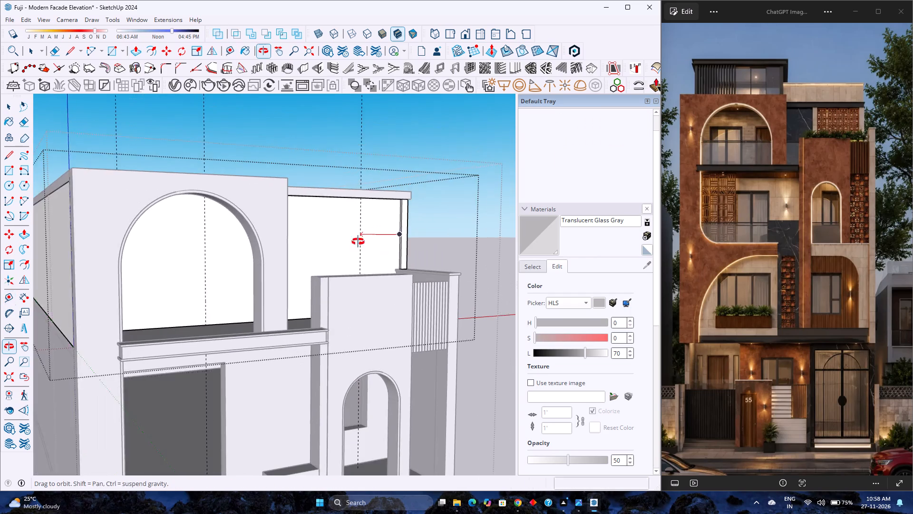
middle_click_drag(358, 242, 331, 243)
middle_click(331, 243)
middle_click_drag(325, 243, 256, 237)
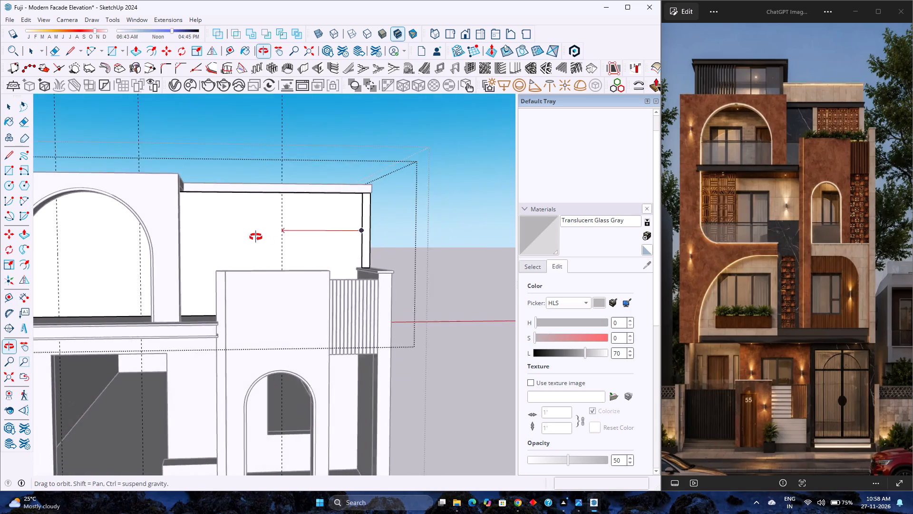
middle_click_drag(256, 237, 253, 237)
left_click(470, 32)
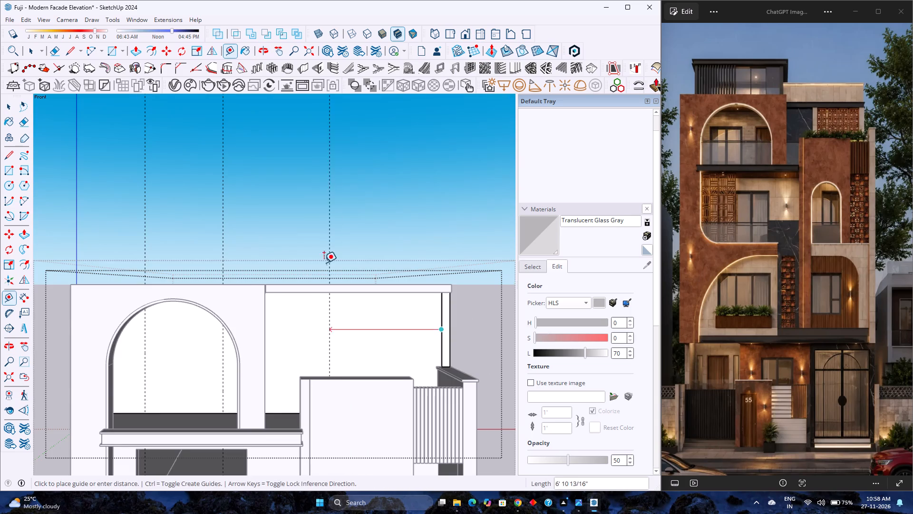
left_click(13, 382)
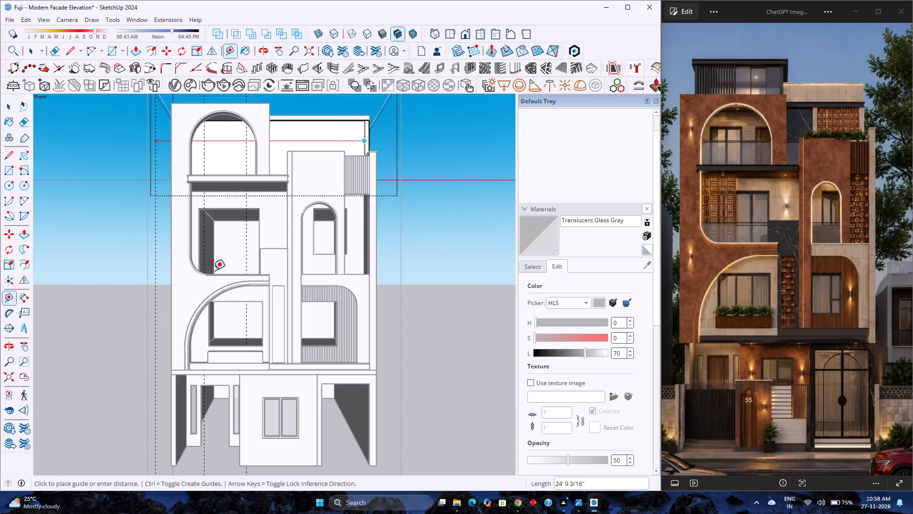
key("Right")
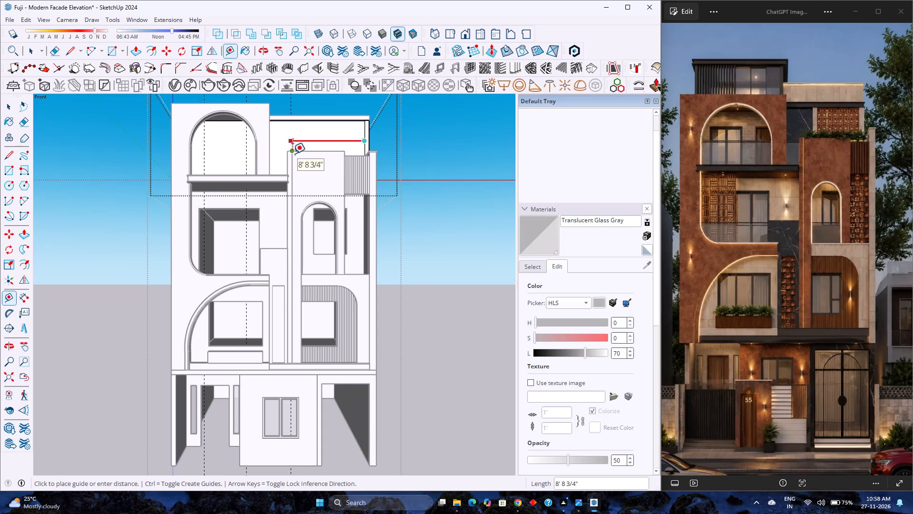
type("7'")
key("Return")
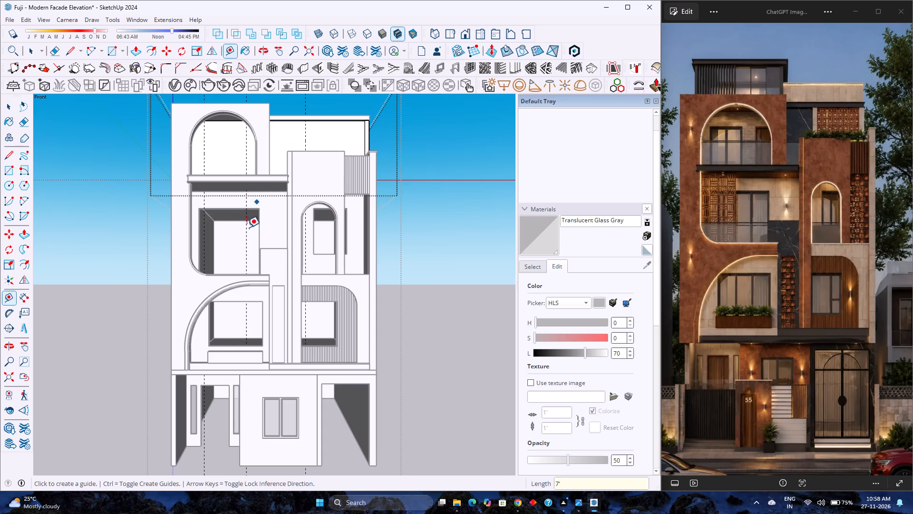
Place another vertical guide about 6" to the left of the 7' guide on the top storey wall.
scroll(305, 144, "up", 3)
scroll(305, 144, "down", 3)
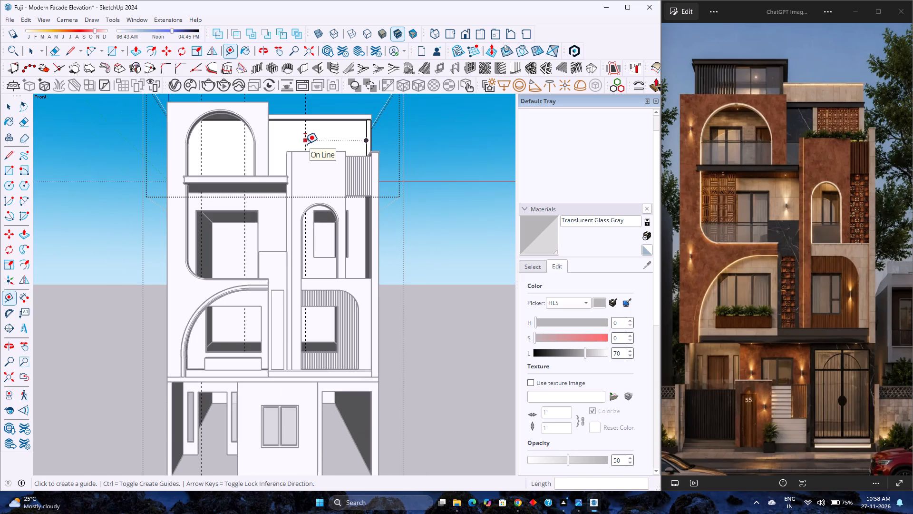
left_click(307, 138)
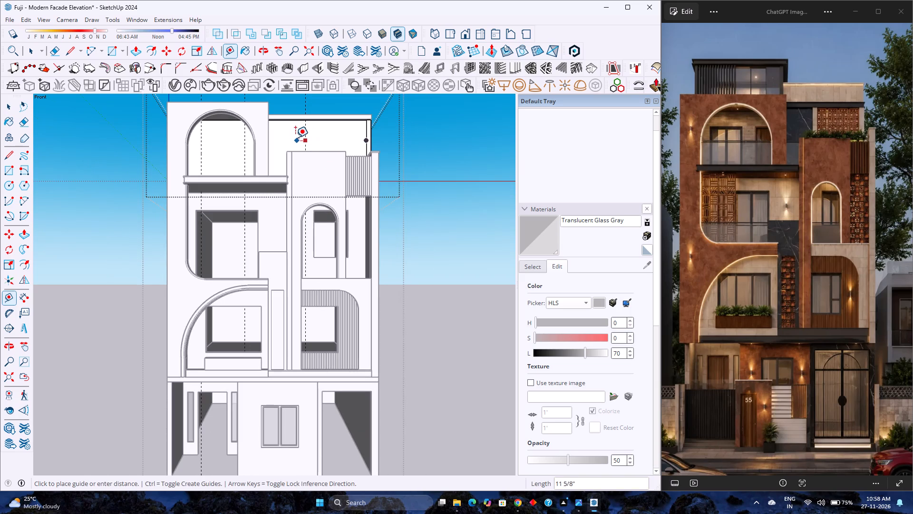
key("Escape")
left_click(306, 131)
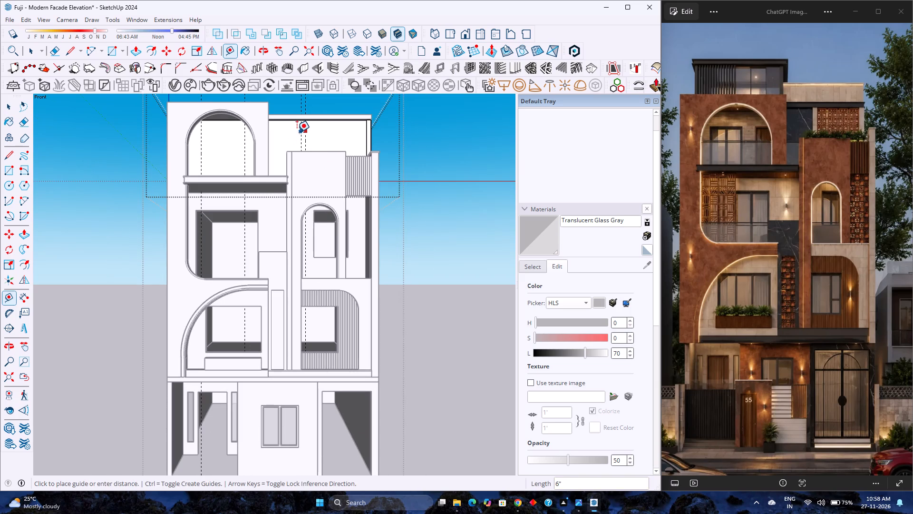
left_click(296, 132)
Draw a 6" by 7' 9" rectangle between the two close guides, from the roof slab's underside to the top storey floor.
scroll(323, 136, "up", 3)
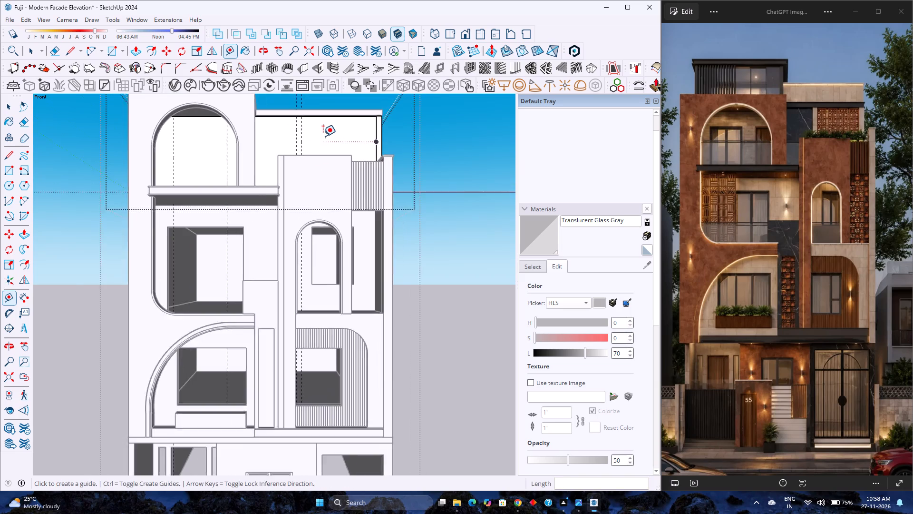
middle_click_drag(325, 138, 321, 214)
scroll(322, 274, "down", 2)
middle_click_drag(322, 277, 332, 234, "shift")
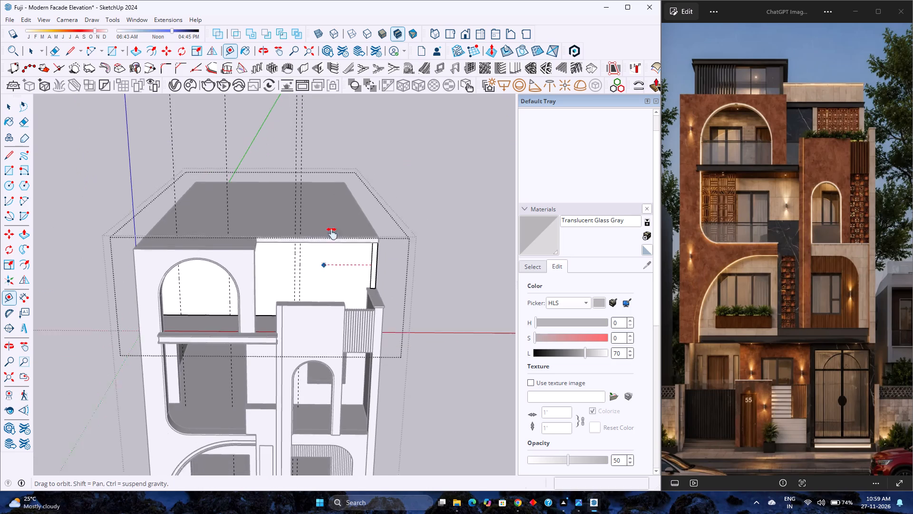
middle_click_drag(332, 234, 337, 223, "shift")
middle_click_drag(333, 231, 330, 305)
scroll(325, 319, "up", 1)
scroll(328, 360, "up", 9)
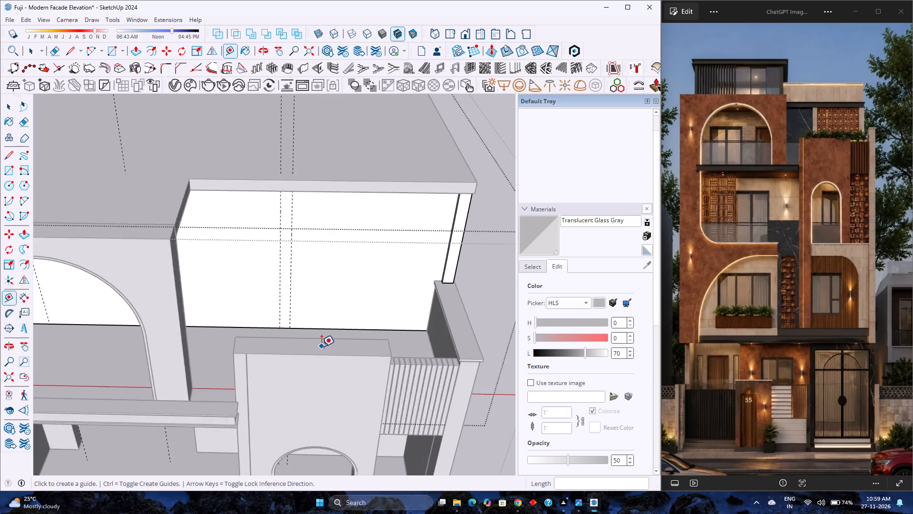
scroll(321, 346, "up", 1)
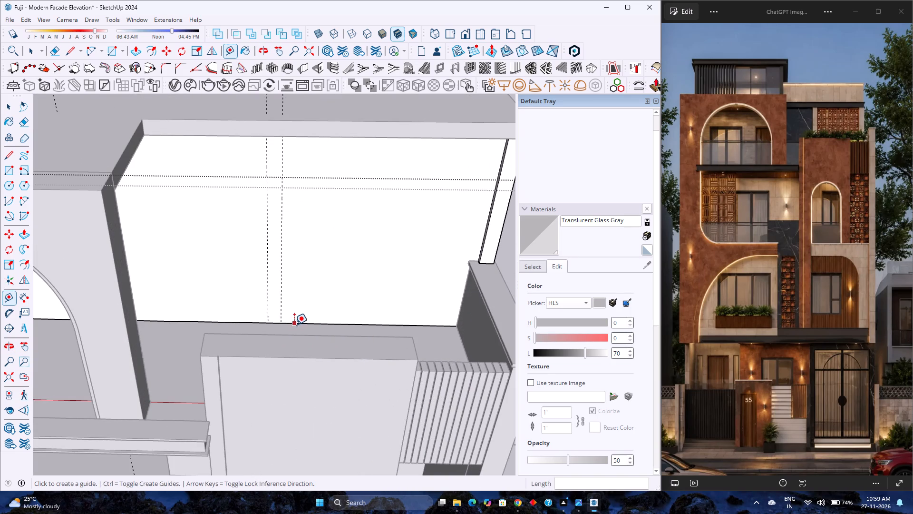
middle_click_drag(292, 268, 341, 202)
scroll(329, 208, "up", 2)
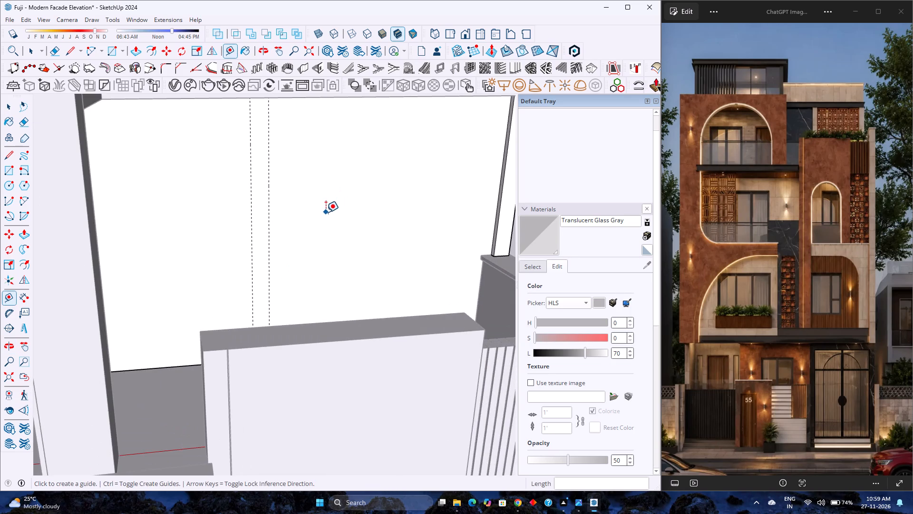
scroll(326, 212, "down", 8)
scroll(299, 165, "up", 9)
middle_click_drag(297, 169, 299, 166)
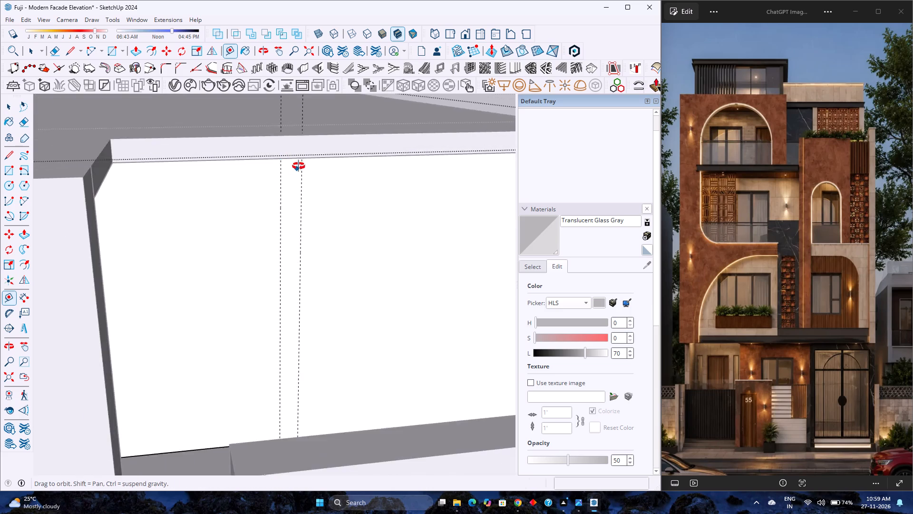
middle_click_drag(299, 166, 341, 99)
key("r")
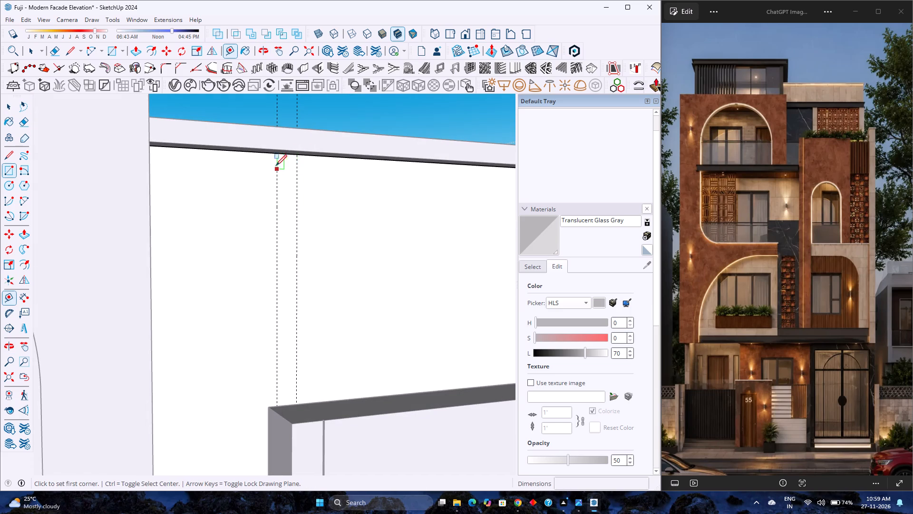
scroll(275, 162, "up", 9)
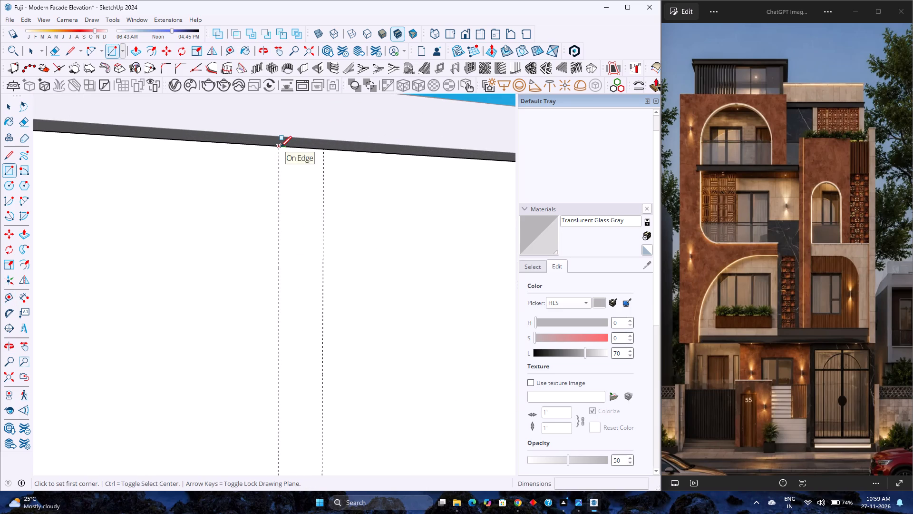
left_click(281, 147)
scroll(287, 195, "down", 14)
middle_click_drag(288, 201, 289, 254)
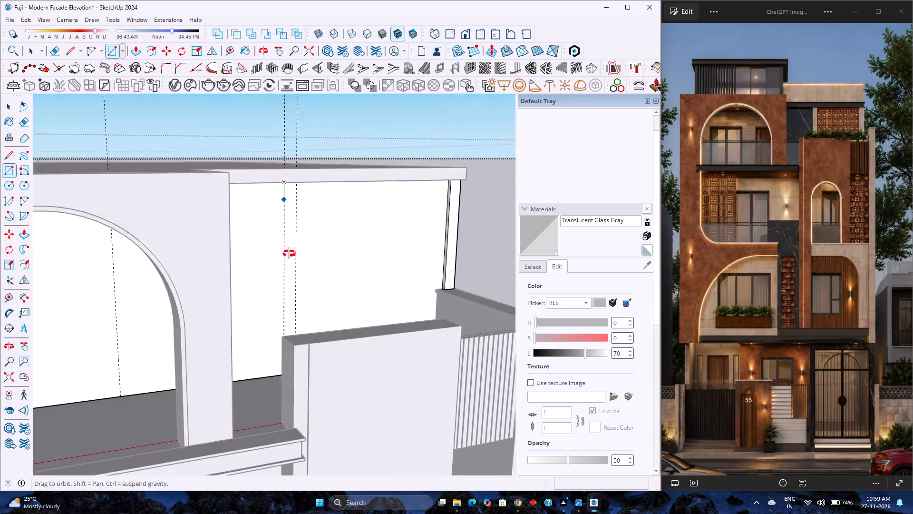
middle_click_drag(289, 254, 263, 390)
scroll(286, 339, "up", 9)
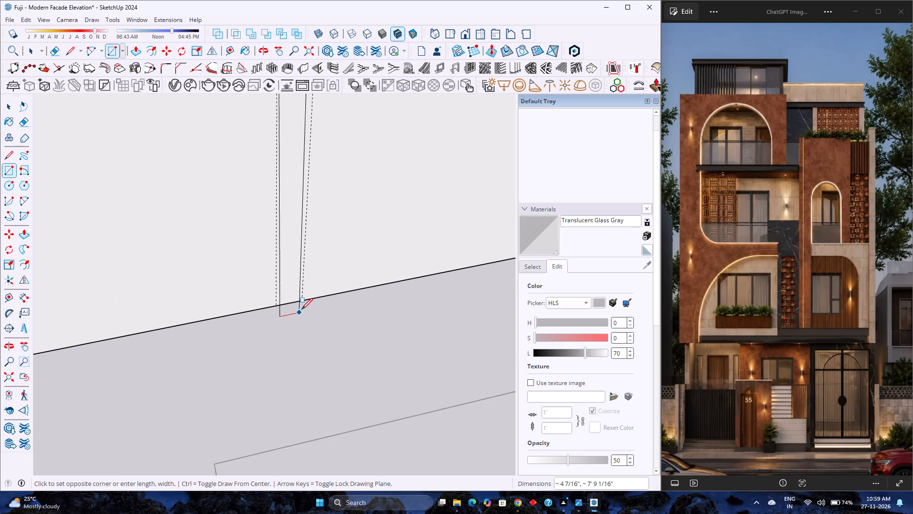
left_click(303, 298)
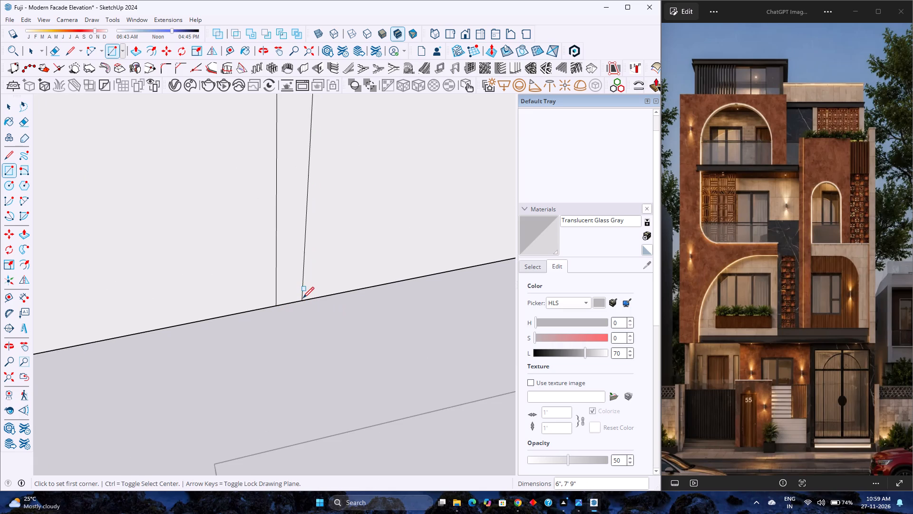
Extrude the 6" wide vertical strip on the top storey wall by 2".
key("p")
left_click(295, 281)
key("2")
key("Return")
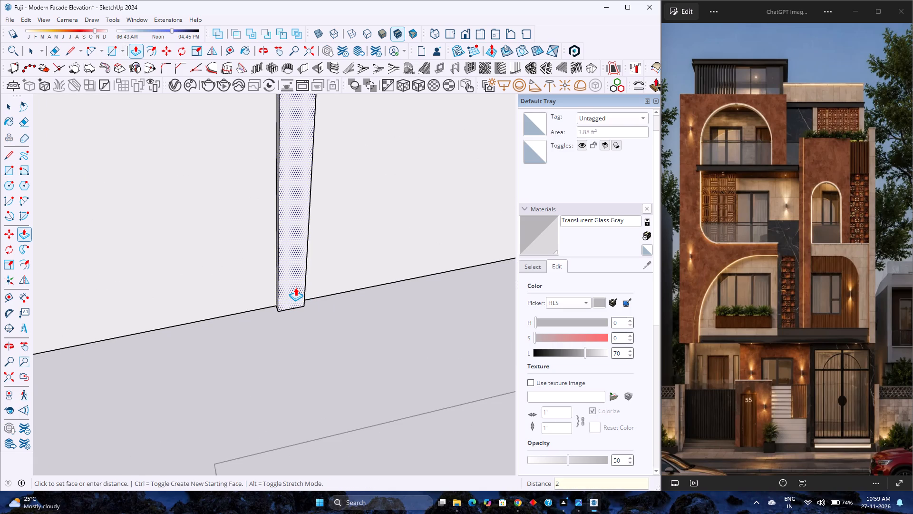
Examine the top storey's back wall, its raised strips and the arched opening from several angles.
scroll(295, 287, "down", 13)
middle_click_drag(277, 285, 284, 306, "shift")
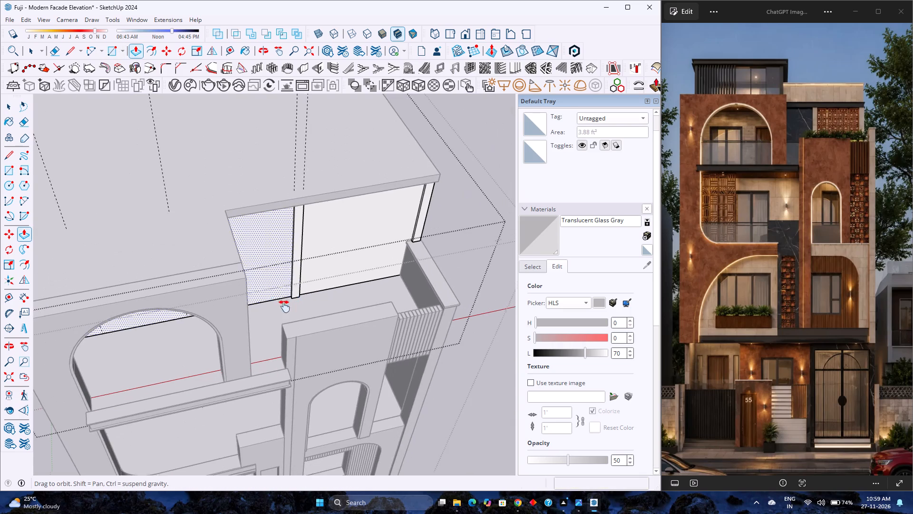
middle_click_drag(284, 306, 284, 313, "shift")
middle_click_drag(256, 318, 273, 209)
scroll(275, 210, "down", 3)
scroll(272, 262, "down", 1, "shift")
middle_click_drag(272, 262, 355, 240, "shift")
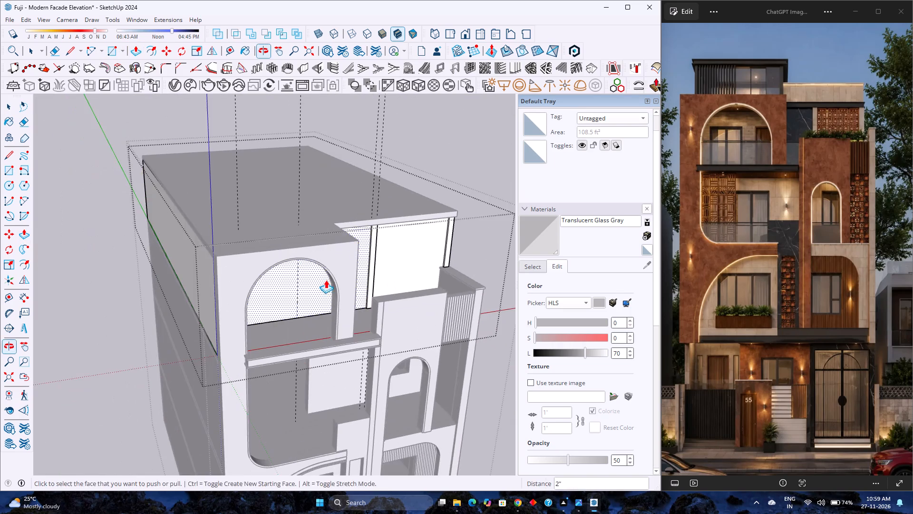
middle_click_drag(316, 285, 253, 225)
middle_click(253, 224)
scroll(263, 249, "up", 8)
middle_click_drag(259, 248, 344, 263, "shift")
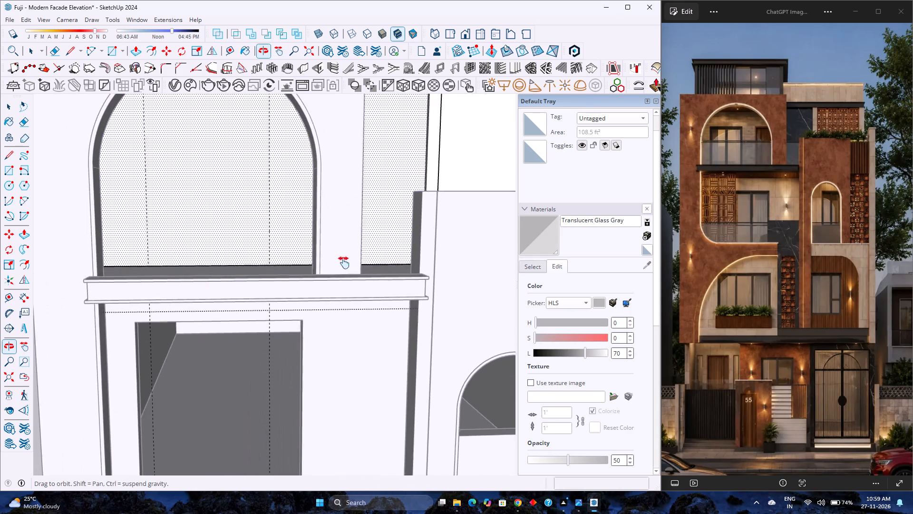
middle_click_drag(344, 263, 344, 283, "shift")
scroll(317, 268, "down", 8)
middle_click_drag(346, 244, 228, 313)
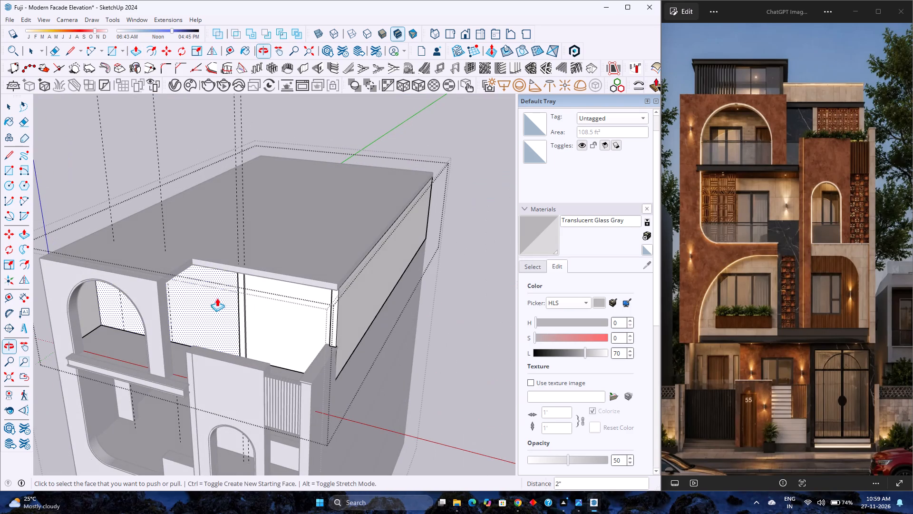
scroll(194, 290, "down", 4)
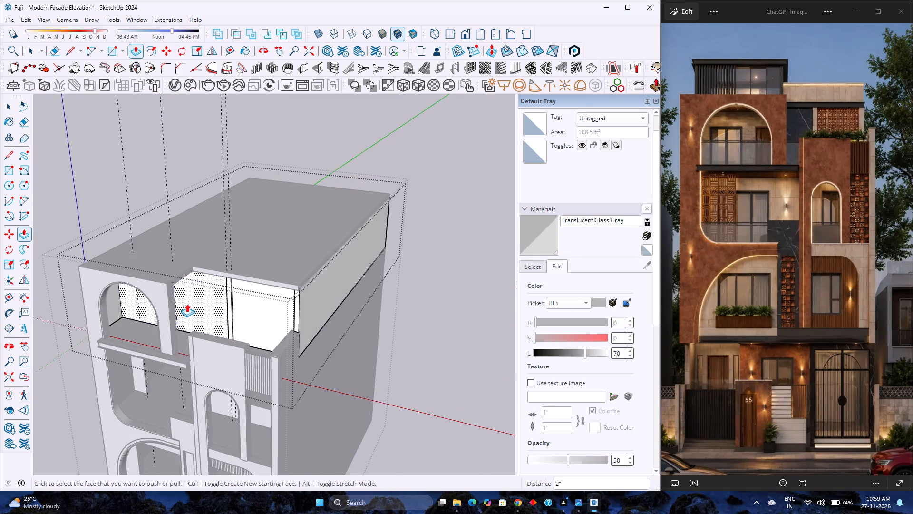
middle_click_drag(189, 303, 291, 209)
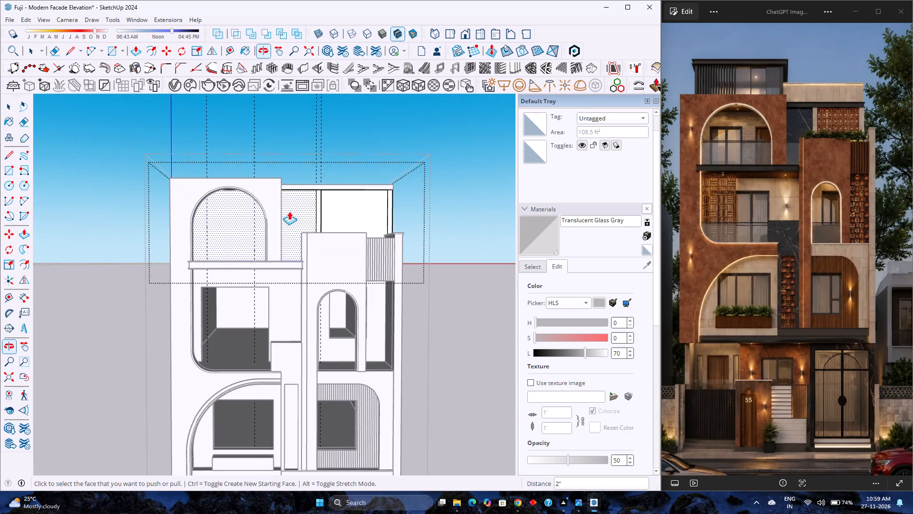
Place a horizontal guide 6'6" above the wall's base edge on the top storey's back wall.
scroll(236, 230, "up", 6)
middle_click_drag(242, 181, 251, 97)
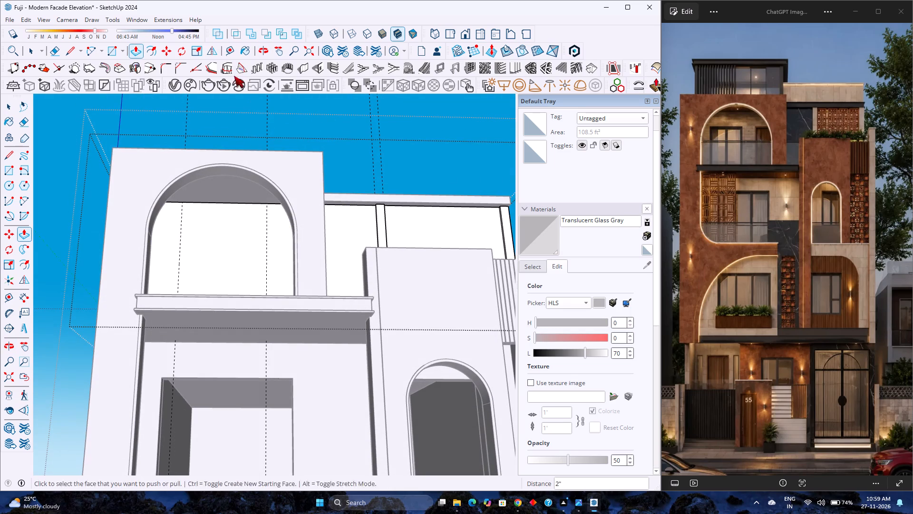
scroll(234, 87, "down", 4)
middle_click_drag(248, 109, 249, 214)
left_click(228, 54)
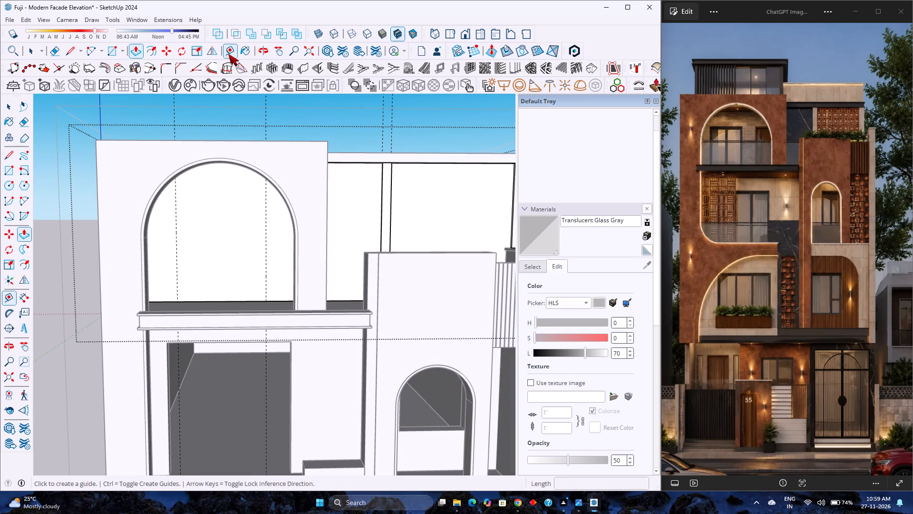
left_click(227, 302)
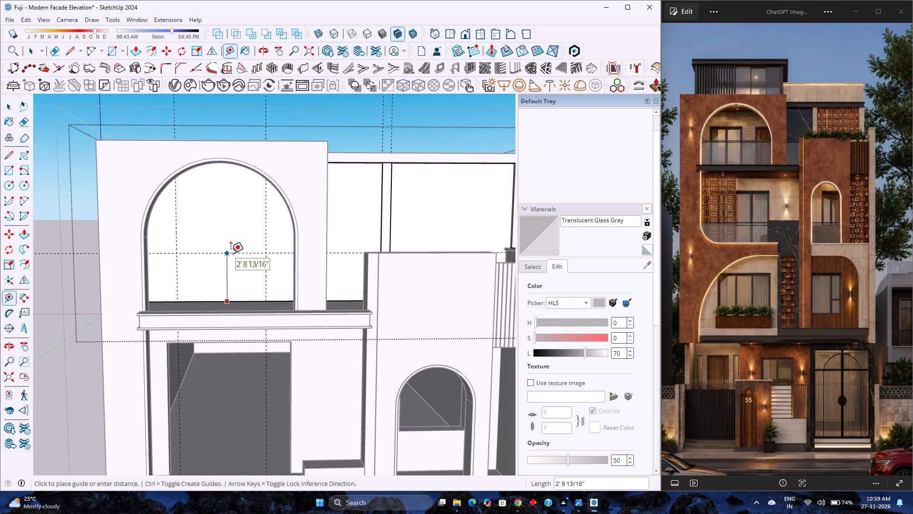
type("6'6")
key("Return")
Draw a 5' by 6' 6" door rectangle between the guides behind the arch, from the horizontal guide to the floor.
scroll(231, 253, "down", 2)
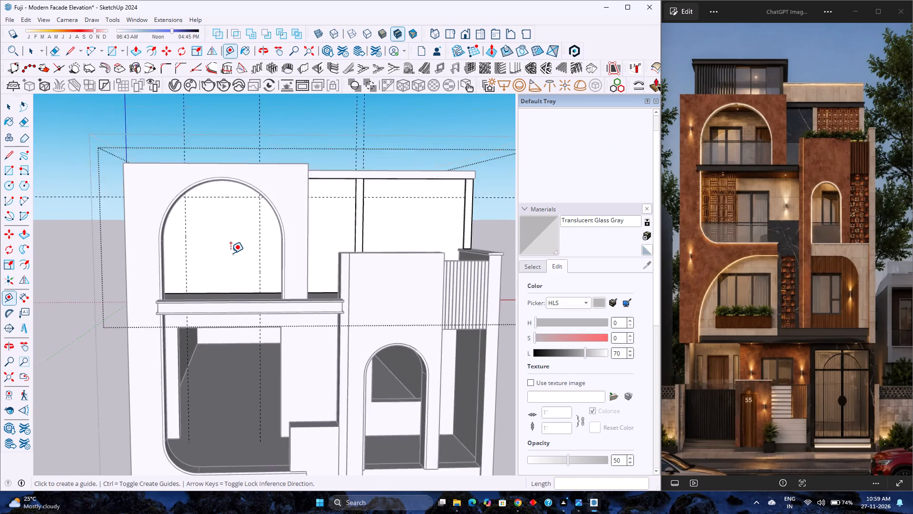
scroll(231, 253, "down", 1)
middle_click_drag(234, 287, 271, 249, "shift")
scroll(267, 253, "up", 4)
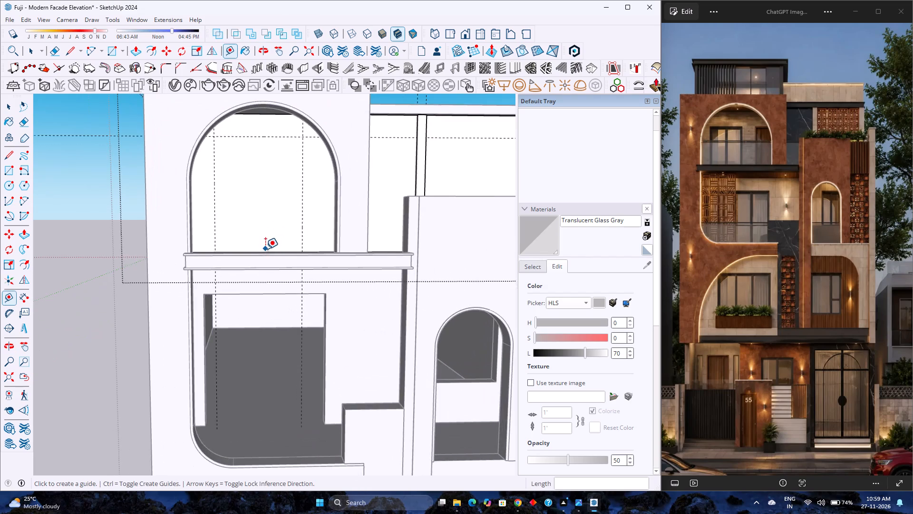
scroll(265, 249, "up", 1)
scroll(265, 249, "down", 3)
middle_click_drag(265, 249, 228, 248)
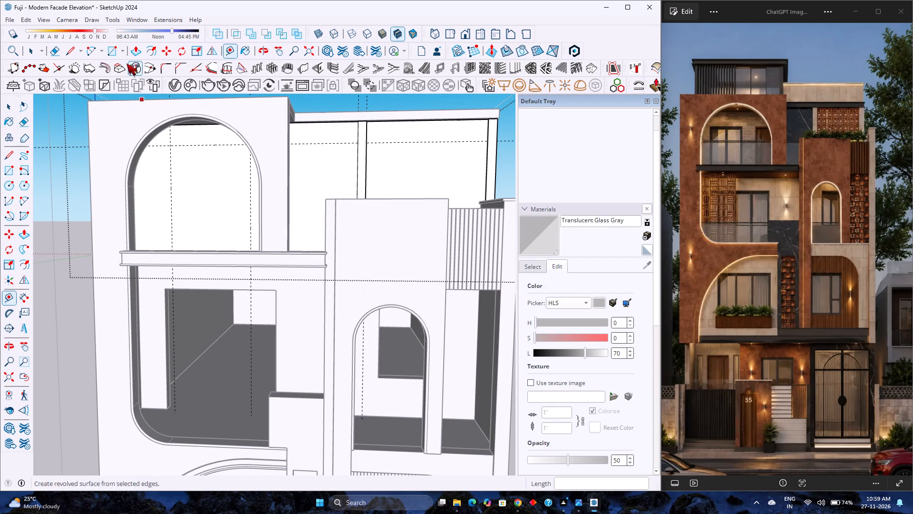
left_click(112, 54)
left_click(171, 146)
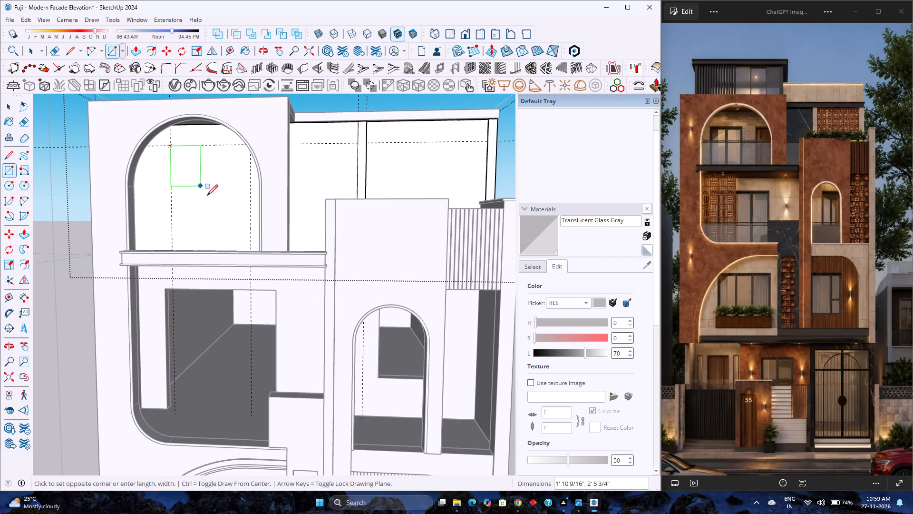
scroll(207, 196, "up", 3)
middle_click_drag(208, 197, 247, 240)
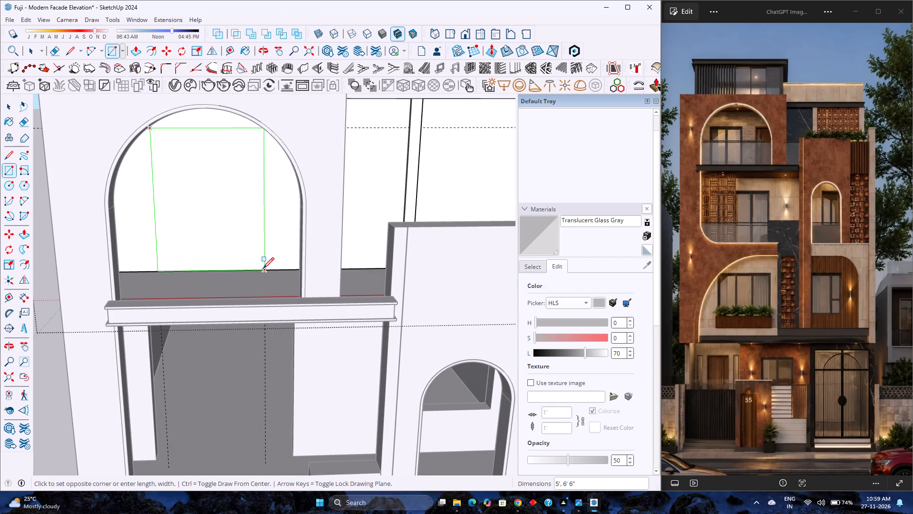
left_click(263, 268)
Push the door rectangle 9" through the top storey's back wall to cut the opening.
key("p")
left_click(241, 242)
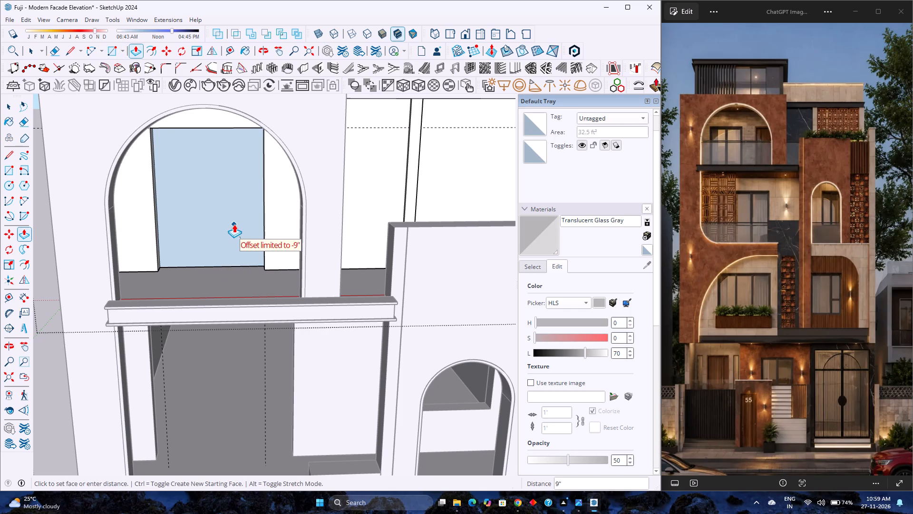
key("9")
key("Return")
scroll(234, 224, "down", 4)
Exit editing of the top storey group.
key("space")
scroll(251, 230, "down", 2)
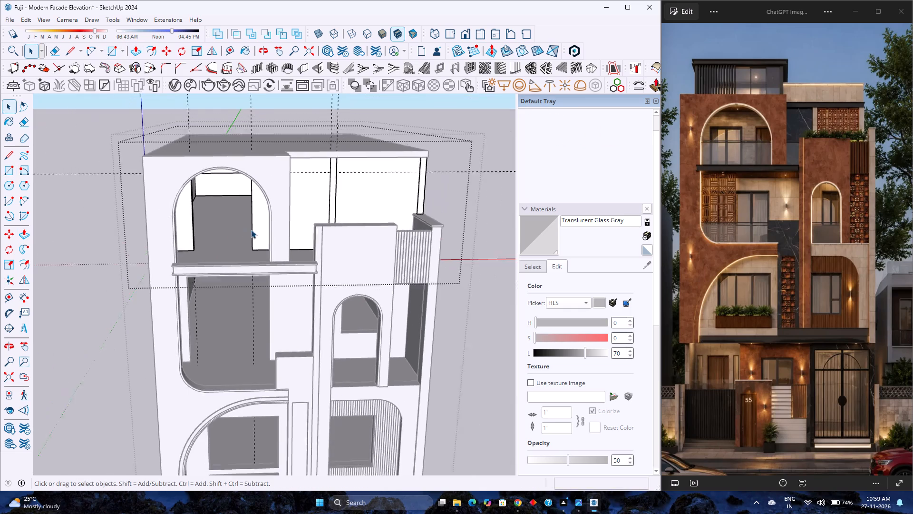
scroll(251, 230, "down", 1)
middle_click_drag(252, 230, 235, 174)
scroll(390, 260, "down", 2)
left_click(423, 267)
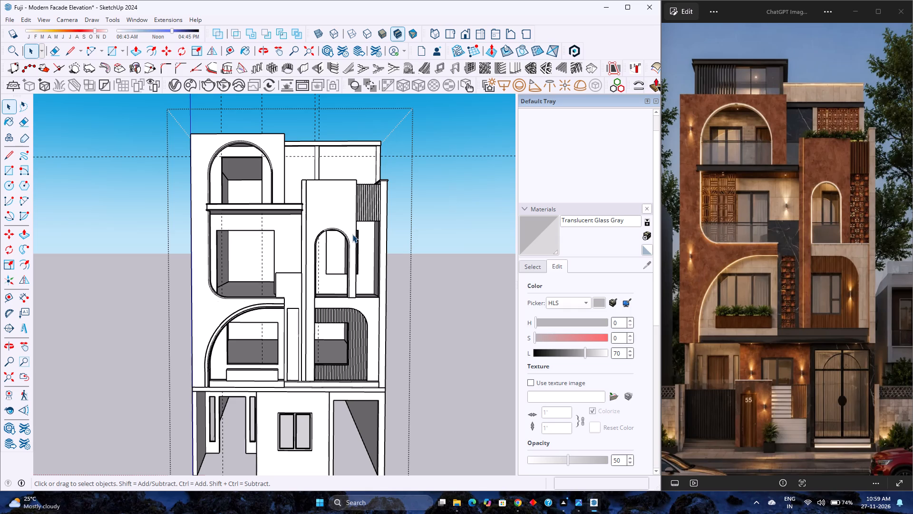
Examine the whole front facade and the top storey's wall strips and door opening against the reference image.
scroll(353, 208, "down", 4)
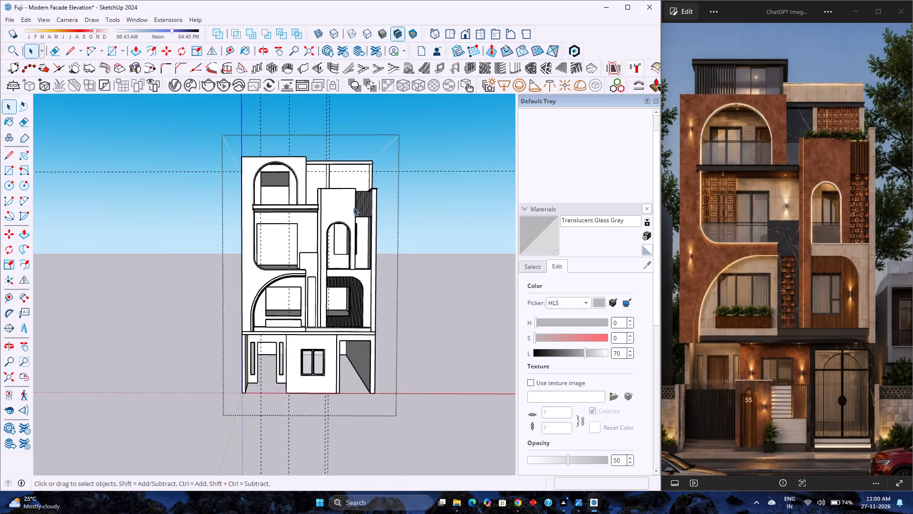
scroll(353, 207, "up", 5)
scroll(320, 178, "up", 3)
scroll(319, 177, "down", 5)
scroll(319, 177, "up", 5)
scroll(313, 170, "down", 6)
scroll(313, 169, "up", 1)
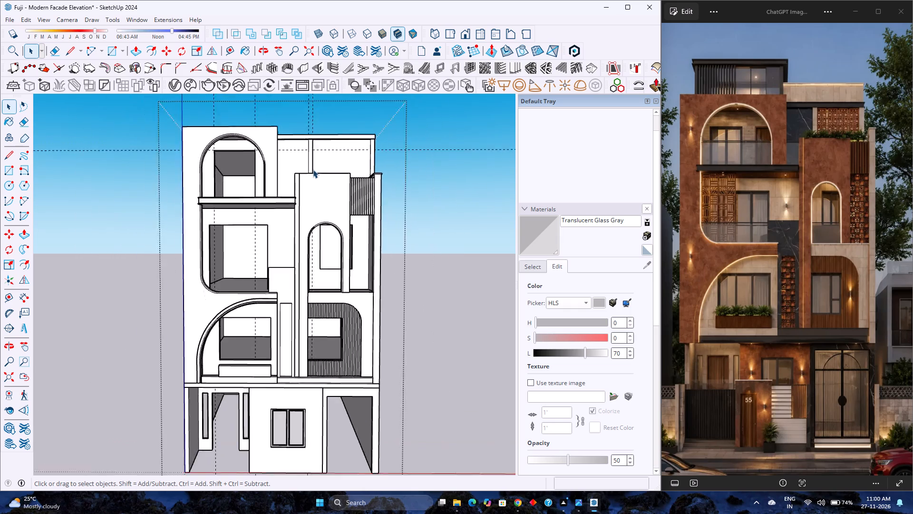
scroll(313, 169, "up", 4)
middle_click_drag(313, 171, 311, 216)
scroll(252, 202, "up", 5)
scroll(252, 202, "down", 3)
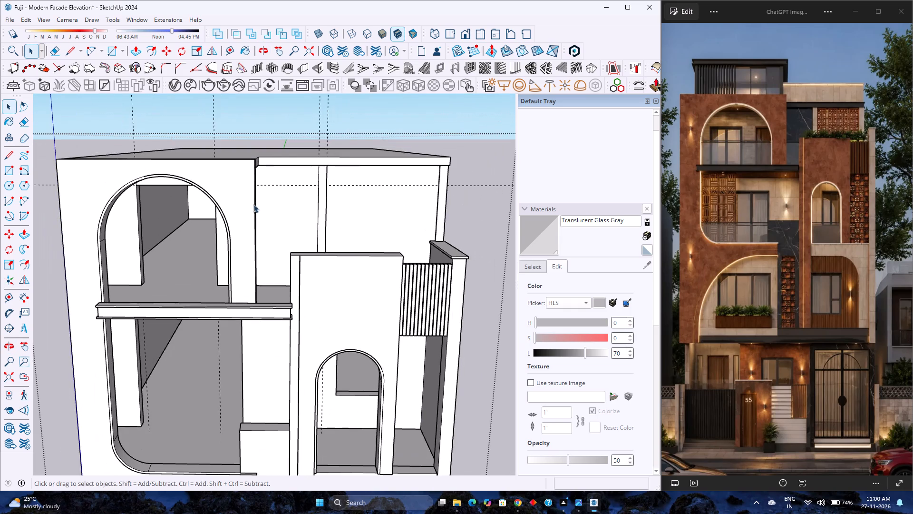
middle_click_drag(271, 227, 273, 200)
scroll(276, 200, "up", 5)
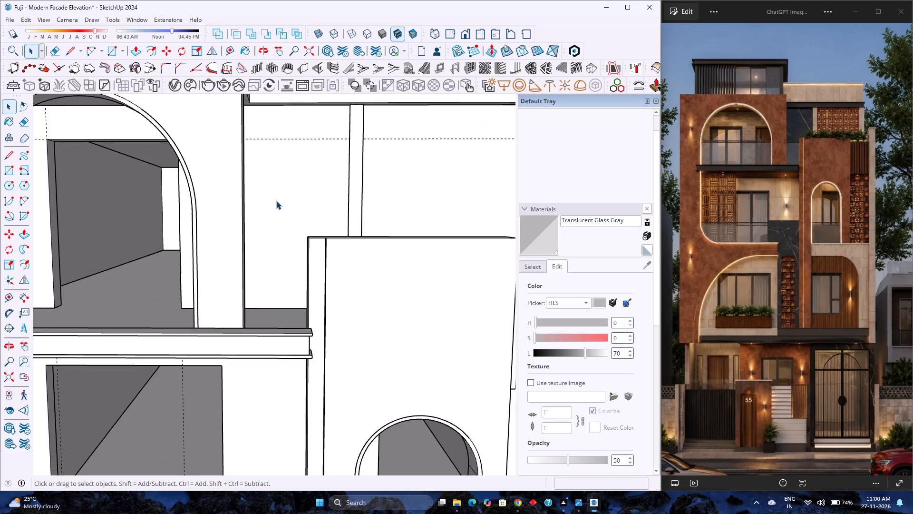
scroll(276, 201, "down", 19)
scroll(277, 201, "down", 4)
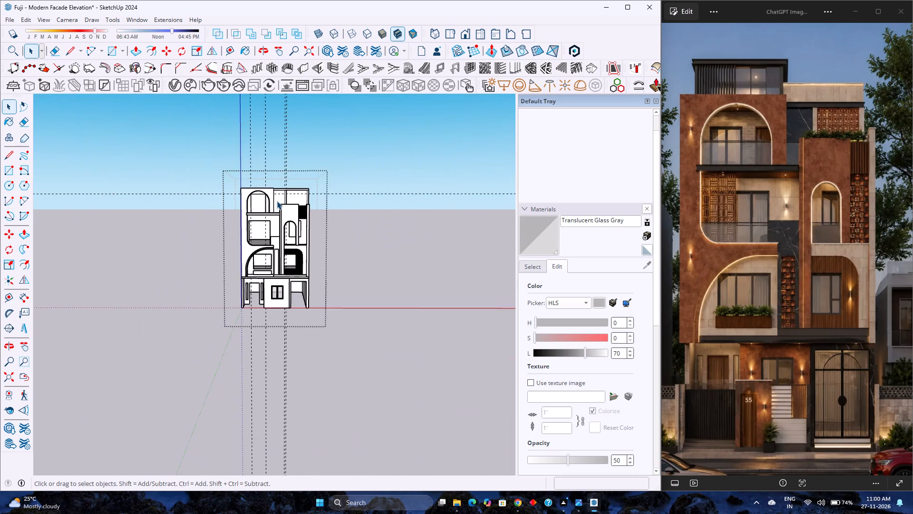
scroll(277, 201, "up", 4)
scroll(277, 201, "down", 3)
scroll(277, 201, "up", 15)
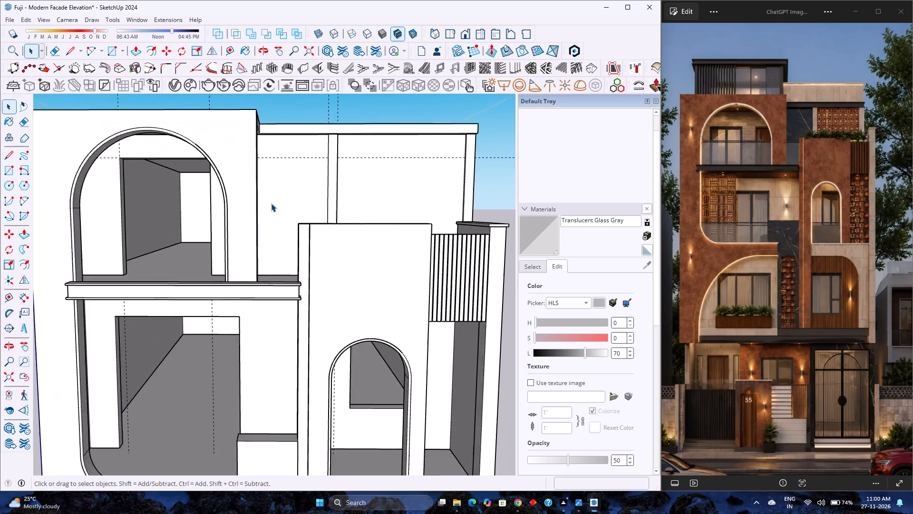
Open the top storey group and place a vertical guide on its back wall, 5' from the wall strip's edge towards the door opening.
scroll(271, 203, "up", 3)
middle_click_drag(263, 210, 392, 250)
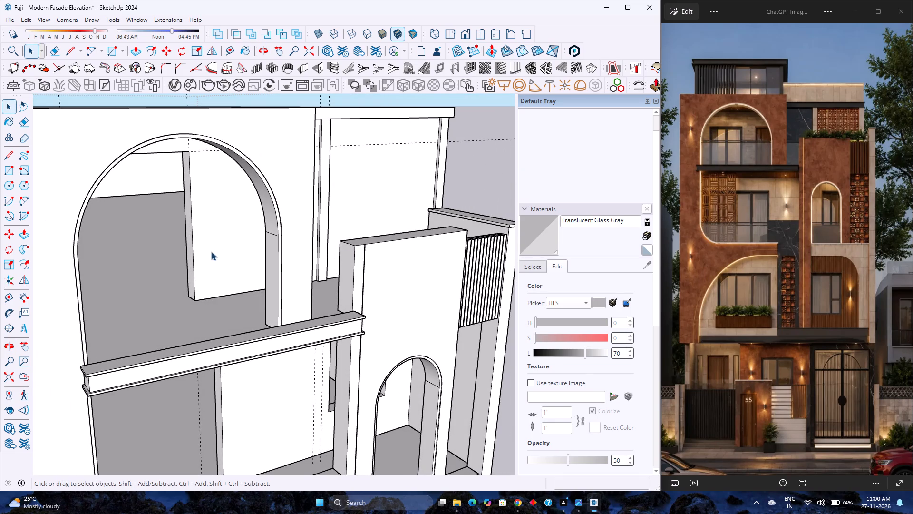
left_click(193, 247)
double_click(194, 244)
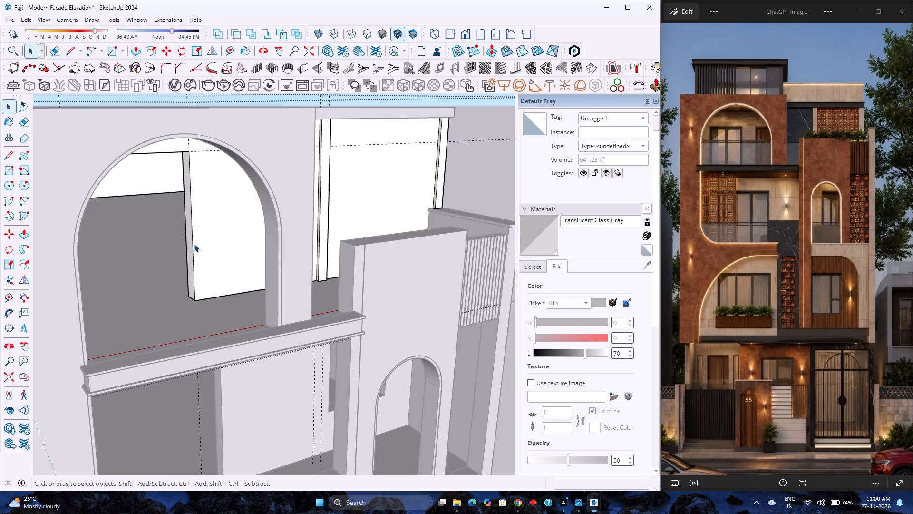
scroll(196, 241, "up", 4)
left_click(212, 235)
scroll(220, 233, "down", 2)
middle_click_drag(224, 235, 136, 245)
scroll(136, 245, "down", 1)
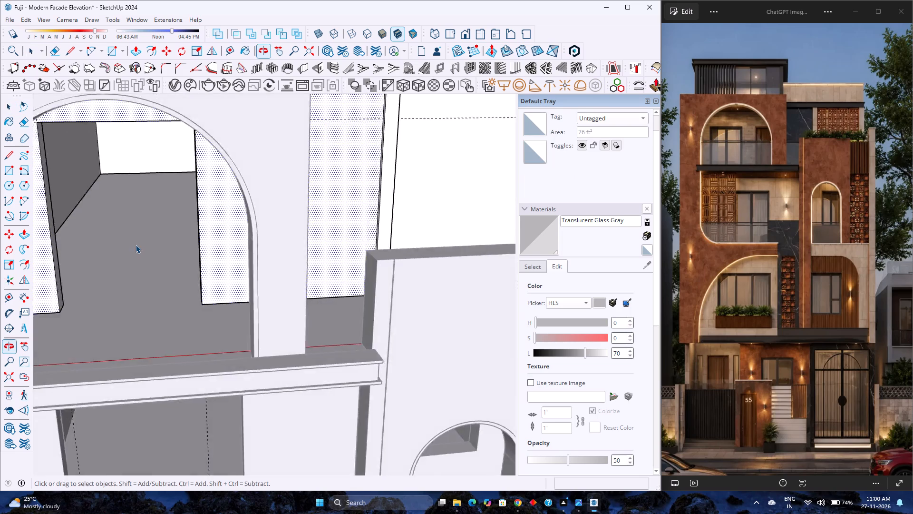
scroll(136, 245, "down", 7)
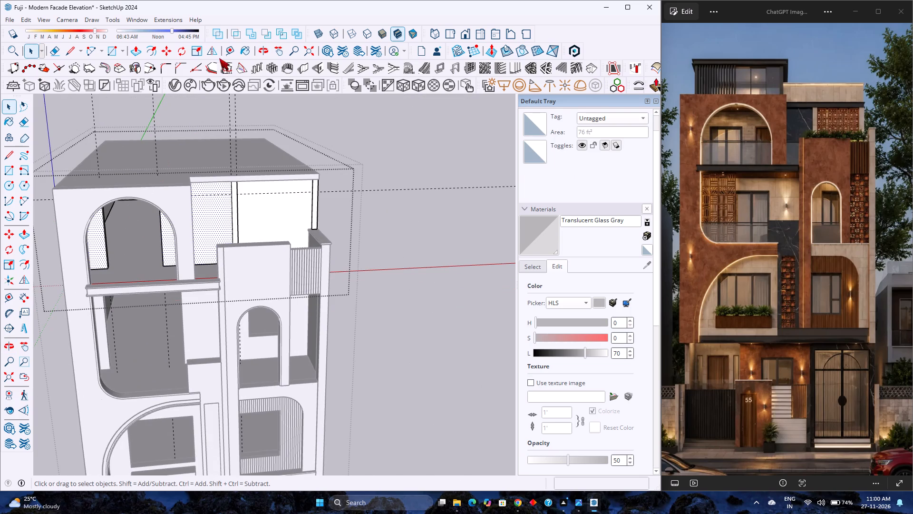
left_click(226, 52)
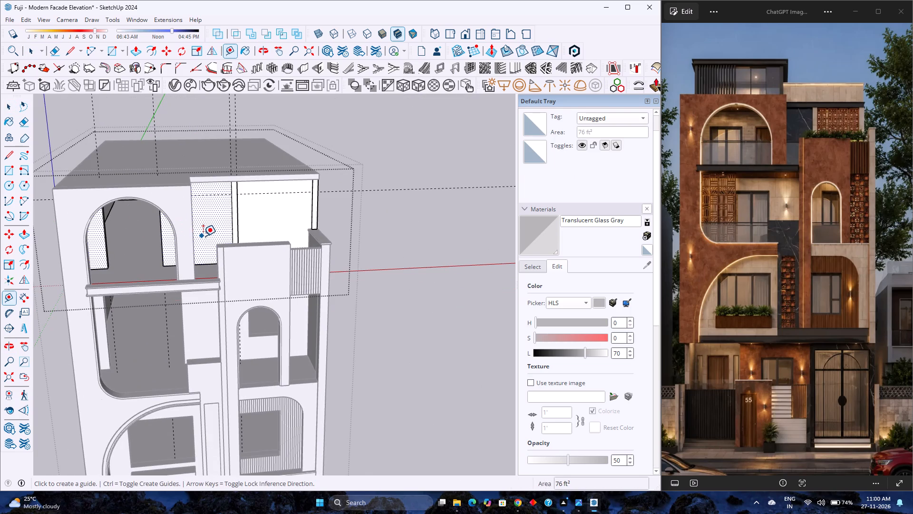
scroll(203, 236, "up", 9)
scroll(249, 219, "up", 3)
middle_click_drag(253, 220, 309, 247)
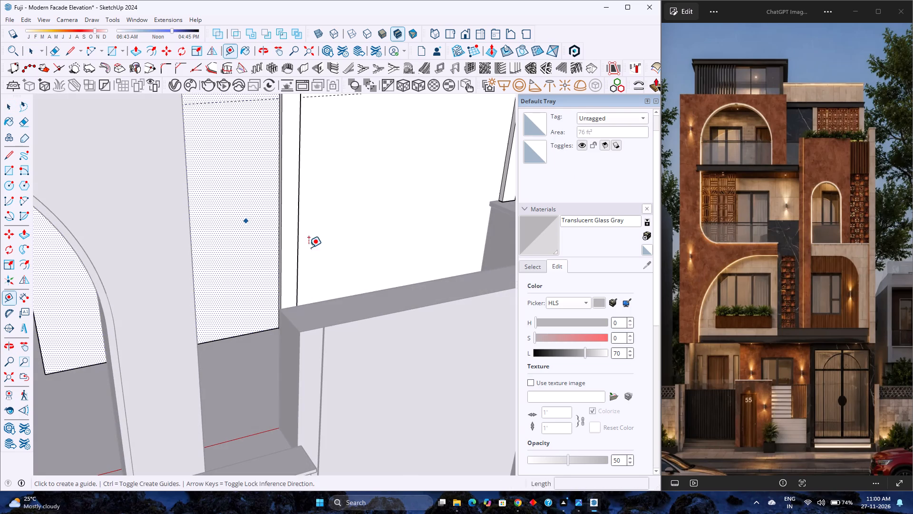
left_click(278, 206)
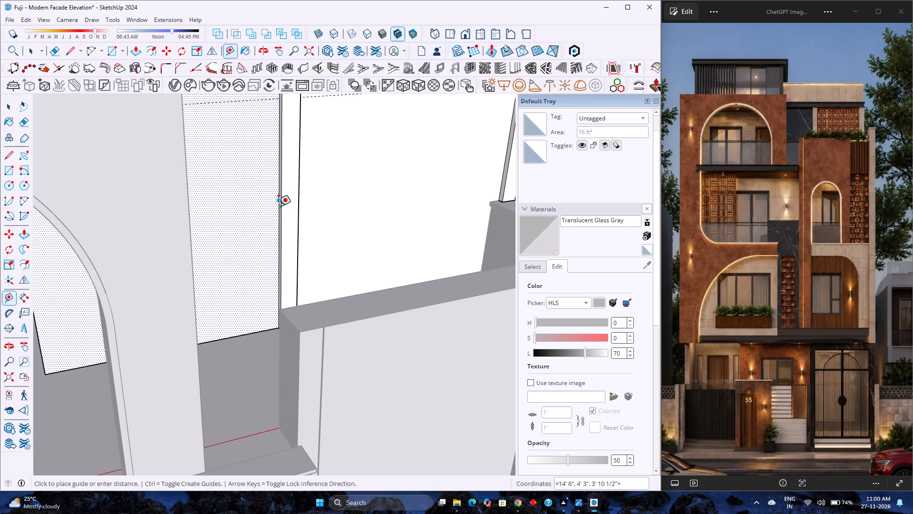
scroll(263, 208, "down", 9)
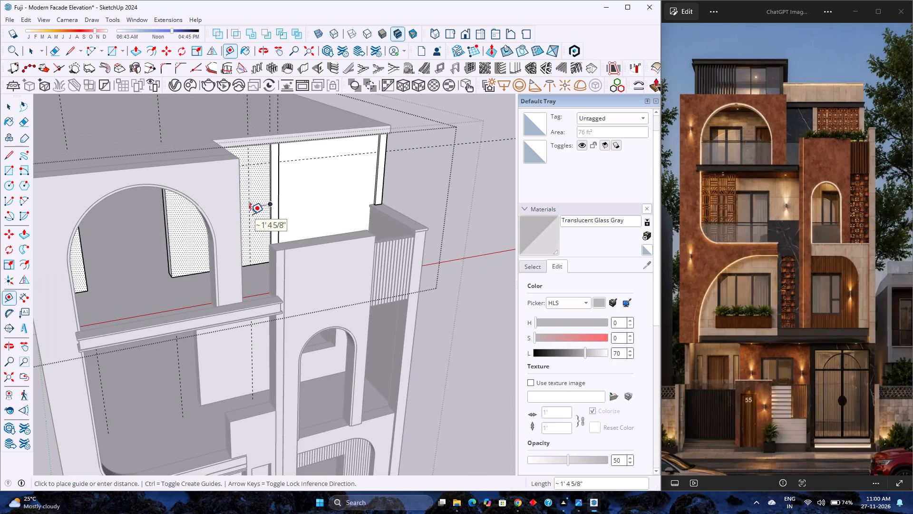
key("Right")
middle_click_drag(250, 214, 208, 166)
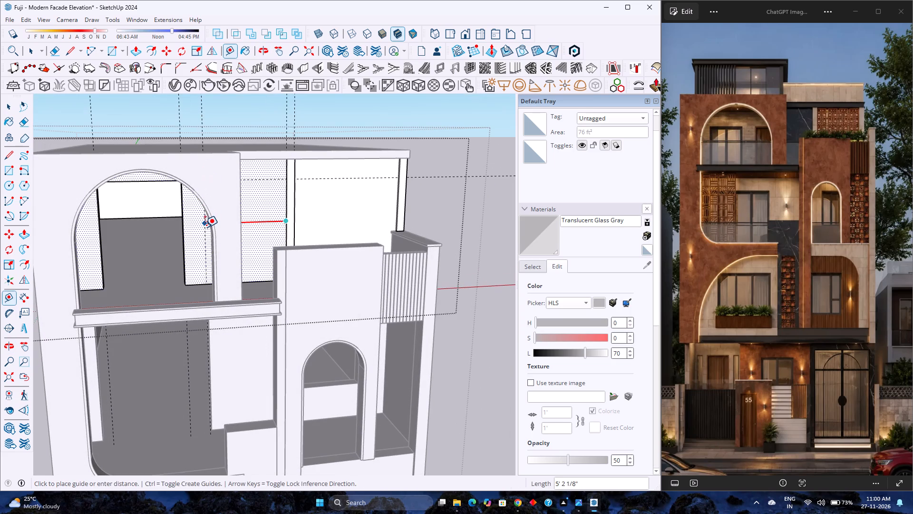
type("5'")
key("Return")
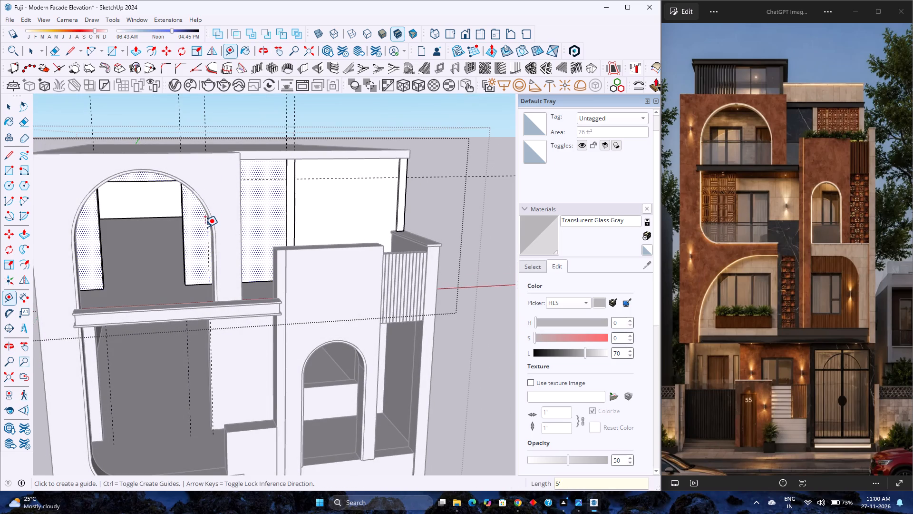
Draw a vertical line along the new guide from the floor to the ceiling, splitting the top storey's back wall face.
scroll(207, 230, "down", 3)
scroll(207, 233, "up", 7)
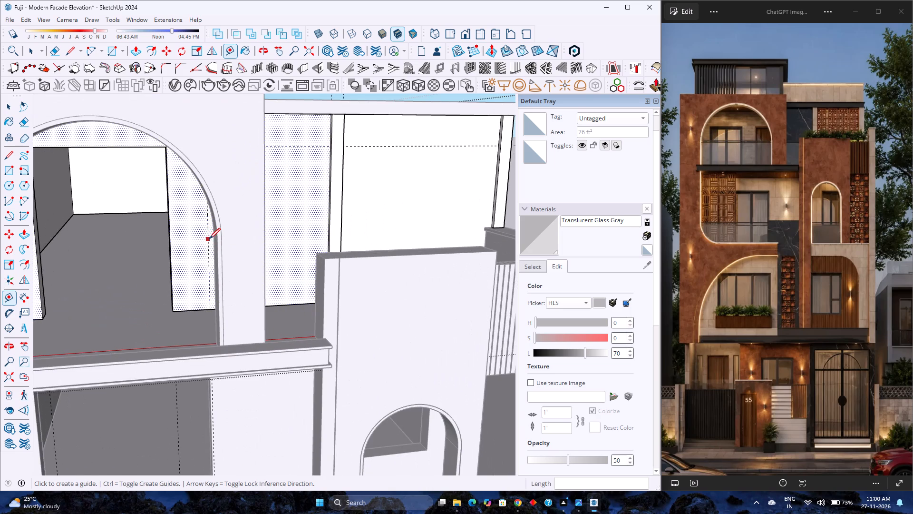
key("l")
scroll(201, 308, "up", 6)
middle_click_drag(199, 311, 258, 309)
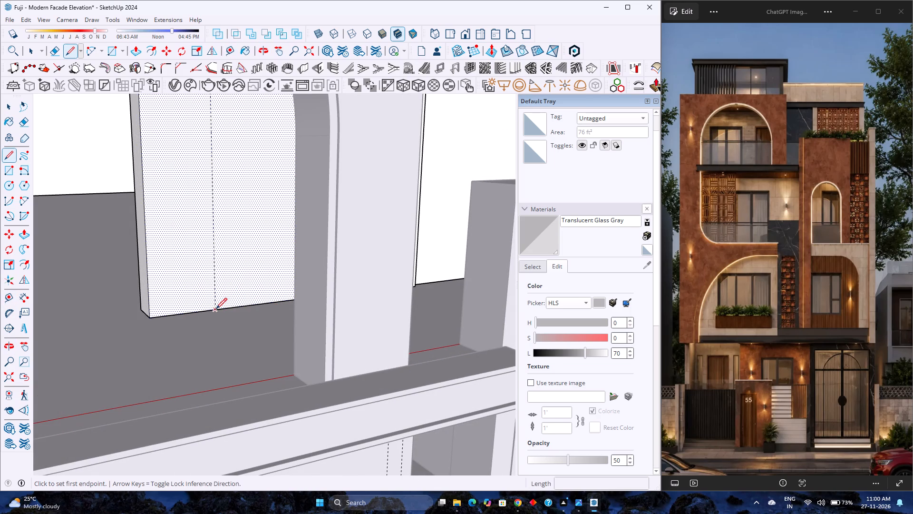
left_click(216, 309)
scroll(212, 278, "down", 13)
scroll(212, 273, "up", 1)
middle_click_drag(209, 265, 213, 209)
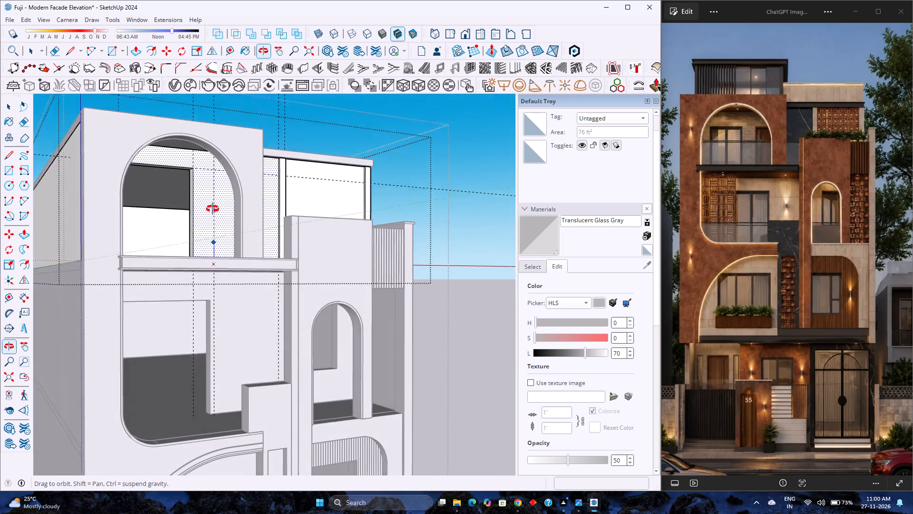
middle_click_drag(213, 209, 213, 208)
scroll(211, 206, "up", 4)
middle_click_drag(210, 197, 242, 184)
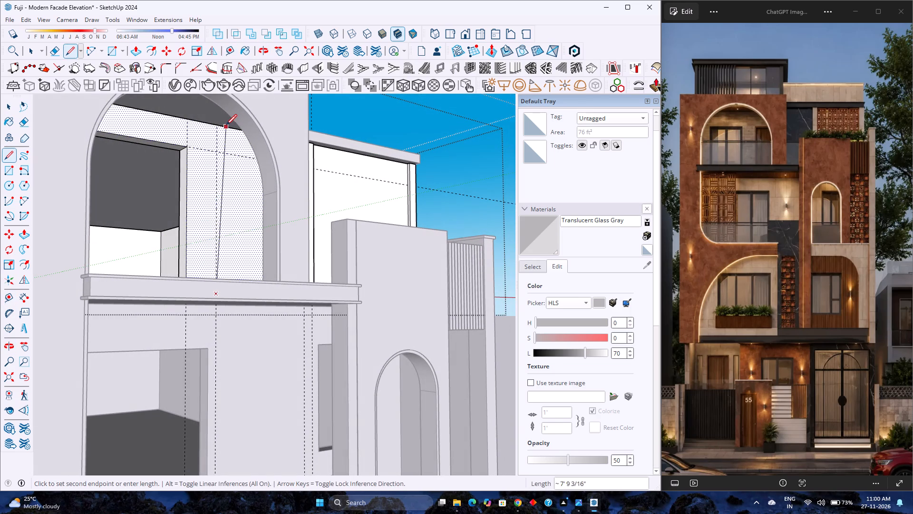
left_click(220, 125)
scroll(217, 151, "up", 2)
middle_click_drag(218, 155, 190, 229)
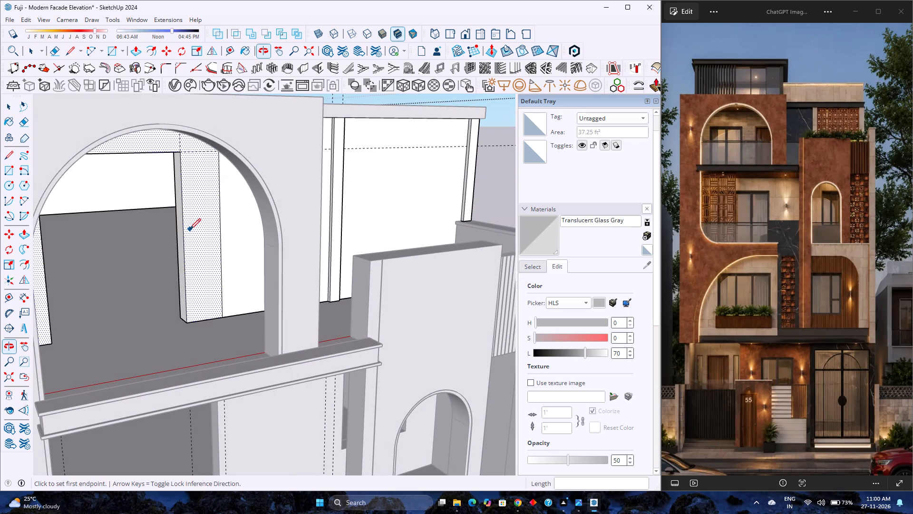
Push/Pull the back wall section between the new line and the wall strip by 1".
key("p")
key("Escape")
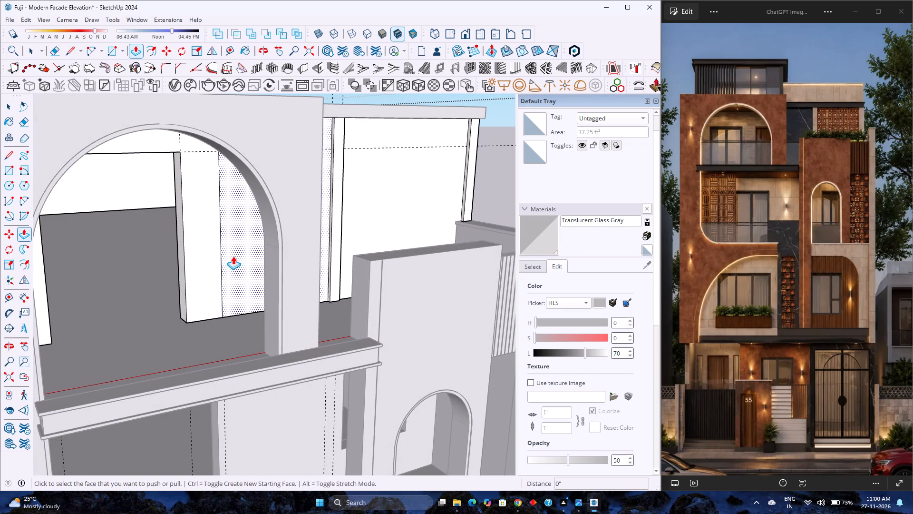
left_click(233, 256)
key("1")
key("Return")
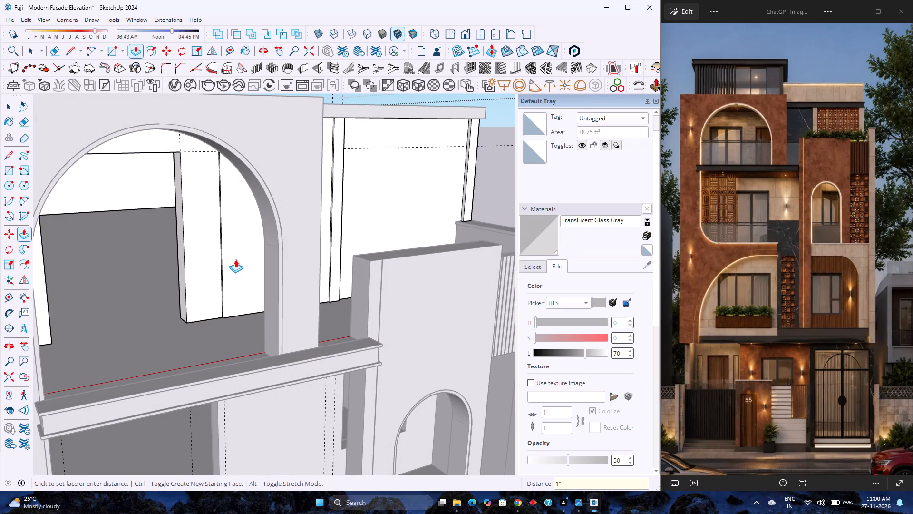
Show the whole facade in the standard front view and exit editing of the top storey group.
scroll(229, 256, "down", 3)
key("space")
scroll(235, 246, "down", 4)
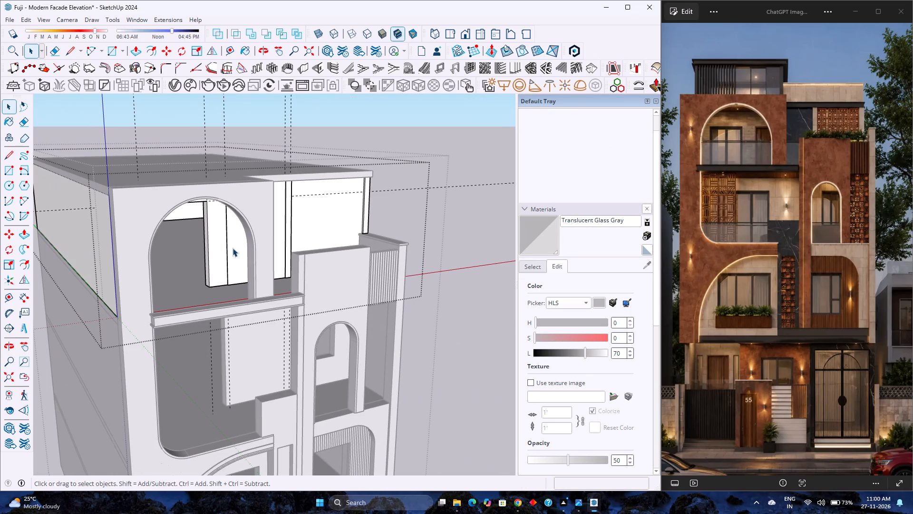
left_click(463, 31)
left_click(13, 376)
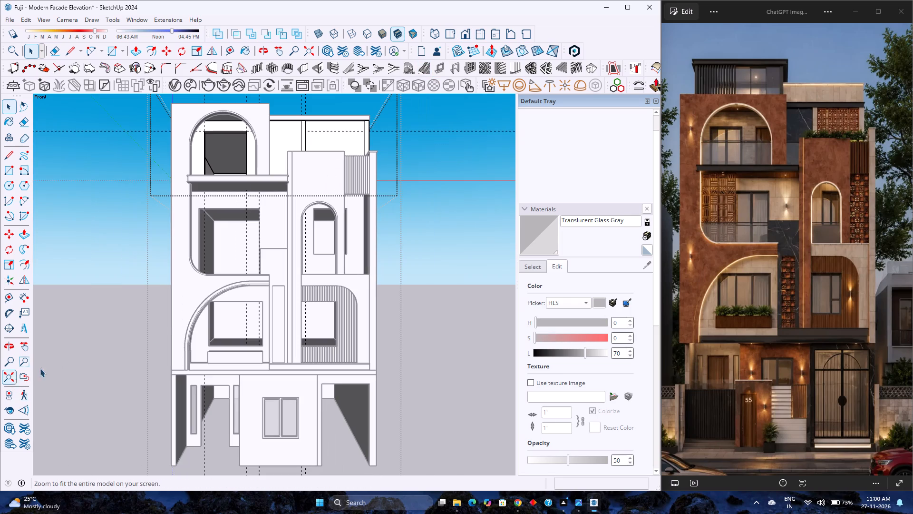
left_click(432, 244)
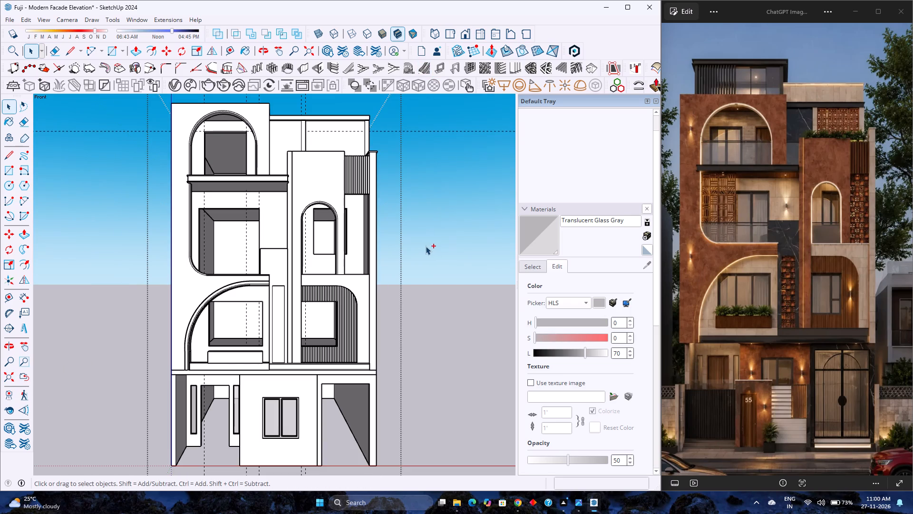
Save the model.
key("ctrl+s")
Delete all construction guides from the model.
left_click(21, 15)
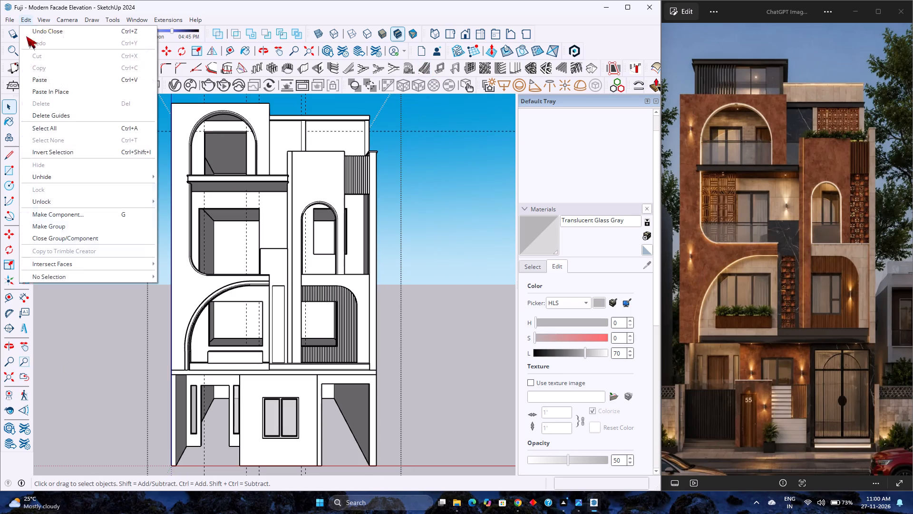
left_click(66, 117)
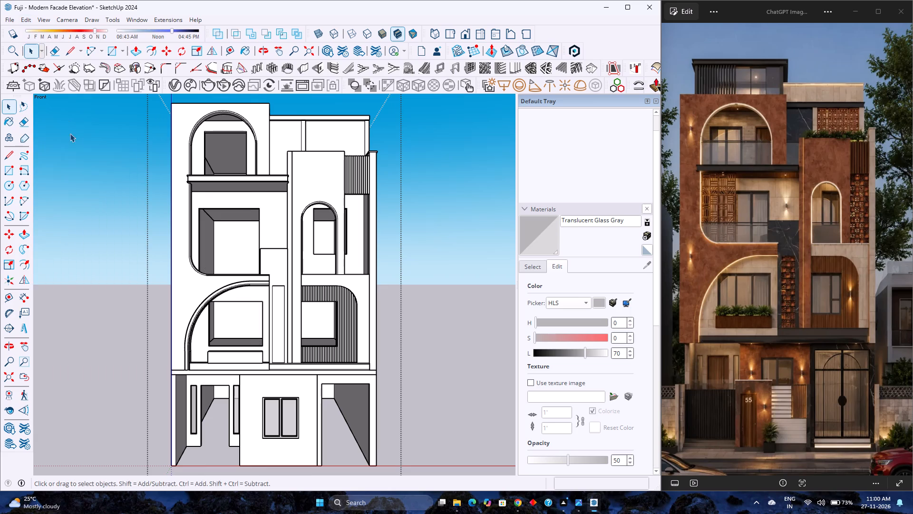
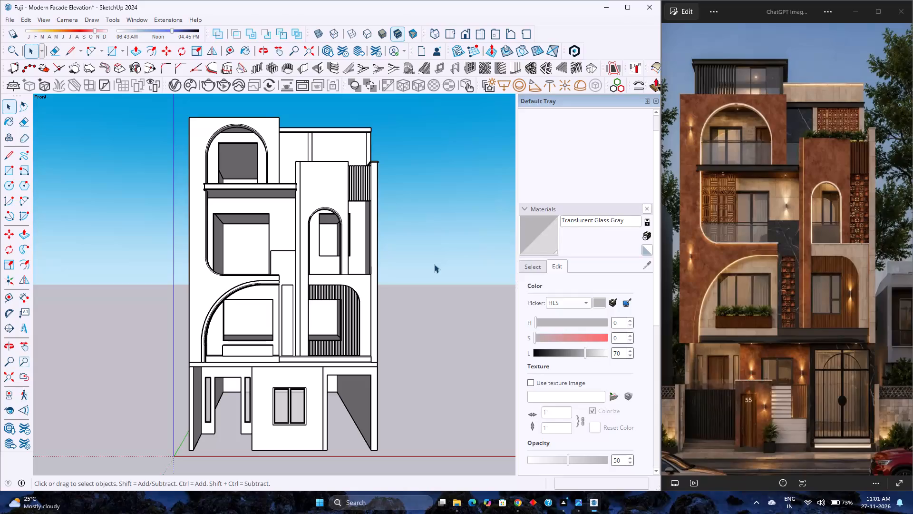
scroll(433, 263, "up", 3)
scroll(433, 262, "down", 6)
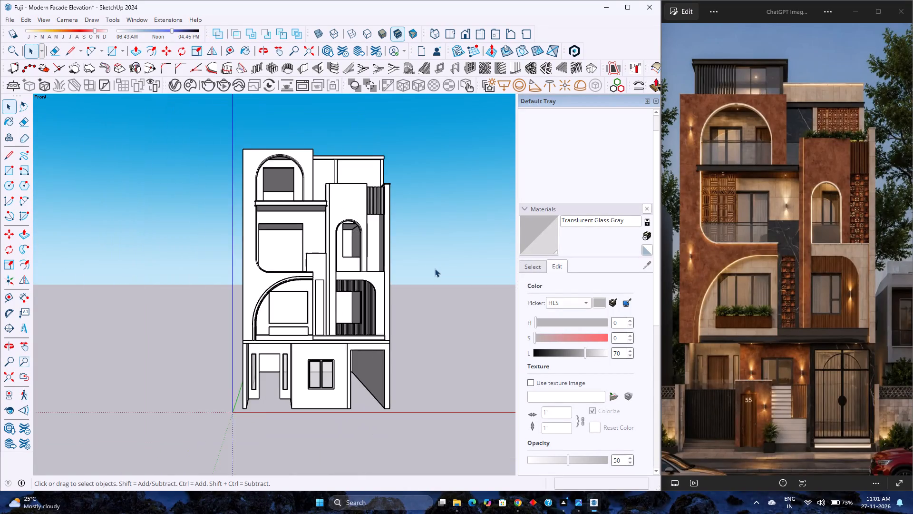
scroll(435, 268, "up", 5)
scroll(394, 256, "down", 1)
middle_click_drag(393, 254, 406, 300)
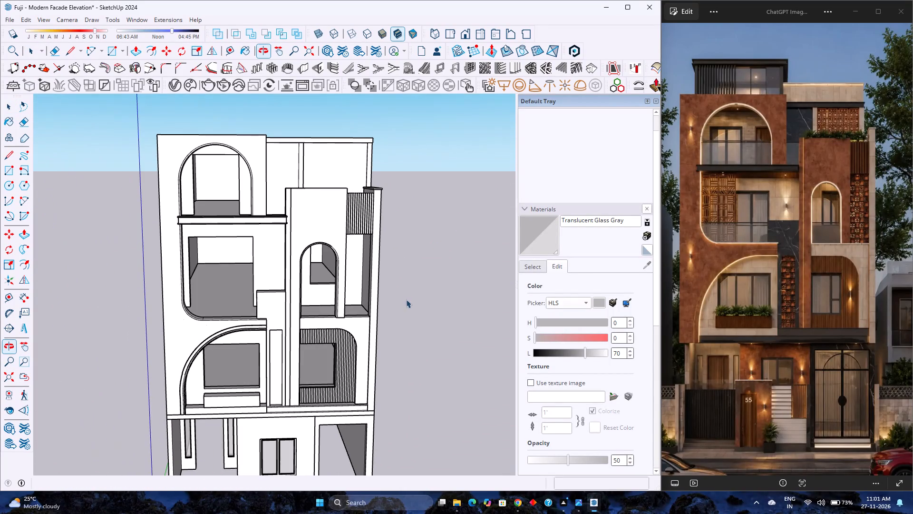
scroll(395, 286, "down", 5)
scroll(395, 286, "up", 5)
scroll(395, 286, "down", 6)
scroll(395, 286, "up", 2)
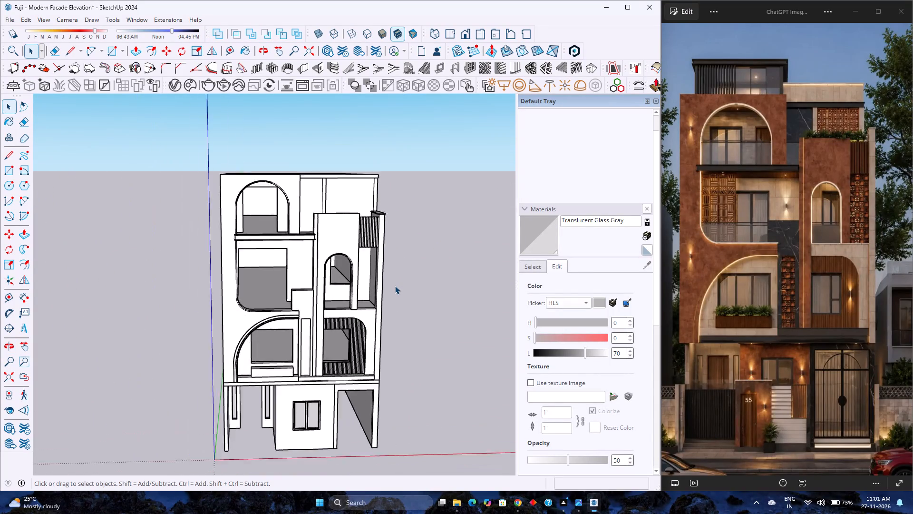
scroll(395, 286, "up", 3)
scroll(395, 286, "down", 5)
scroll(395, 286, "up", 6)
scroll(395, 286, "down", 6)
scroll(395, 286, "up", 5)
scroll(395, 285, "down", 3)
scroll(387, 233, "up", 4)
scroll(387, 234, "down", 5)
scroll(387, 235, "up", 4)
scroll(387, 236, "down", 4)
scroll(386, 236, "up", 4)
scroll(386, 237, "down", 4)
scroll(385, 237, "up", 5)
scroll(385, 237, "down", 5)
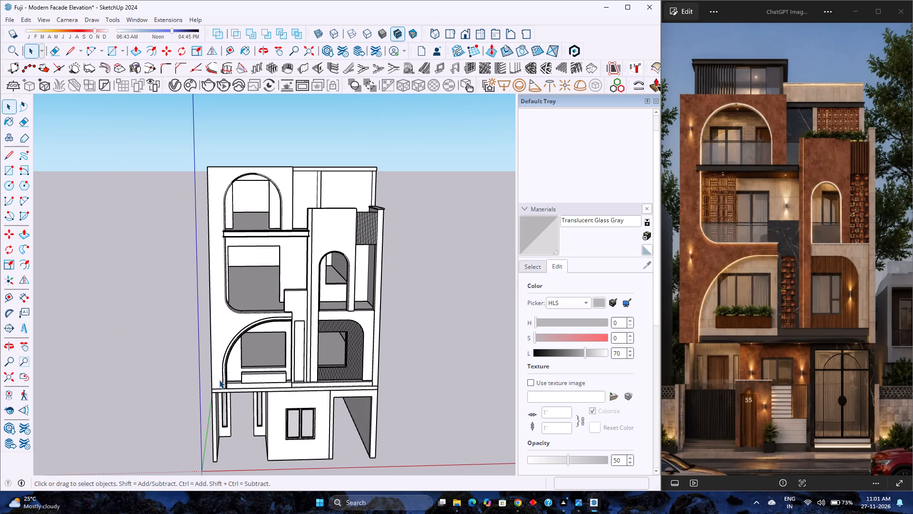
Examine the planter box and its surroundings below the arched first-floor window in the reference image.
scroll(704, 208, "down", 1)
scroll(765, 317, "up", 10)
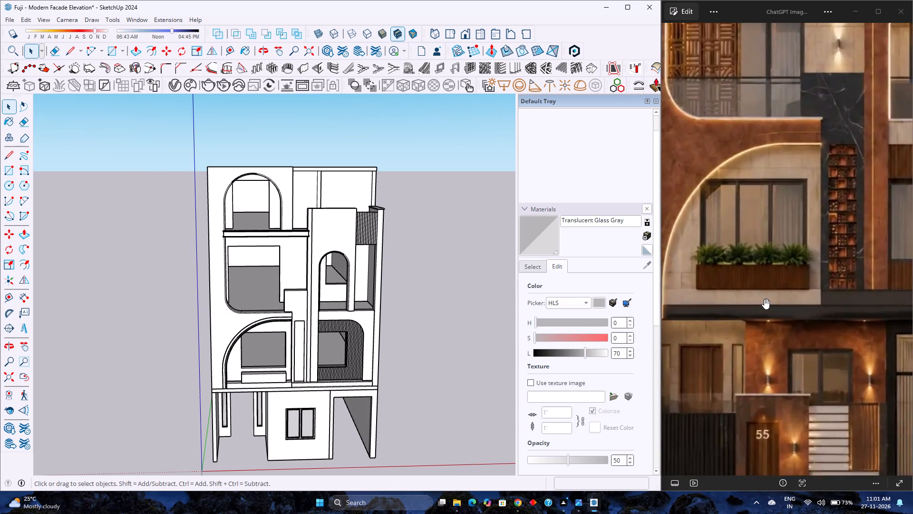
scroll(764, 299, "up", 6)
scroll(764, 298, "down", 11)
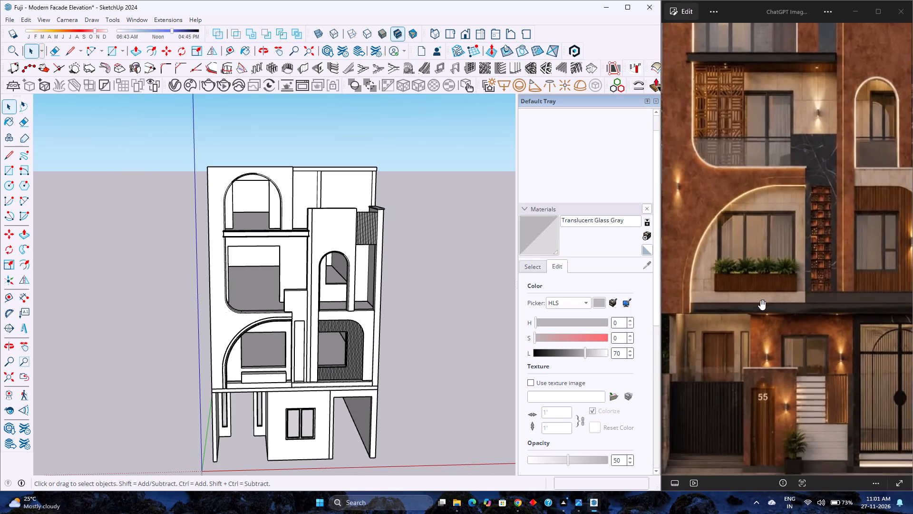
scroll(762, 285, "up", 9)
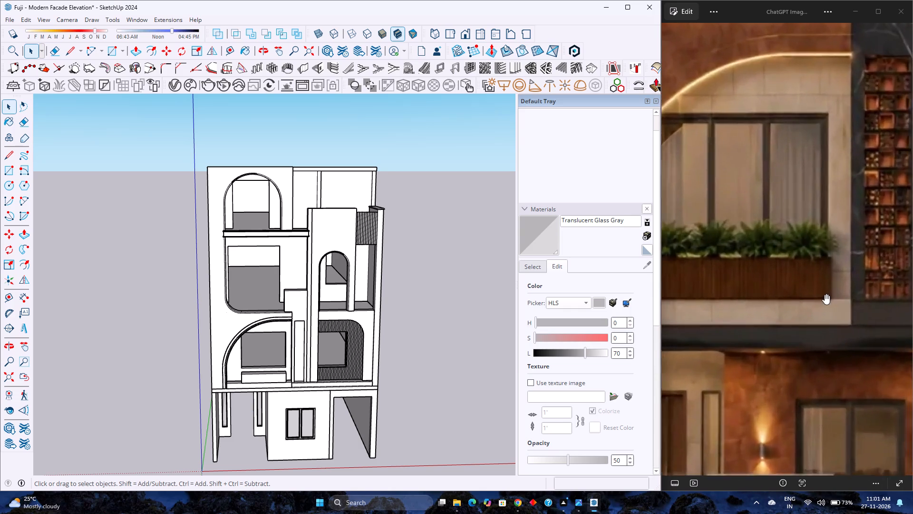
scroll(825, 294, "up", 8)
scroll(829, 300, "down", 13)
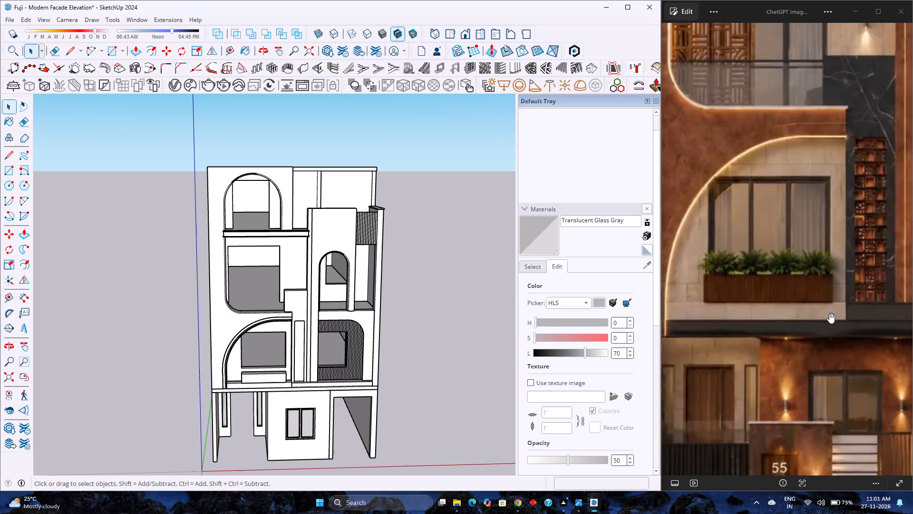
scroll(782, 347, "down", 4)
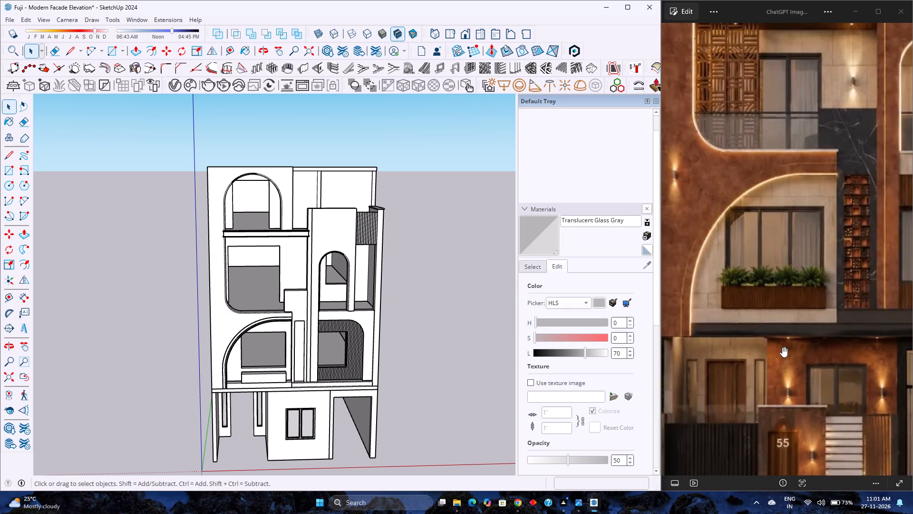
scroll(318, 351, "up", 1)
scroll(318, 351, "down", 4)
Open the planter box below the arched first-floor opening for editing.
scroll(279, 395, "up", 4)
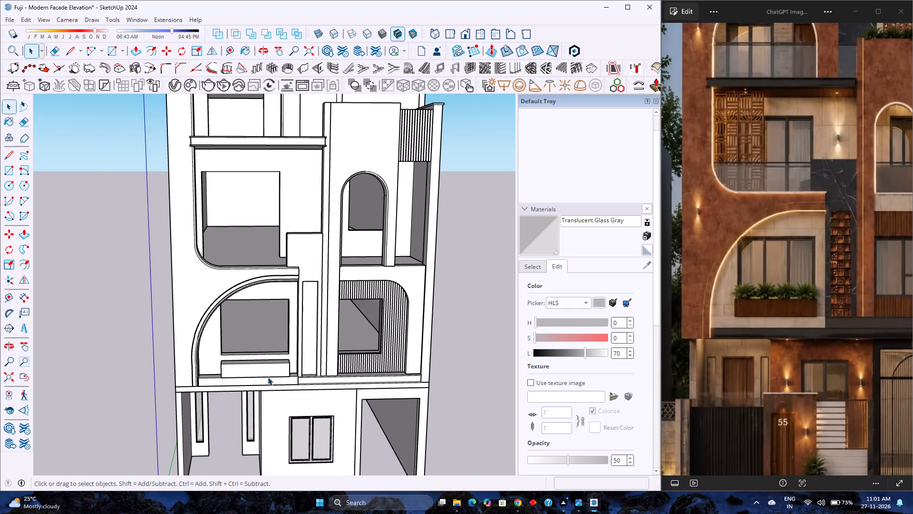
scroll(268, 375, "up", 3)
double_click(271, 366)
scroll(271, 366, "up", 4)
double_click(271, 366)
scroll(271, 366, "up", 2)
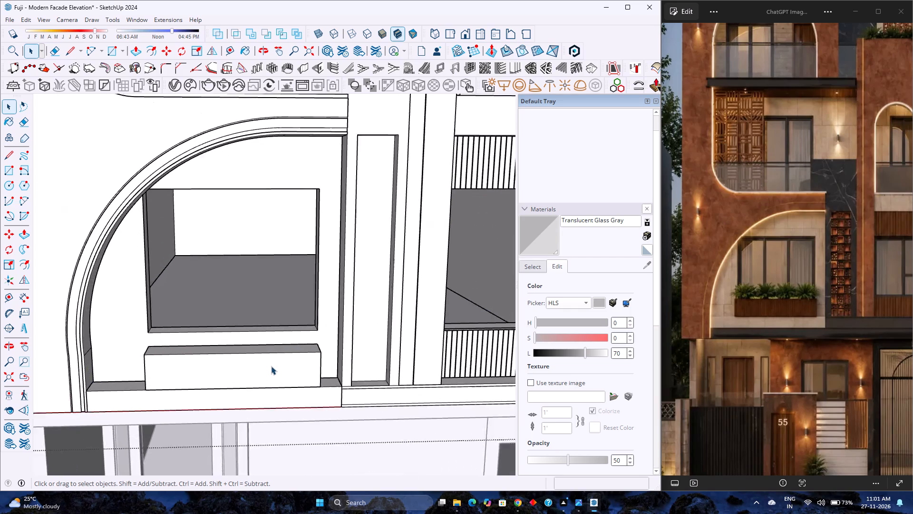
scroll(271, 366, "up", 1)
double_click(271, 366)
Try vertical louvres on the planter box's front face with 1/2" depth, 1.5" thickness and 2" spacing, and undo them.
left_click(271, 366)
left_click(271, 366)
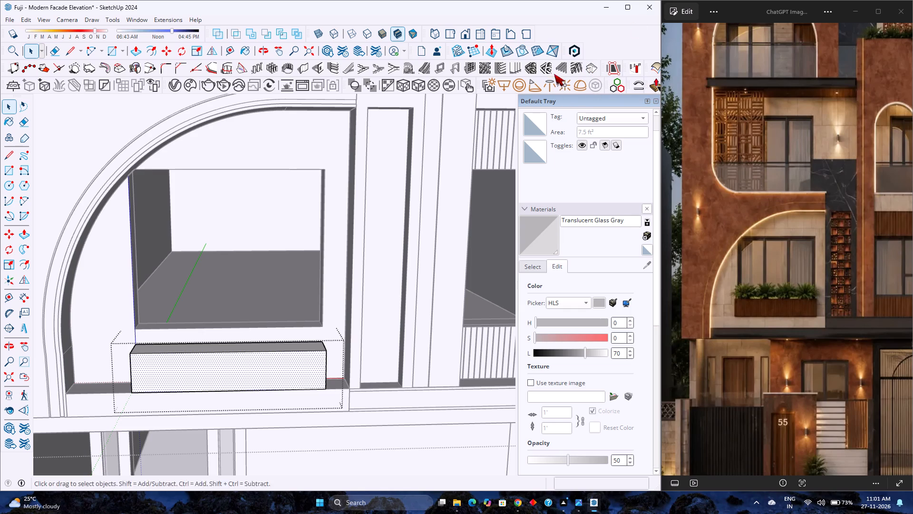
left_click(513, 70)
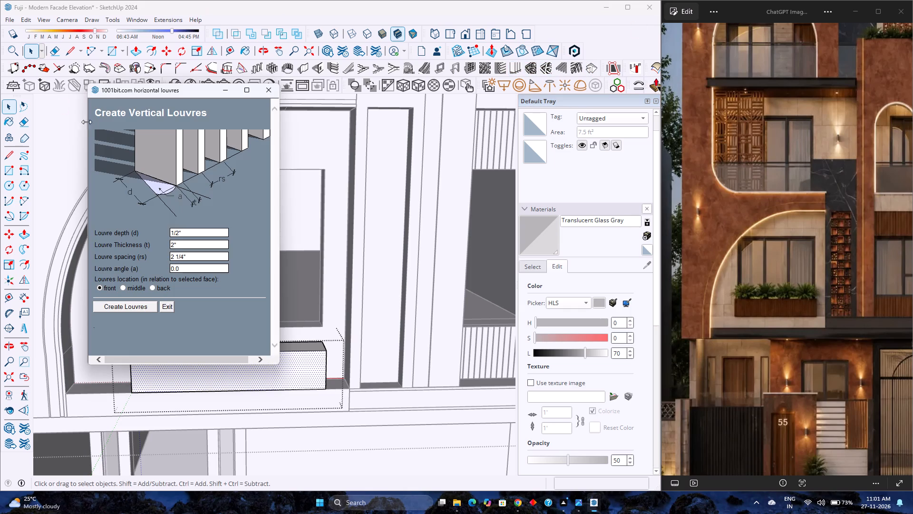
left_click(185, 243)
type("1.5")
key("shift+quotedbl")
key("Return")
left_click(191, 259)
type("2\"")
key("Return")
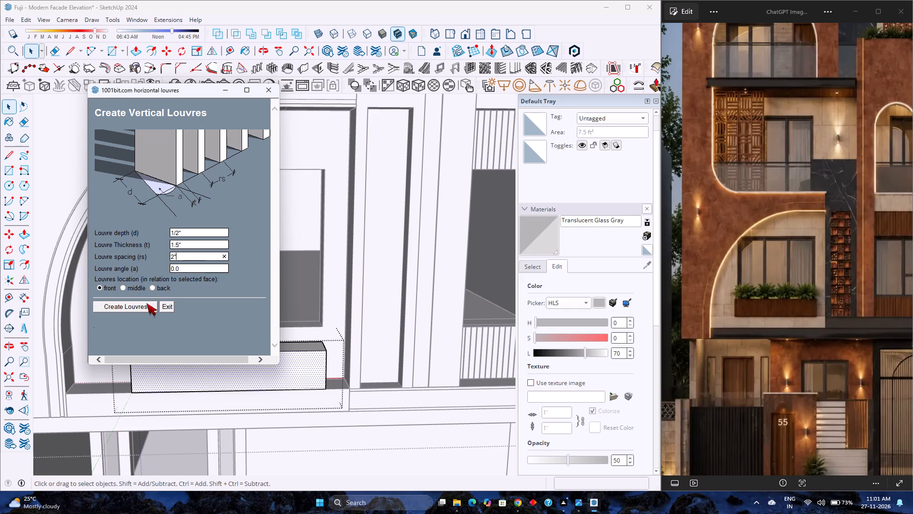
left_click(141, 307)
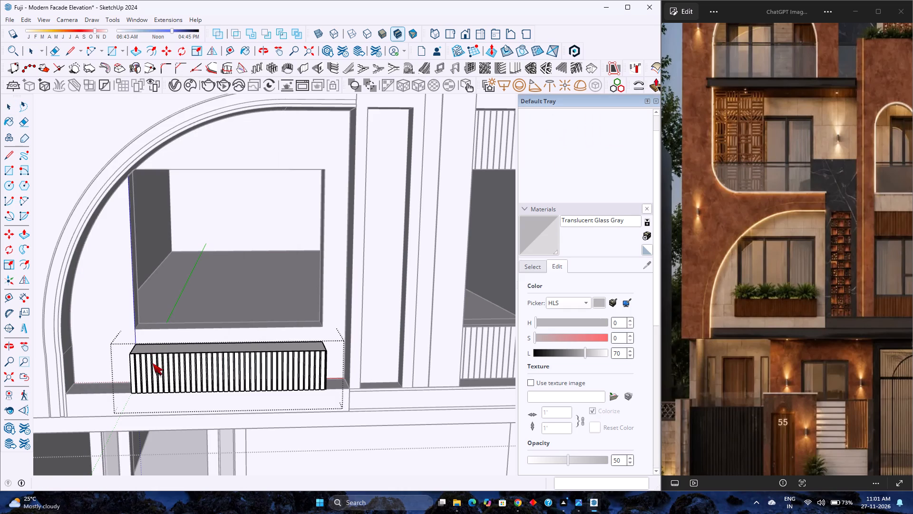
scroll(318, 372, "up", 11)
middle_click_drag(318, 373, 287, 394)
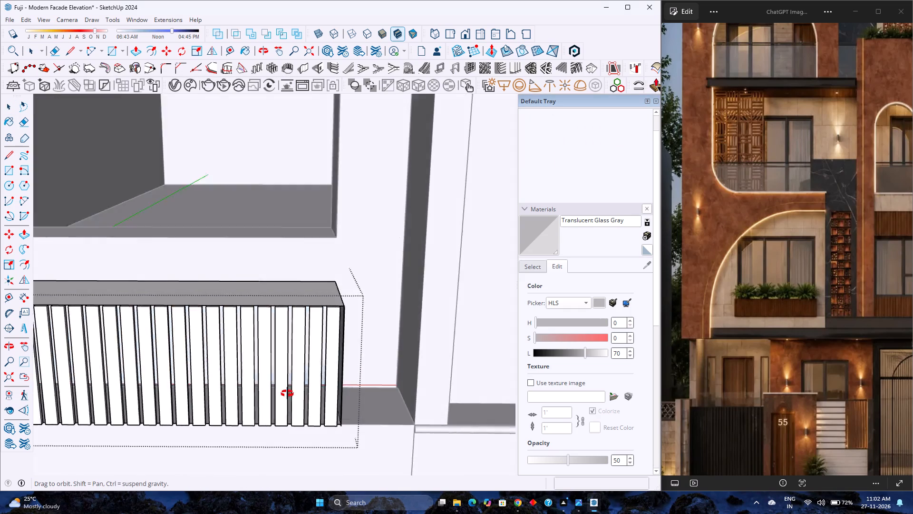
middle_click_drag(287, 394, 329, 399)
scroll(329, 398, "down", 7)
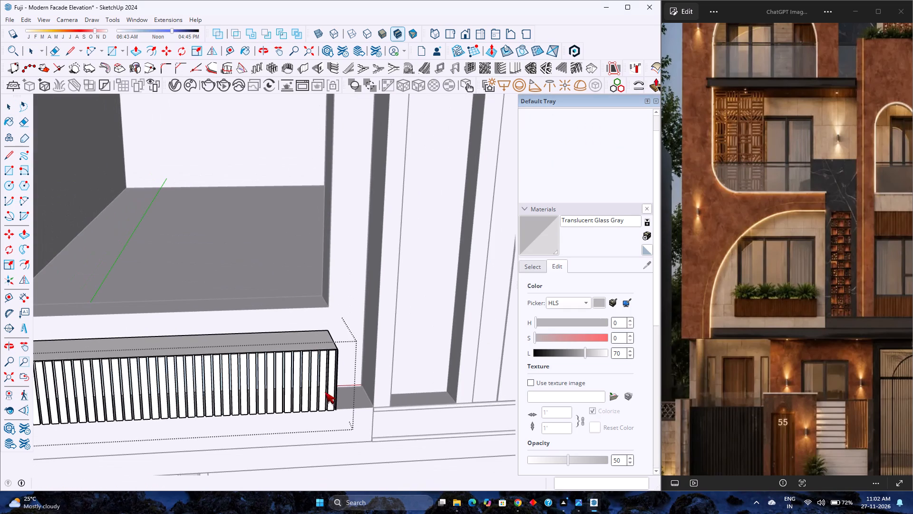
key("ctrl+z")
Copy the planter box's front face 7' sideways along its length and make the copy a group.
left_click(312, 383)
key("m")
scroll(307, 381, "down", 4)
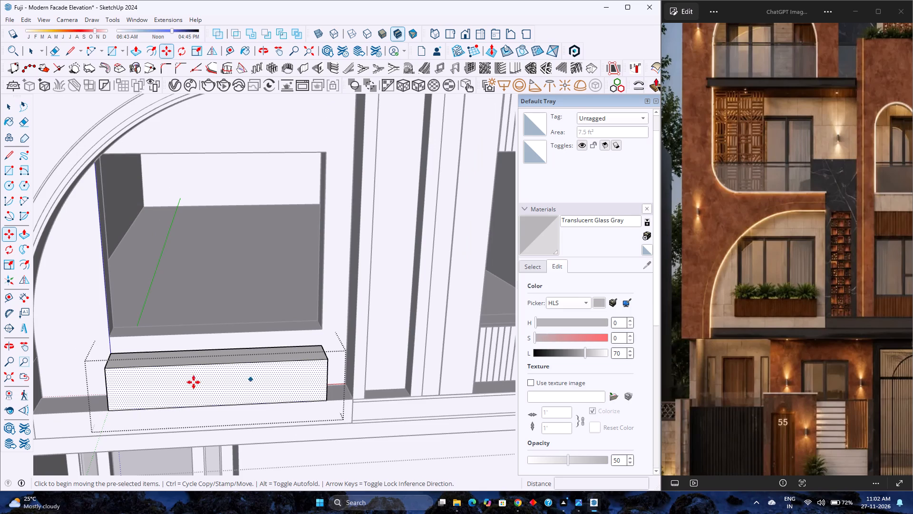
left_click(110, 410)
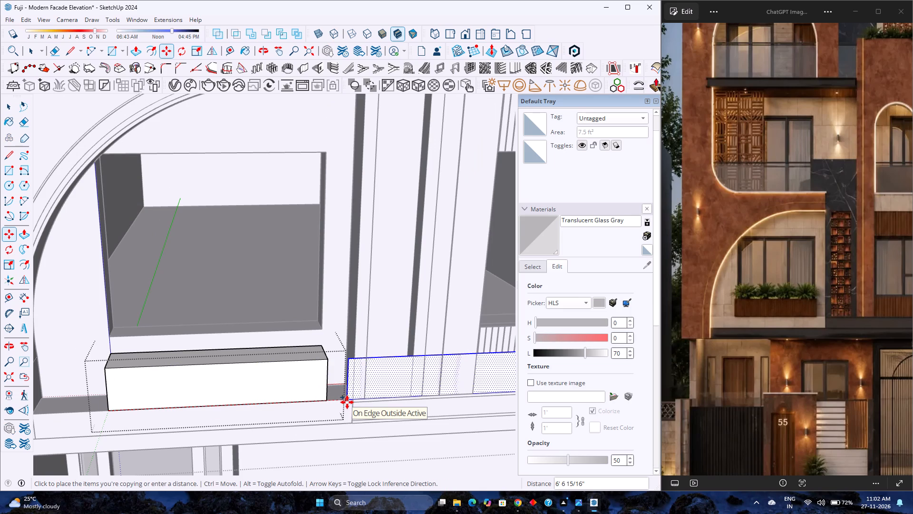
type("7;")
key("BackSpace")
key("apostrophe")
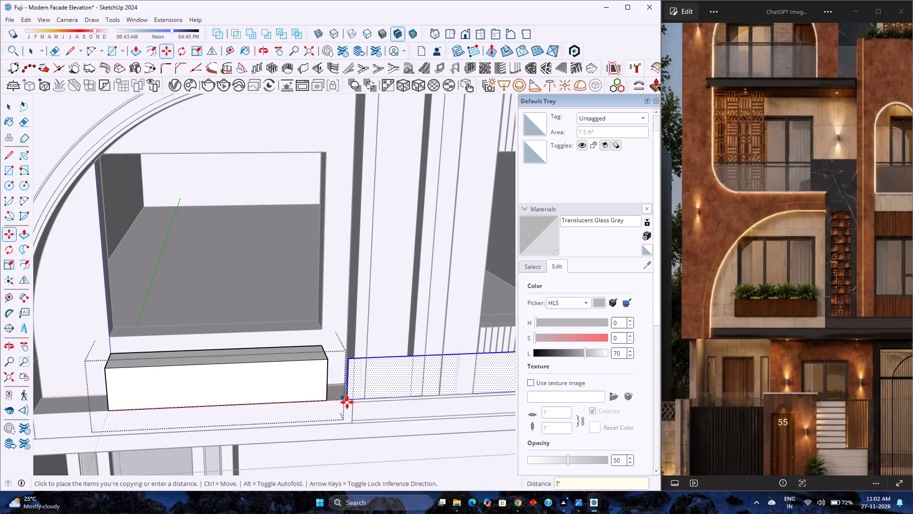
key("Return")
right_click(380, 389)
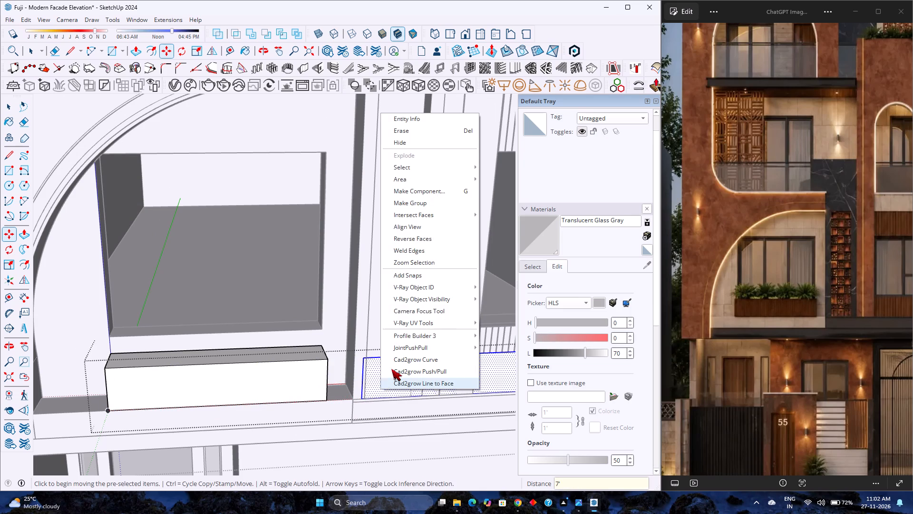
left_click(426, 206)
key("space")
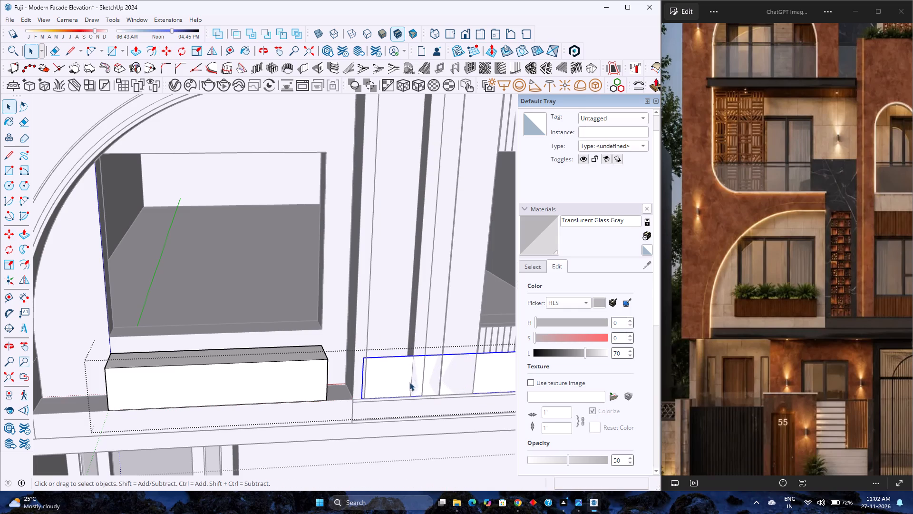
Create front-located vertical louvres on the copied face with 1/2" depth, 1 1/2" thickness and 2" spacing.
double_click(403, 379)
scroll(403, 379, "up", 2)
scroll(403, 379, "down", 3)
left_click(402, 381)
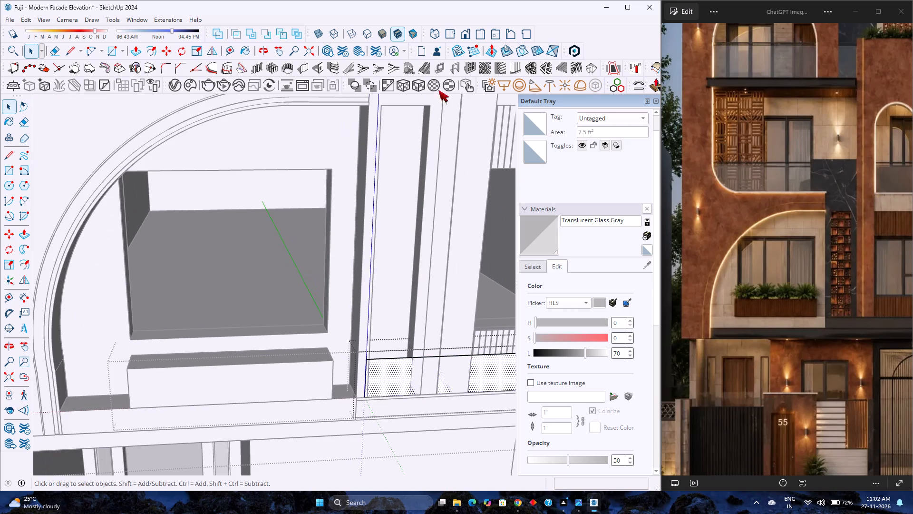
left_click(518, 68)
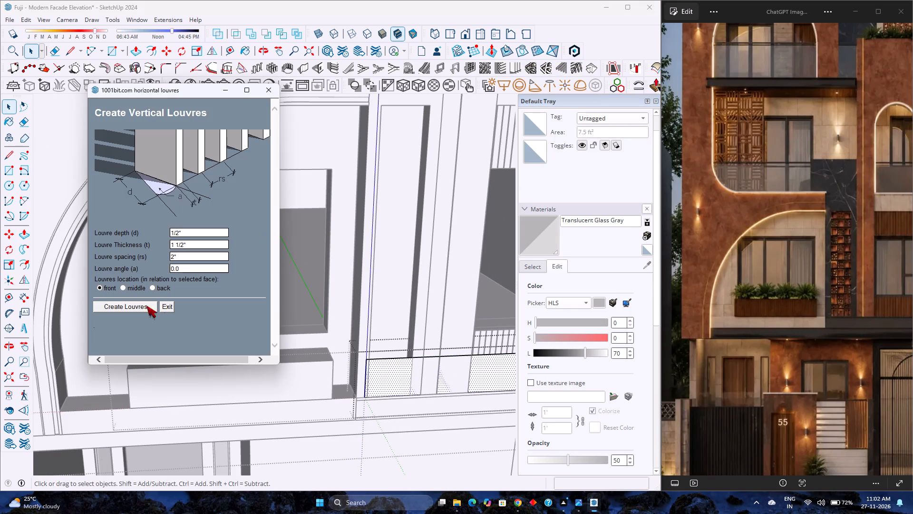
left_click(127, 309)
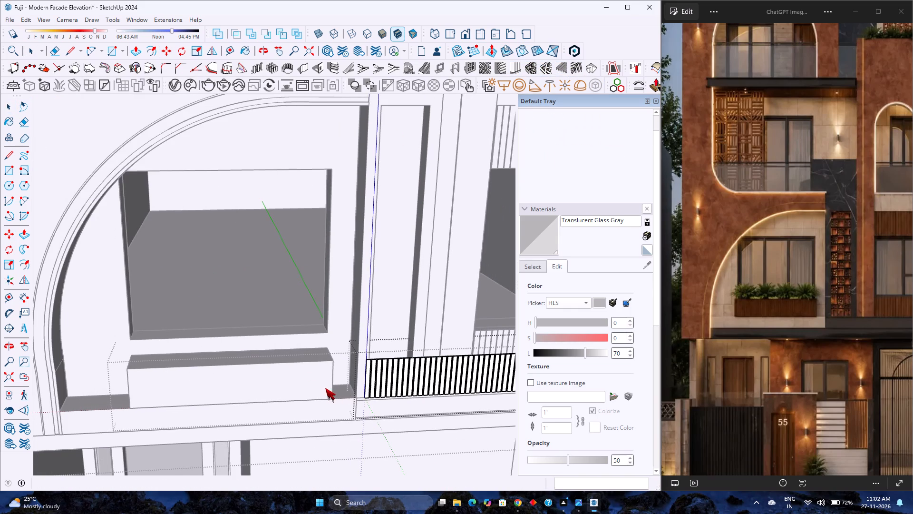
scroll(364, 390, "down", 4)
middle_click_drag(395, 387, 195, 366, "shift")
key("Escape")
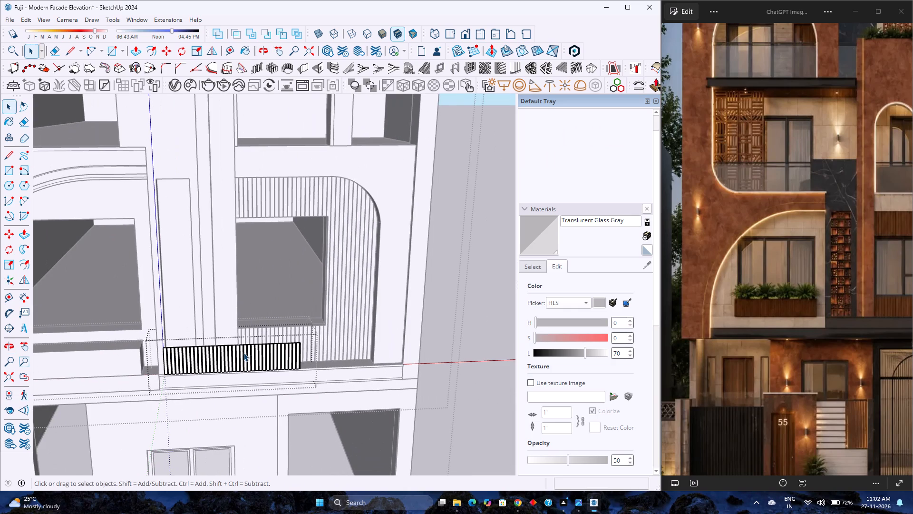
Delete the copied base face and its edges behind the new louvres, keeping only the louvres.
scroll(243, 353, "up", 1)
left_click(243, 353)
scroll(238, 346, "up", 6)
middle_click_drag(239, 344, 275, 420)
scroll(348, 320, "up", 5)
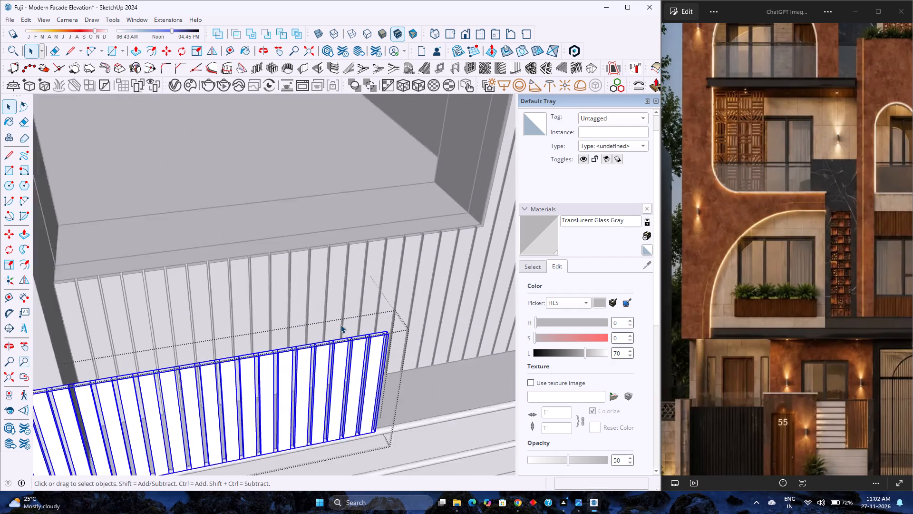
scroll(340, 325, "up", 5)
double_click(321, 351)
scroll(322, 343, "up", 4)
key("Escape")
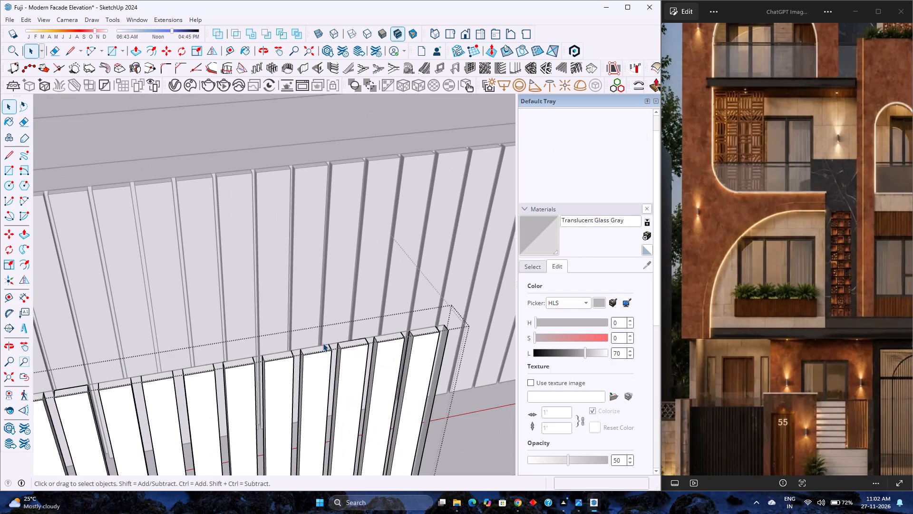
triple_click(332, 343)
double_click(332, 343)
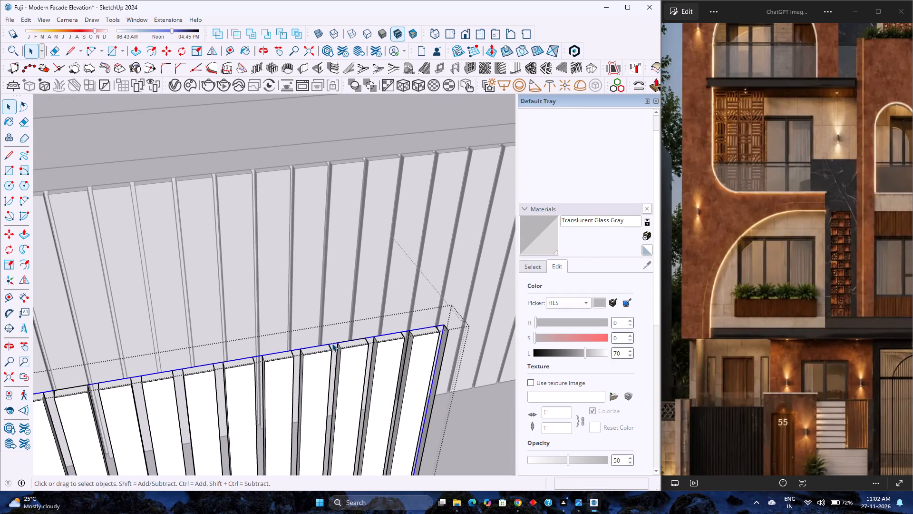
key("Delete")
scroll(437, 343, "down", 2)
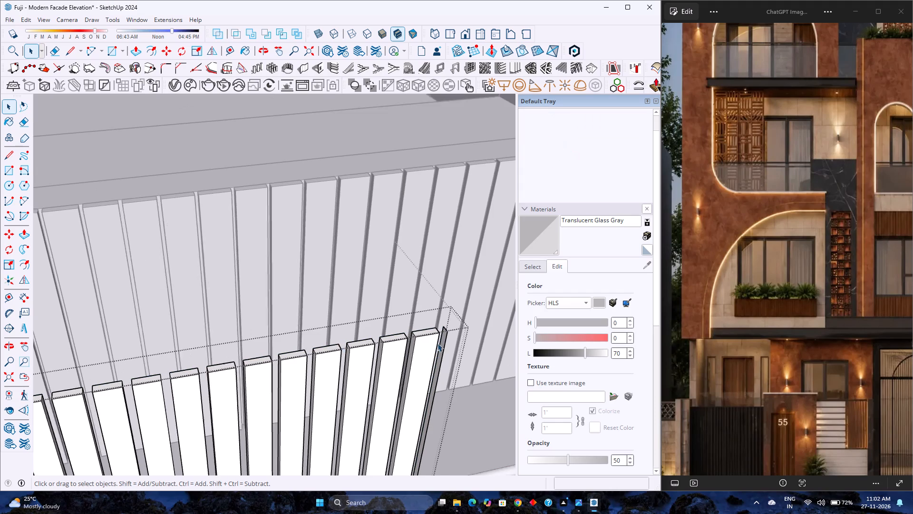
Move the louvre group 7' back along the red axis onto the planter box's front face.
scroll(437, 343, "down", 18)
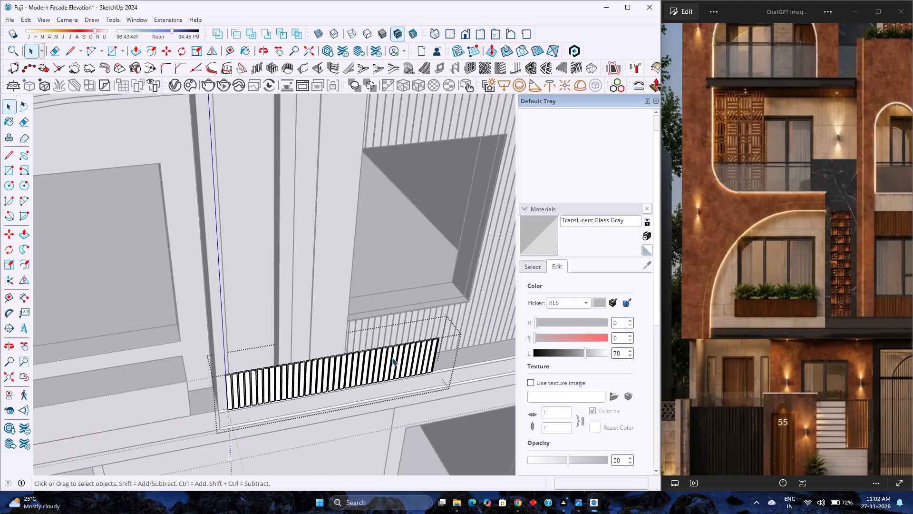
key("Escape")
left_click(349, 367)
key("m")
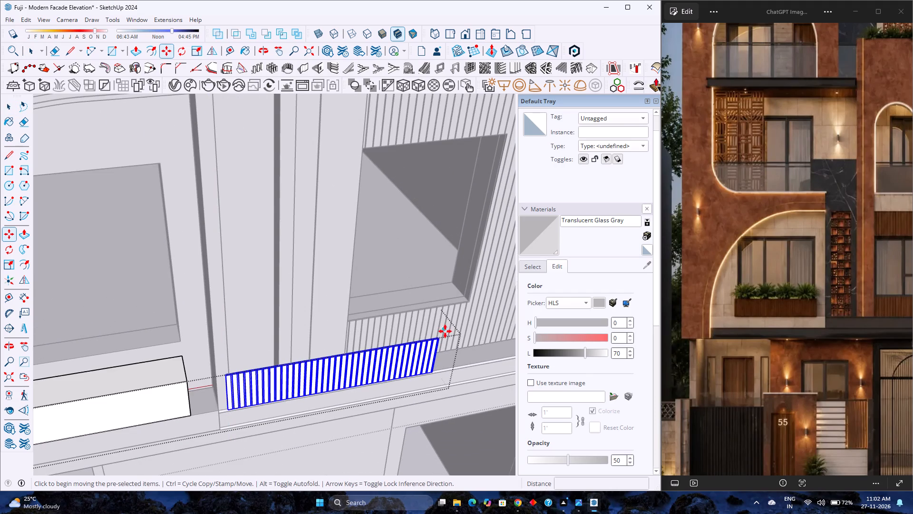
scroll(437, 335, "up", 16)
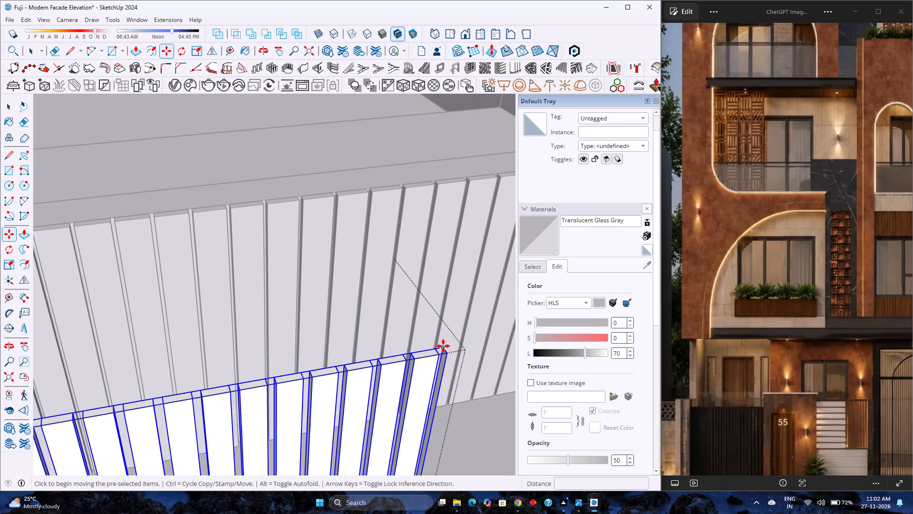
left_click(442, 344)
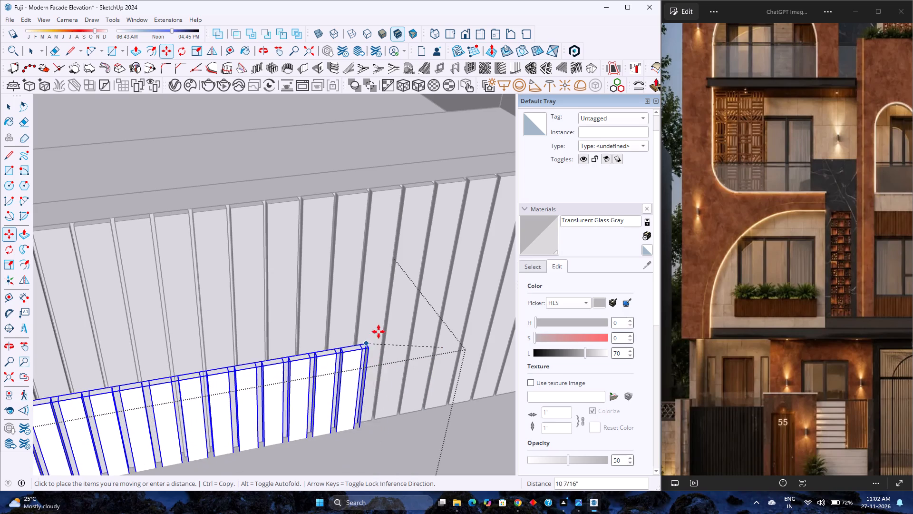
key("Right")
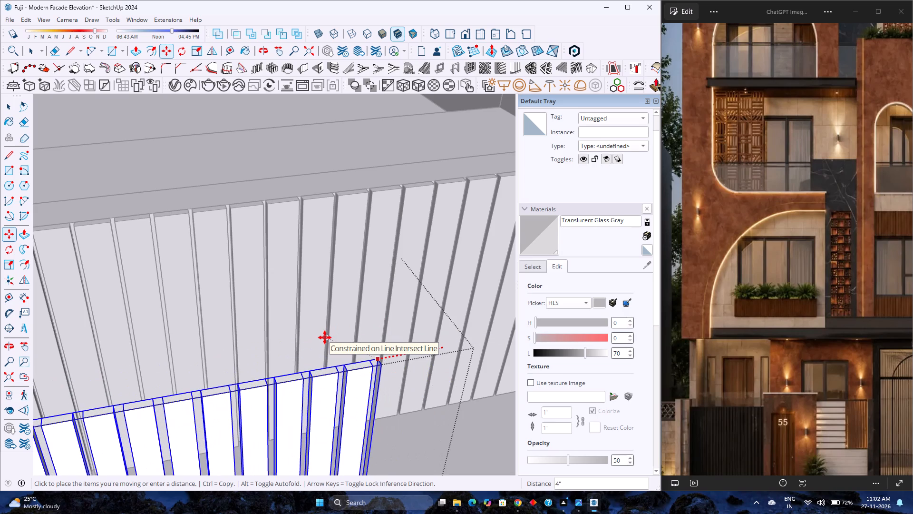
type("7'")
key("Return")
scroll(425, 331, "down", 8)
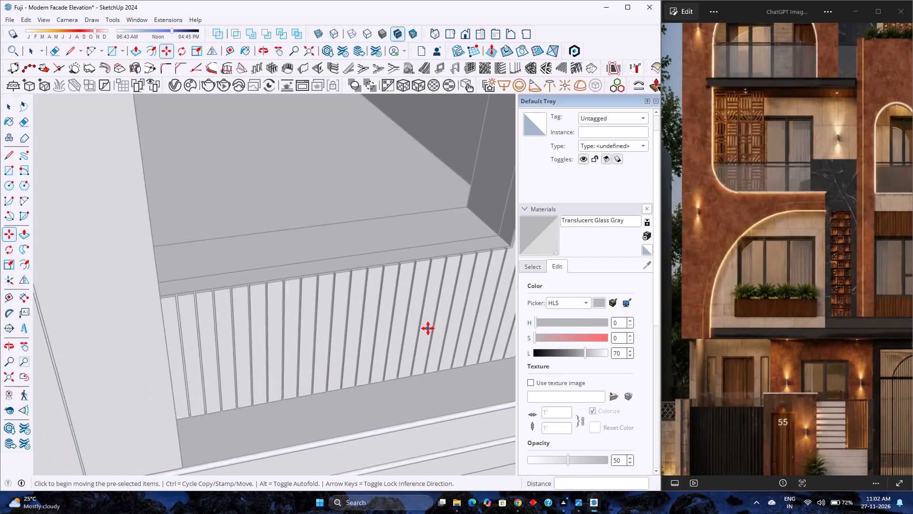
scroll(428, 328, "down", 2)
key("space")
scroll(428, 328, "down", 14)
scroll(228, 380, "up", 2)
scroll(269, 355, "up", 14)
scroll(321, 354, "up", 5)
scroll(321, 354, "down", 5)
scroll(321, 354, "up", 4)
scroll(321, 354, "down", 2)
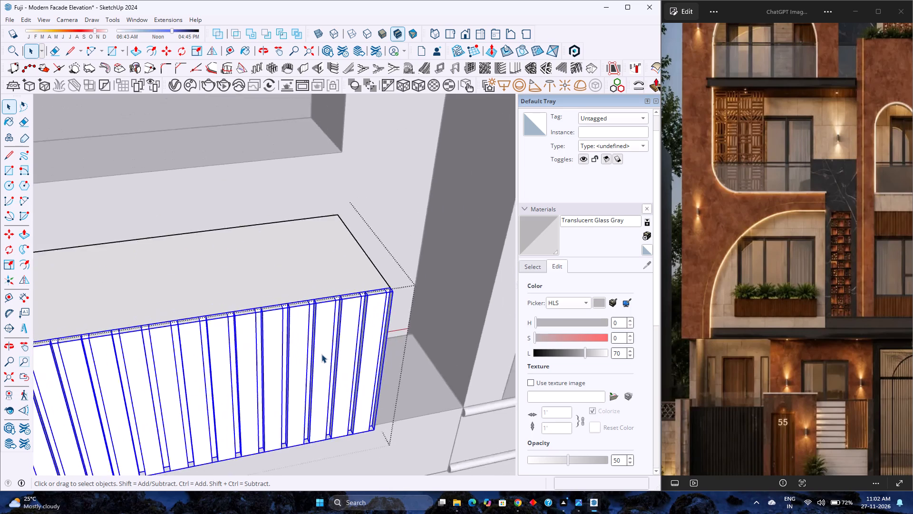
scroll(321, 354, "down", 3)
scroll(321, 354, "up", 5)
scroll(321, 354, "down", 4)
scroll(321, 354, "up", 4)
scroll(321, 354, "down", 4)
scroll(321, 354, "up", 5)
key("Escape")
Delete the narrow leftover slat at the end of the planter box's louvres.
scroll(395, 293, "down", 2)
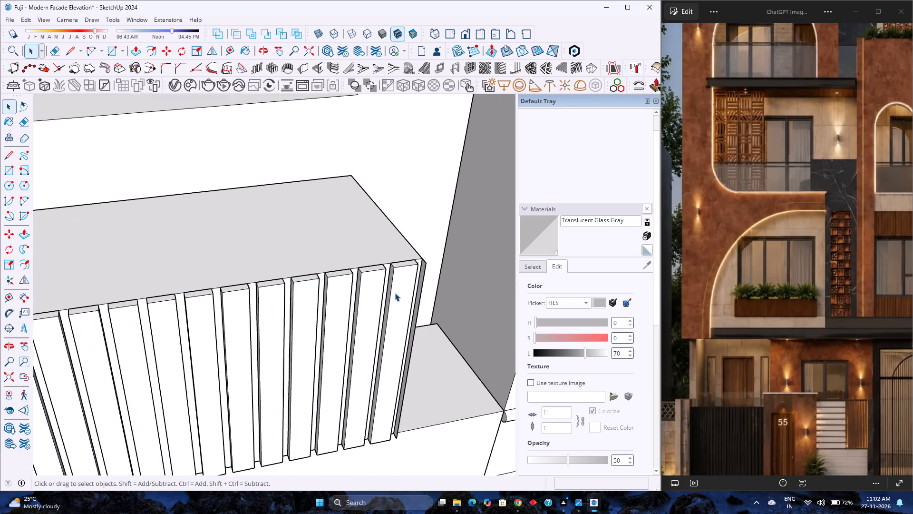
scroll(395, 293, "down", 16)
middle_click_drag(273, 345, 115, 252)
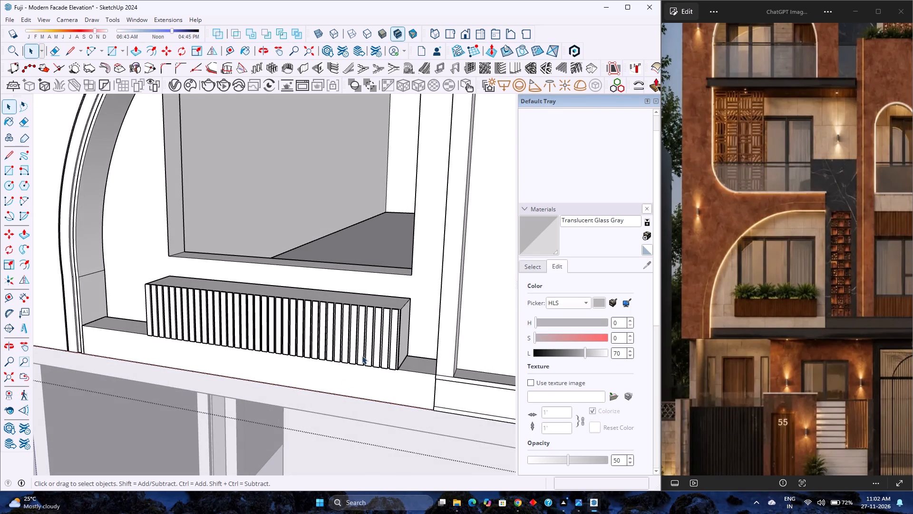
scroll(397, 326, "up", 3)
double_click(397, 326)
scroll(397, 326, "up", 6)
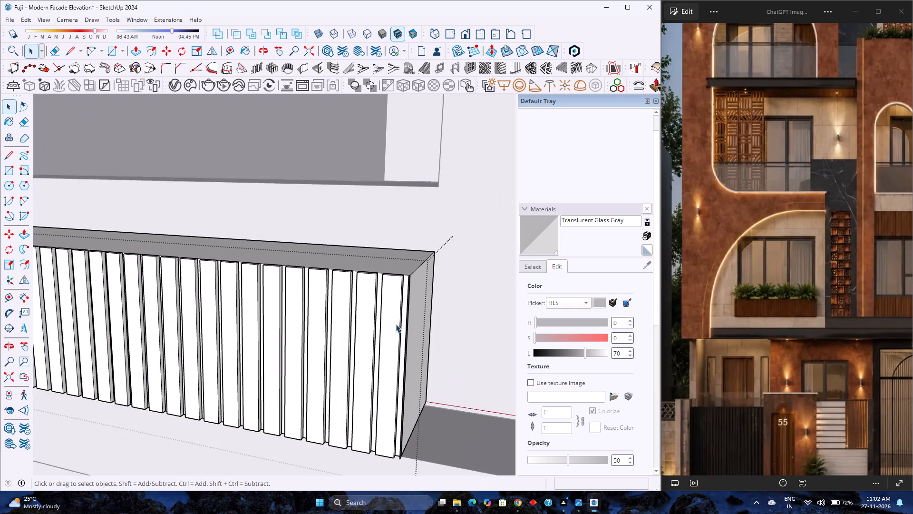
scroll(396, 324, "up", 5)
left_click(411, 305)
double_click(411, 305)
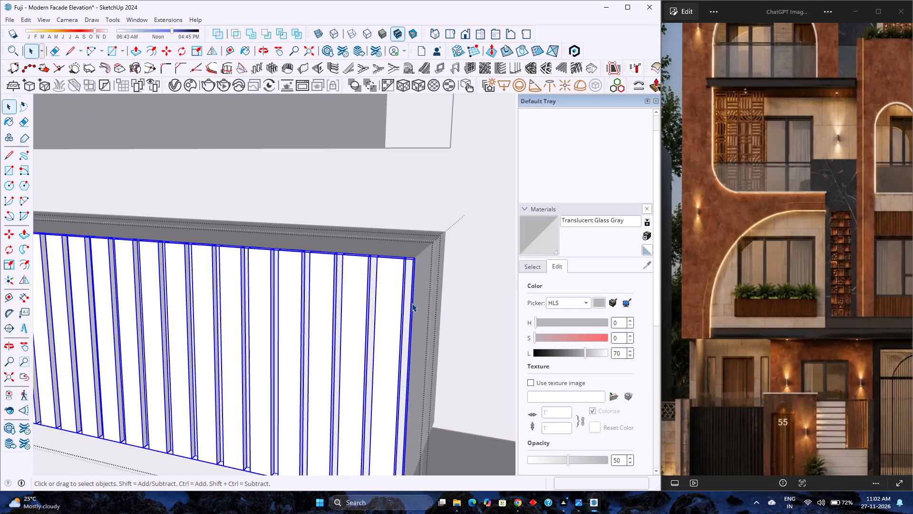
double_click(412, 303)
left_click(412, 303)
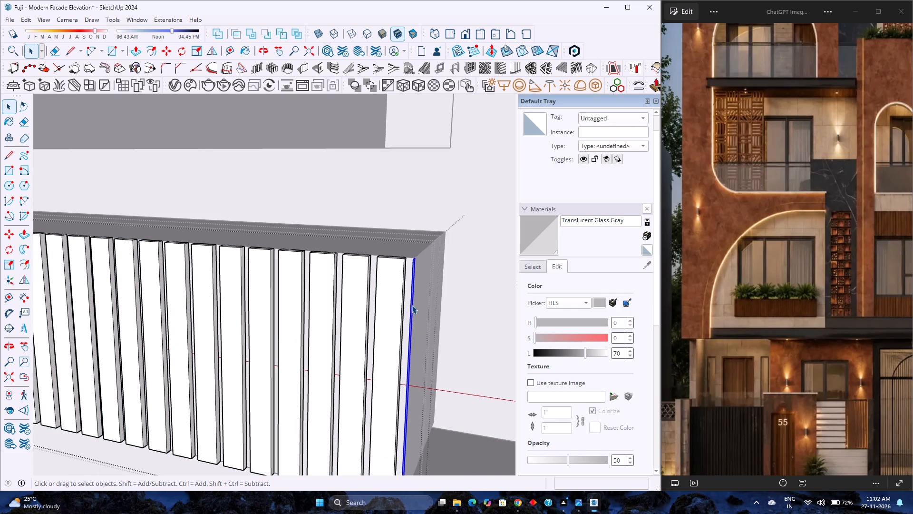
key("Delete")
scroll(402, 310, "down", 3)
key("Escape")
scroll(402, 310, "down", 5)
key("Escape")
scroll(402, 310, "down", 4)
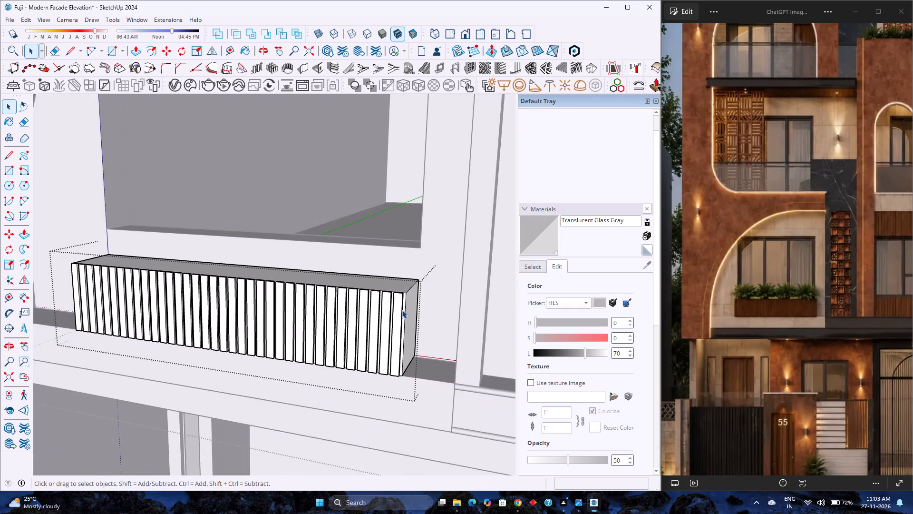
scroll(402, 310, "down", 5)
key("Escape")
Show the whole model in the front view and save the file.
scroll(402, 310, "down", 19)
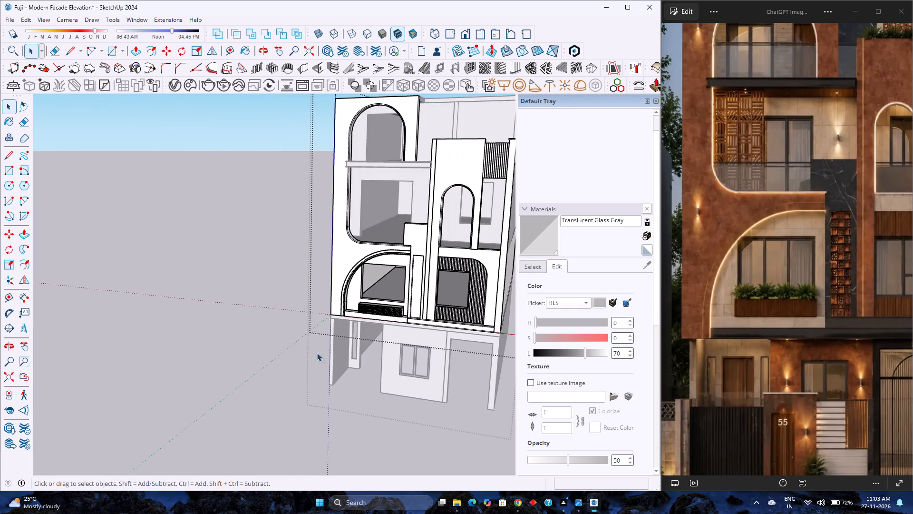
left_click(276, 362)
left_click(465, 38)
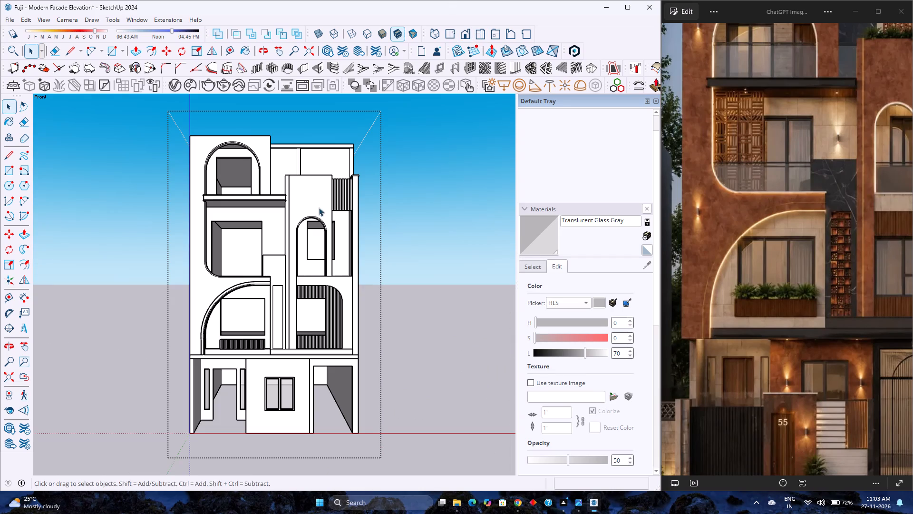
left_click(9, 380)
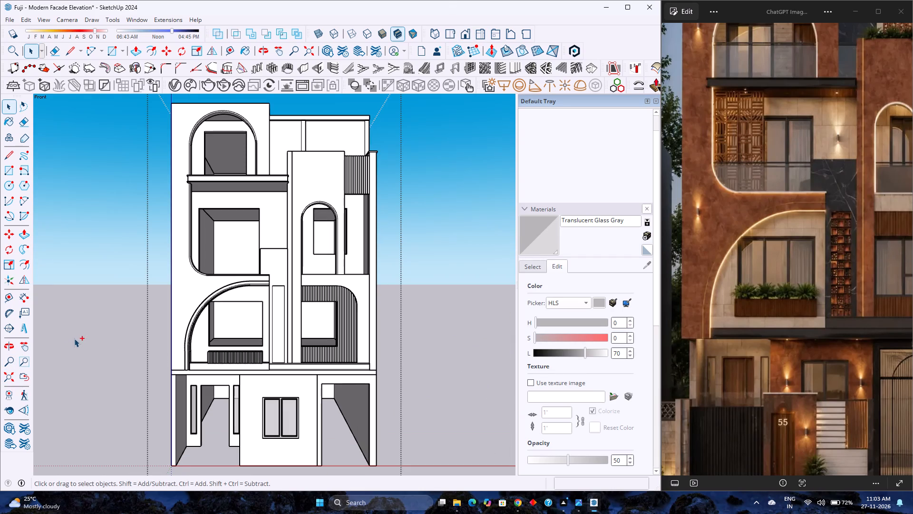
key("ctrl+s")
Examine the whole facade model from the front and from above against the full reference image.
scroll(831, 280, "down", 9)
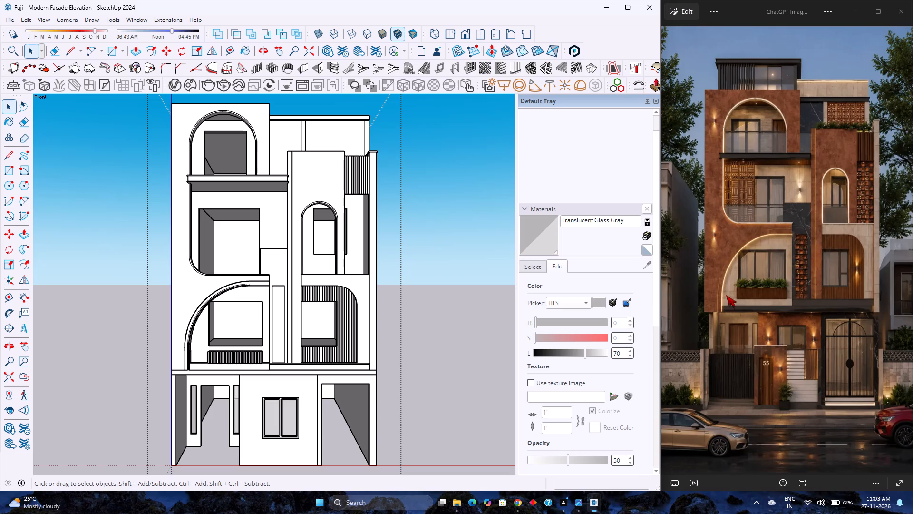
scroll(250, 277, "down", 4)
scroll(250, 277, "up", 4)
scroll(250, 277, "down", 4)
scroll(250, 277, "up", 6)
scroll(250, 277, "down", 6)
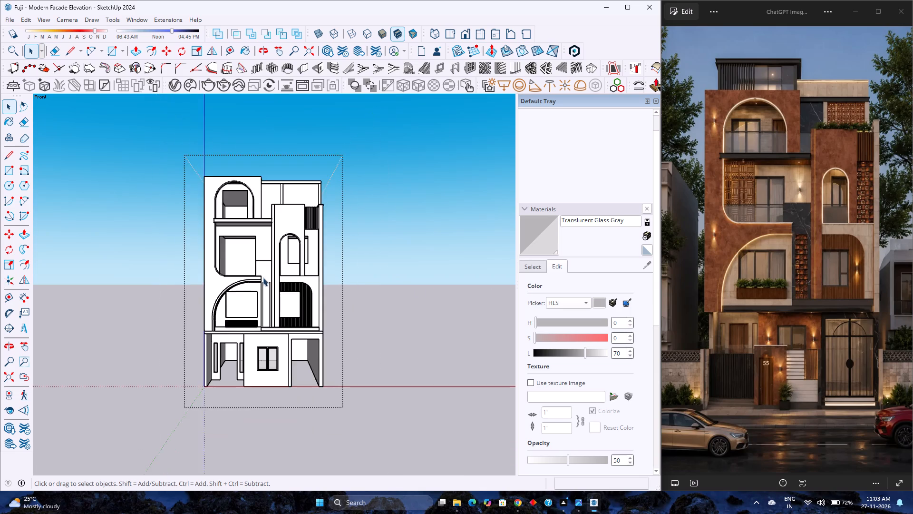
scroll(328, 270, "up", 2)
scroll(328, 270, "down", 4)
scroll(308, 276, "up", 4)
scroll(198, 278, "down", 4)
scroll(195, 279, "up", 4)
scroll(195, 279, "down", 4)
scroll(160, 279, "up", 3)
scroll(159, 279, "down", 1)
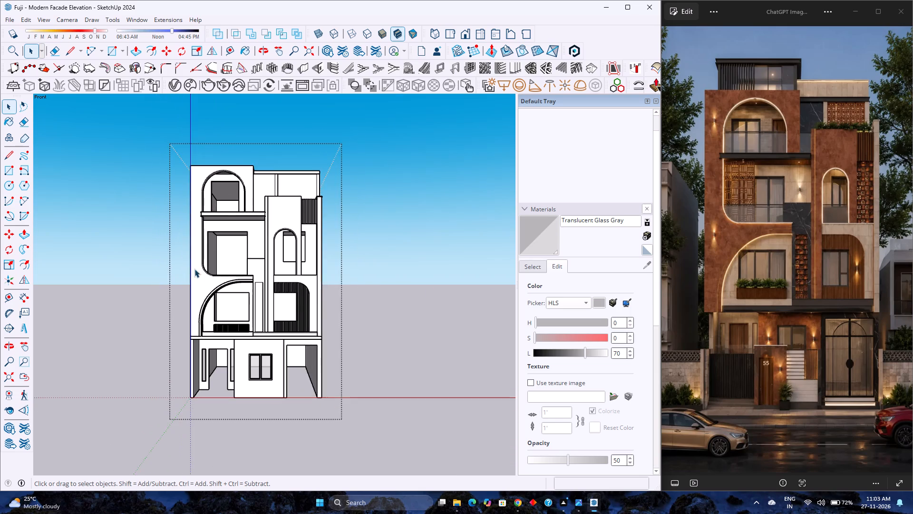
scroll(194, 269, "down", 1)
middle_click_drag(199, 268, 210, 351)
scroll(227, 257, "up", 4)
scroll(227, 257, "down", 5)
scroll(227, 257, "up", 5)
scroll(227, 257, "down", 5)
scroll(227, 257, "up", 4)
scroll(227, 257, "down", 4)
scroll(227, 257, "up", 4)
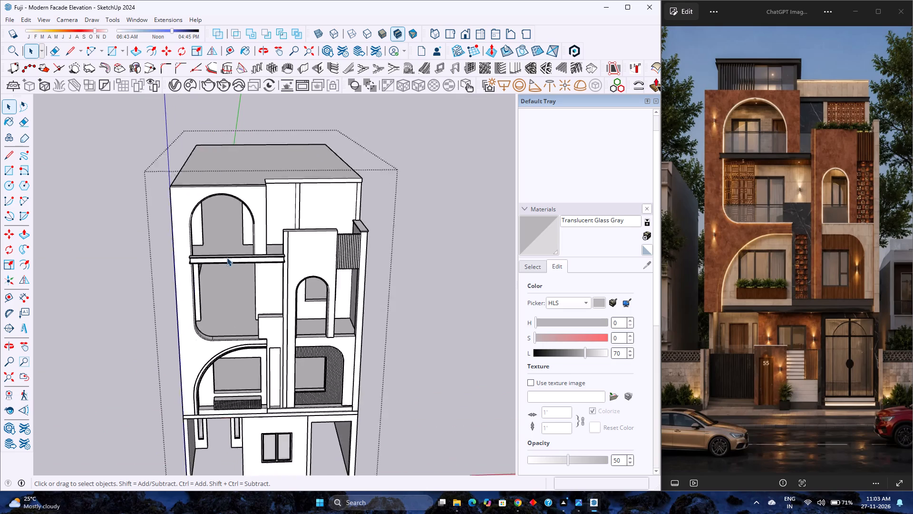
scroll(227, 257, "down", 4)
scroll(227, 257, "up", 5)
scroll(227, 257, "down", 5)
scroll(226, 260, "up", 5)
scroll(226, 260, "down", 4)
middle_click_drag(269, 259, 81, 284)
scroll(76, 257, "up", 4)
scroll(76, 257, "down", 5)
scroll(76, 257, "up", 4)
middle_click_drag(77, 260, 173, 255)
middle_click(173, 255)
scroll(173, 255, "down", 4)
middle_click_drag(165, 266, 268, 257)
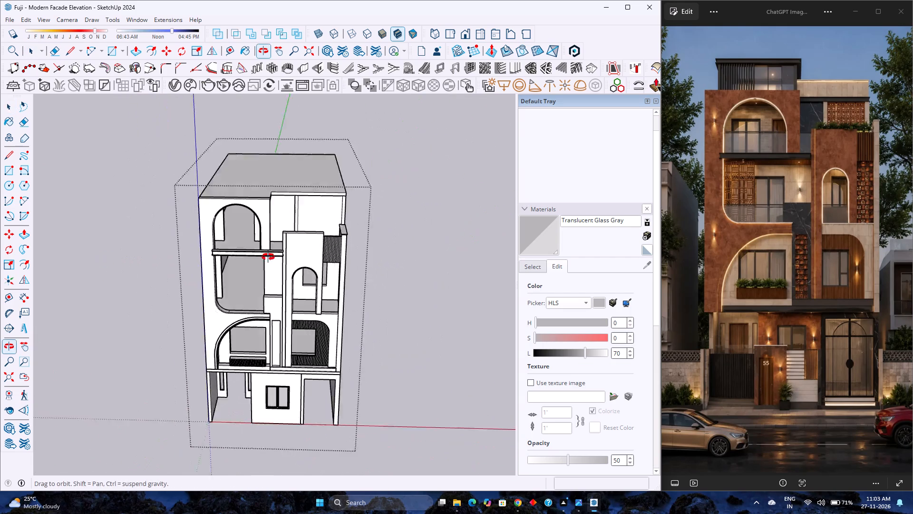
middle_click_drag(268, 257, 276, 257)
left_click(465, 36)
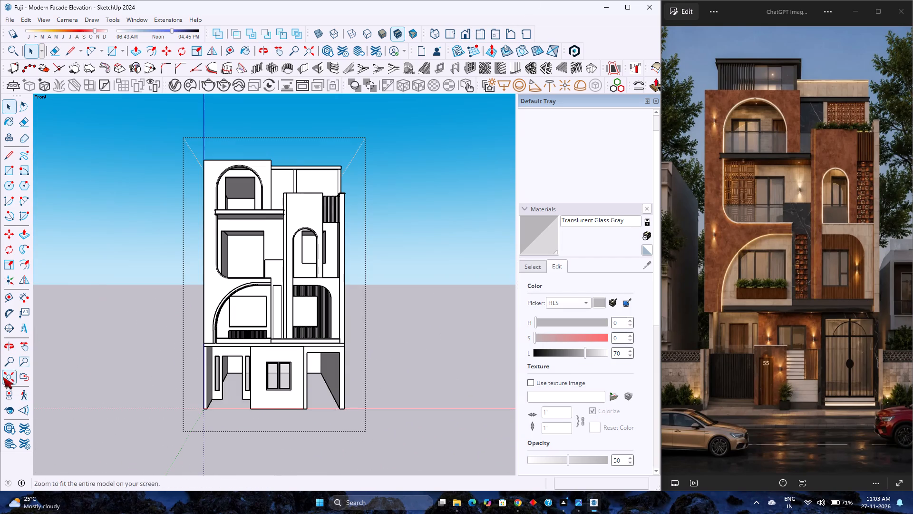
left_click(5, 381)
scroll(303, 309, "down", 4)
middle_click_drag(303, 309, 317, 385)
scroll(290, 278, "up", 4)
scroll(290, 278, "down", 4)
scroll(290, 278, "up", 3)
scroll(290, 278, "down", 4)
scroll(290, 278, "up", 4)
scroll(290, 278, "down", 4)
scroll(290, 278, "up", 4)
scroll(290, 278, "down", 4)
scroll(290, 278, "up", 3)
scroll(290, 278, "down", 3)
scroll(290, 278, "up", 3)
scroll(290, 278, "down", 3)
scroll(290, 278, "up", 3)
scroll(290, 278, "down", 3)
scroll(290, 277, "up", 1)
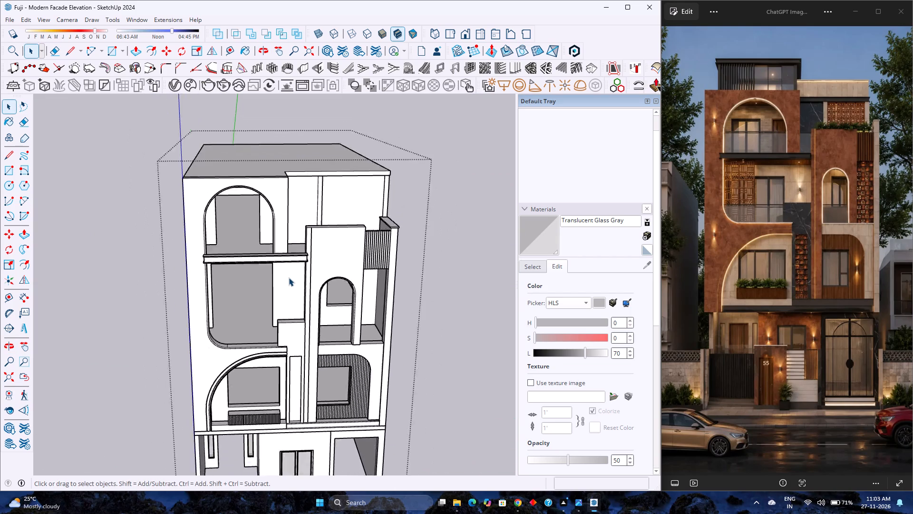
scroll(289, 277, "down", 3)
scroll(289, 277, "up", 4)
scroll(289, 276, "down", 3)
scroll(289, 276, "up", 1)
scroll(289, 276, "down", 1)
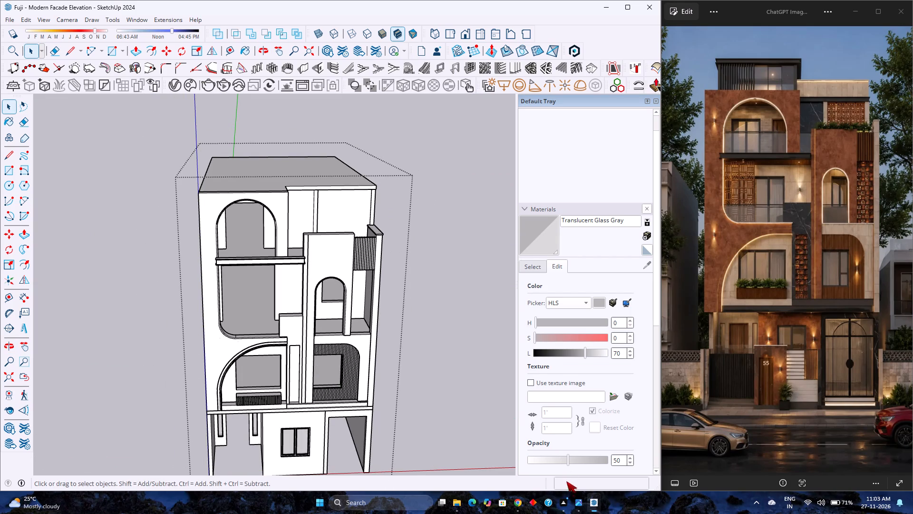
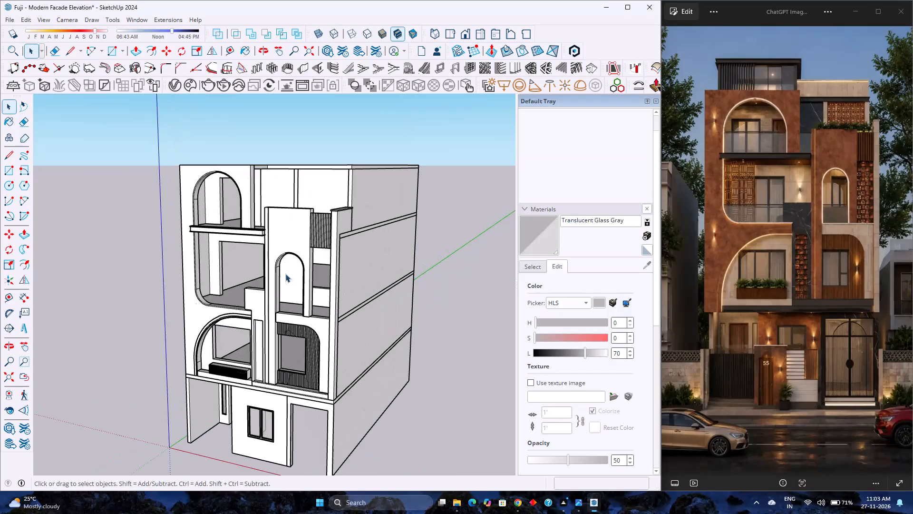
Open the roof slab group and draw a 35'3" by 22'6" rectangle on it, leaving out the front projection.
middle_click_drag(289, 270, 390, 374)
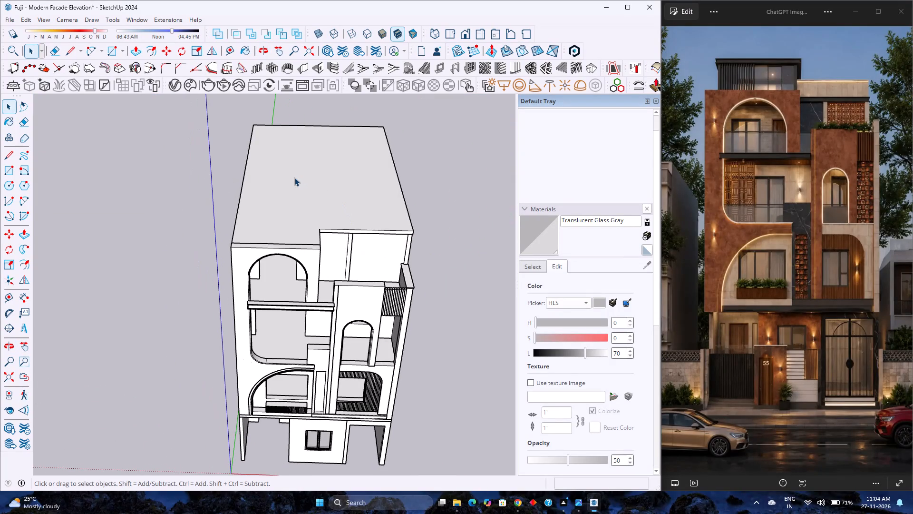
scroll(294, 182, "up", 4)
middle_click_drag(294, 184, 336, 257)
scroll(329, 247, "down", 4)
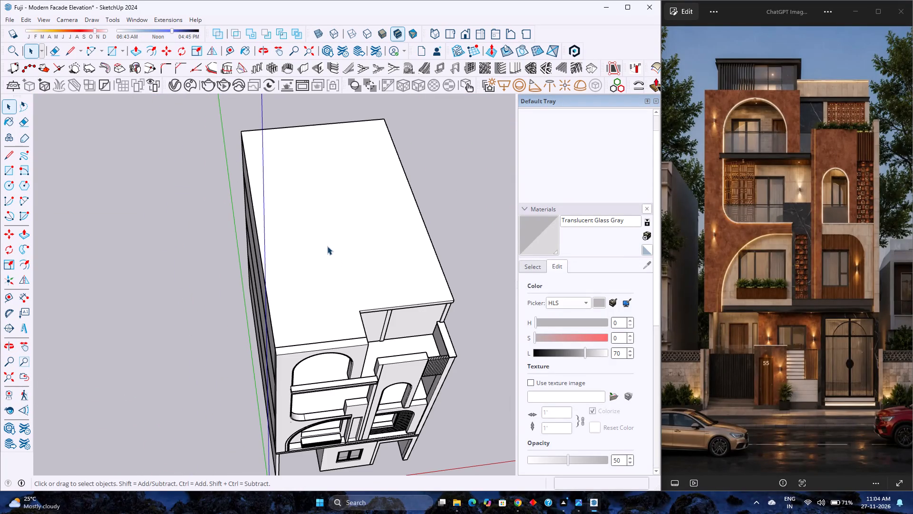
double_click(327, 246)
scroll(327, 246, "up", 3)
left_click(334, 242)
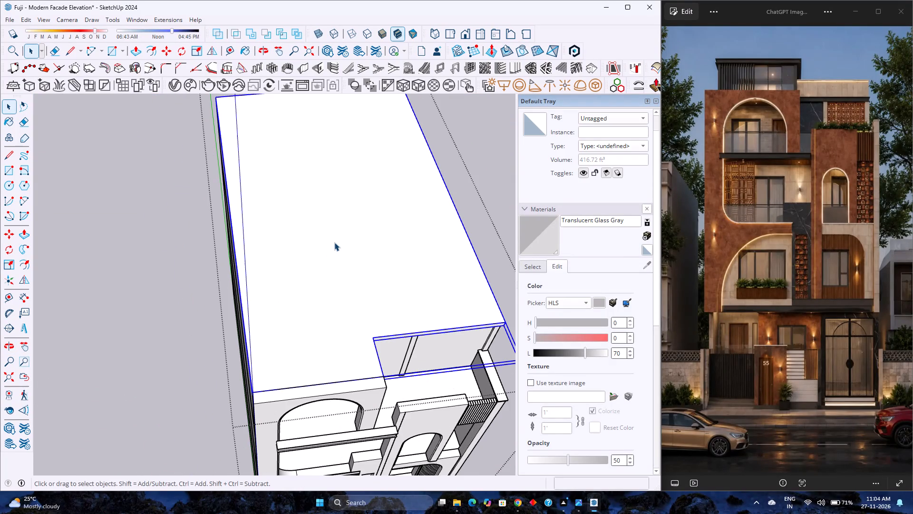
left_click(334, 242)
scroll(326, 246, "down", 3)
double_click(326, 246)
scroll(336, 258, "up", 3)
left_click(350, 263)
key("Escape")
left_click(350, 265)
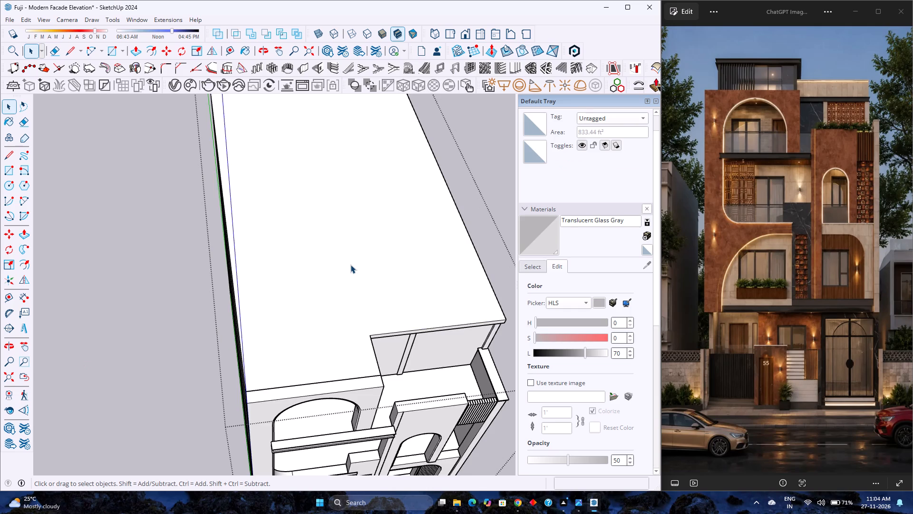
scroll(350, 265, "down", 4)
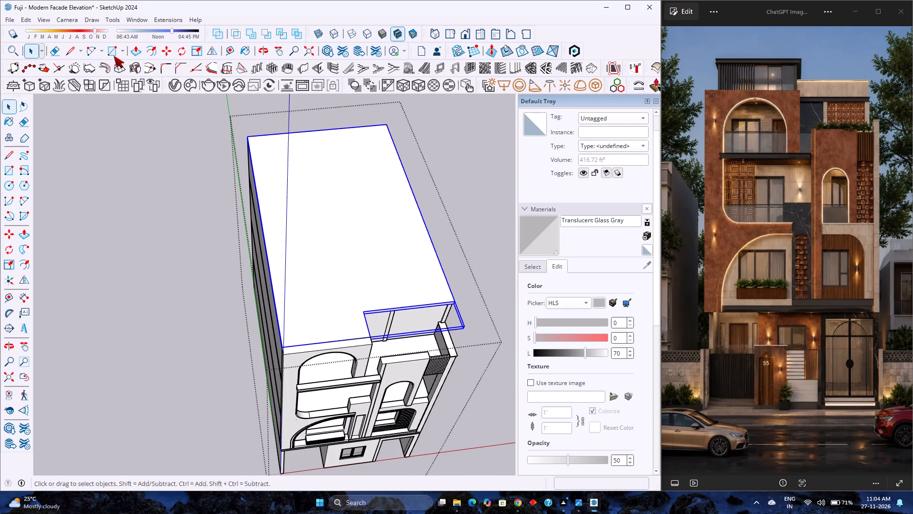
left_click(114, 55)
left_click(248, 138)
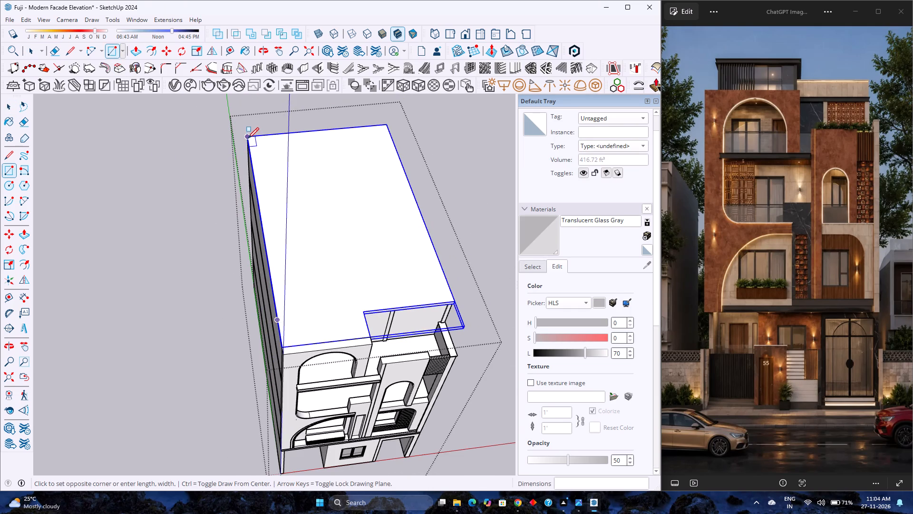
left_click(454, 297)
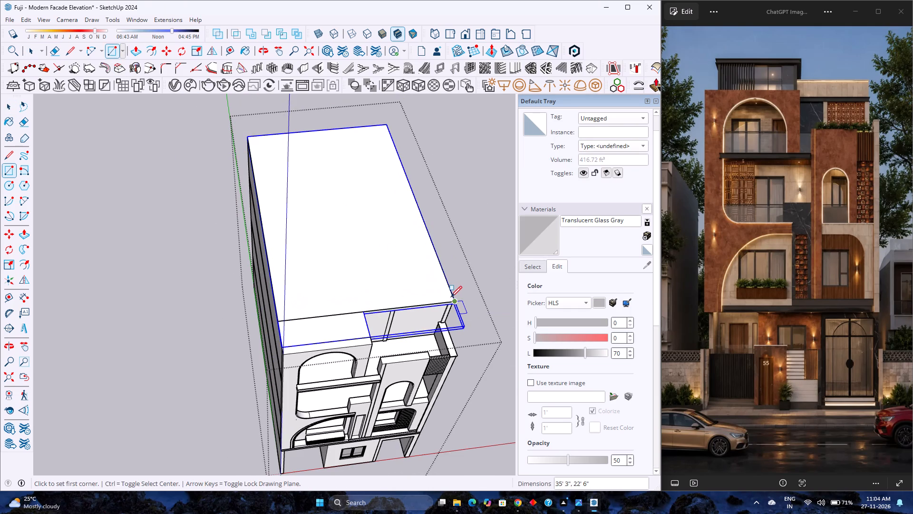
key("space")
Make the new roof rectangle its own group and open that group for editing.
left_click(381, 248)
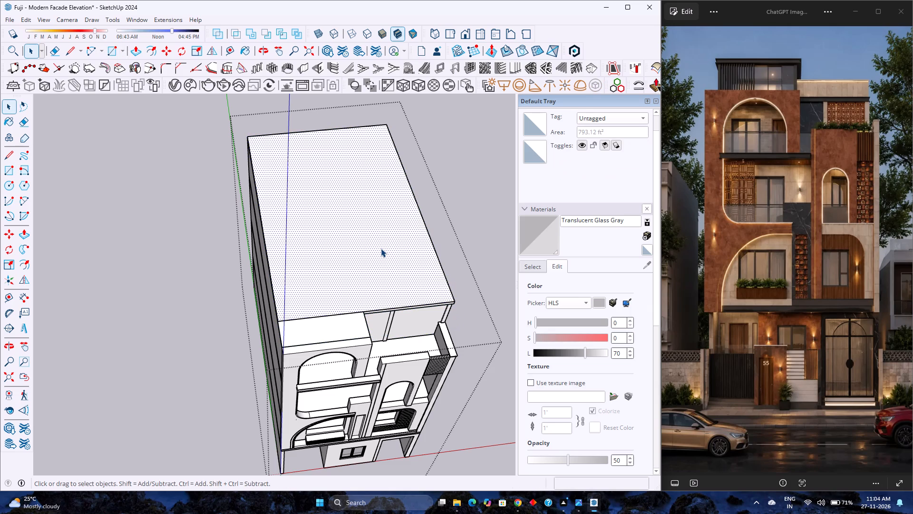
double_click(381, 248)
right_click(381, 248)
left_click(425, 88)
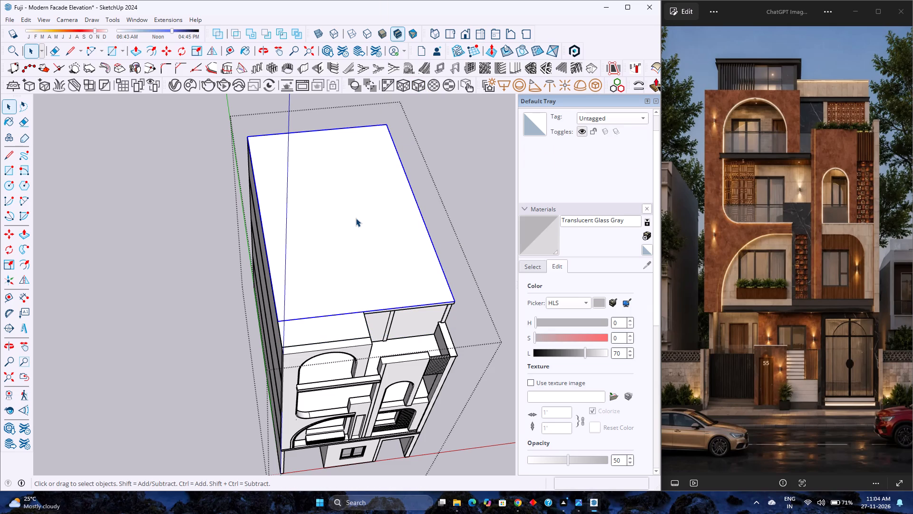
double_click(356, 218)
double_click(354, 218)
Offset the roof rectangle's outline 9" inward and delete the inner face, leaving a border for the parapet.
scroll(349, 249, "up", 1)
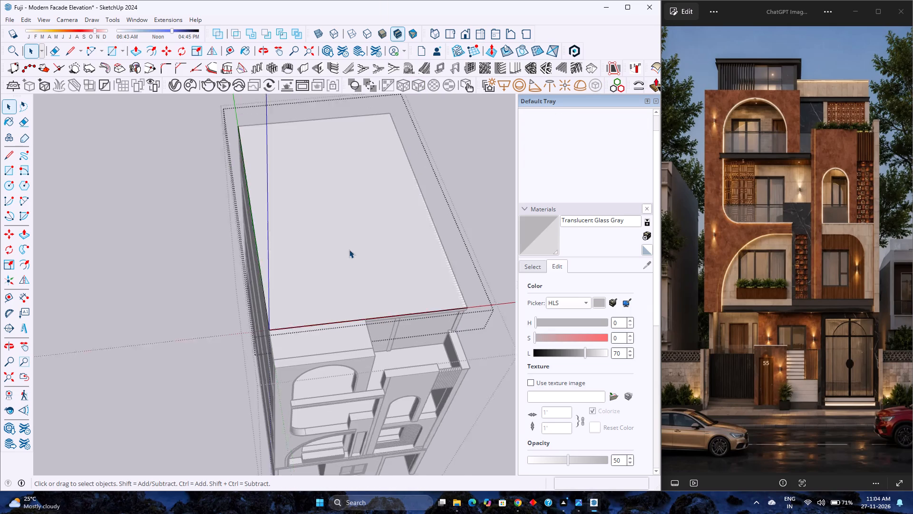
scroll(349, 249, "up", 1)
scroll(349, 249, "down", 1)
middle_click_drag(357, 250, 315, 286)
left_click(155, 51)
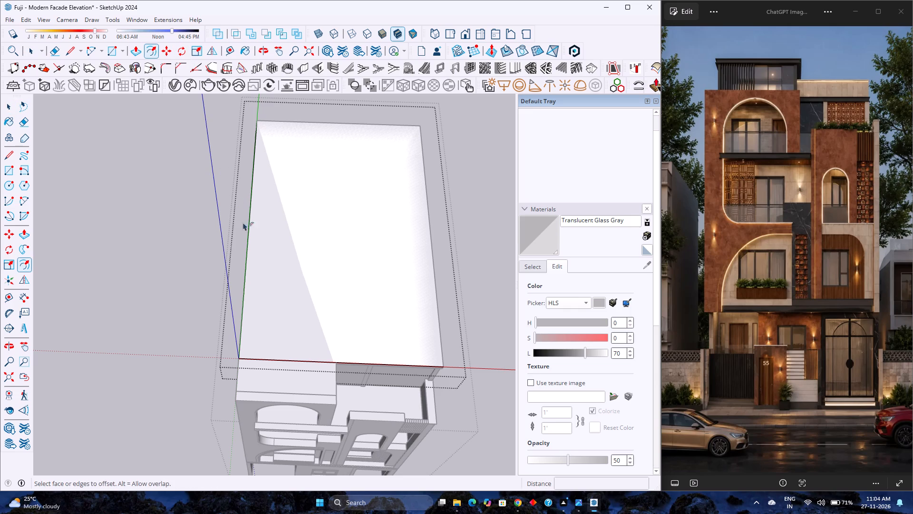
left_click(252, 232)
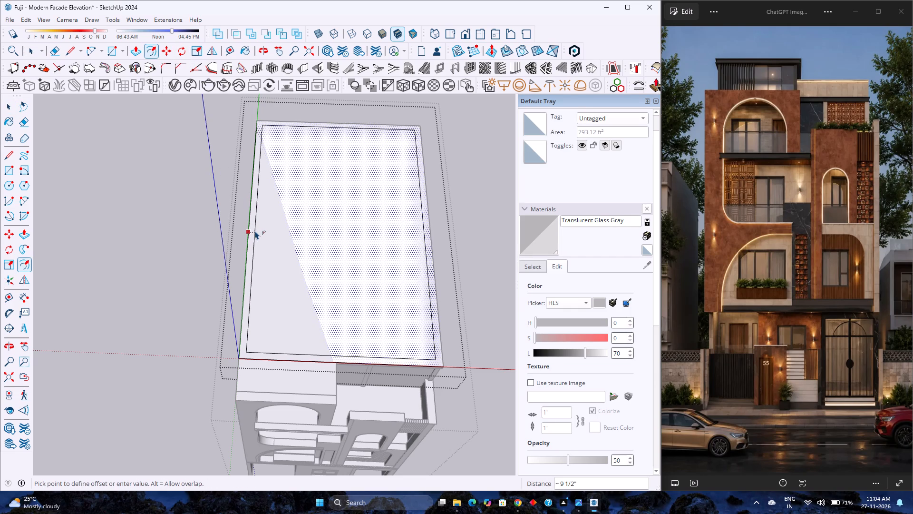
key("9")
key("Return")
key("space")
left_click(295, 227)
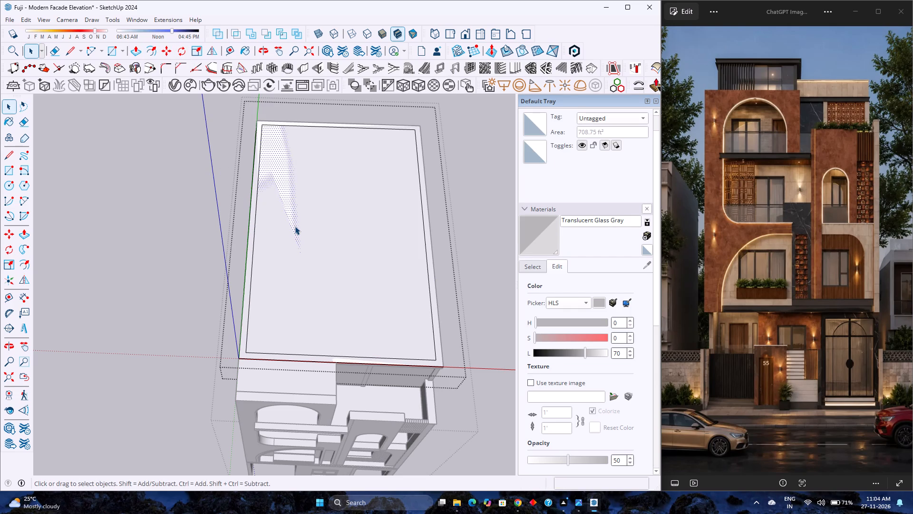
scroll(304, 242, "up", 3)
key("Delete")
scroll(305, 246, "down", 4)
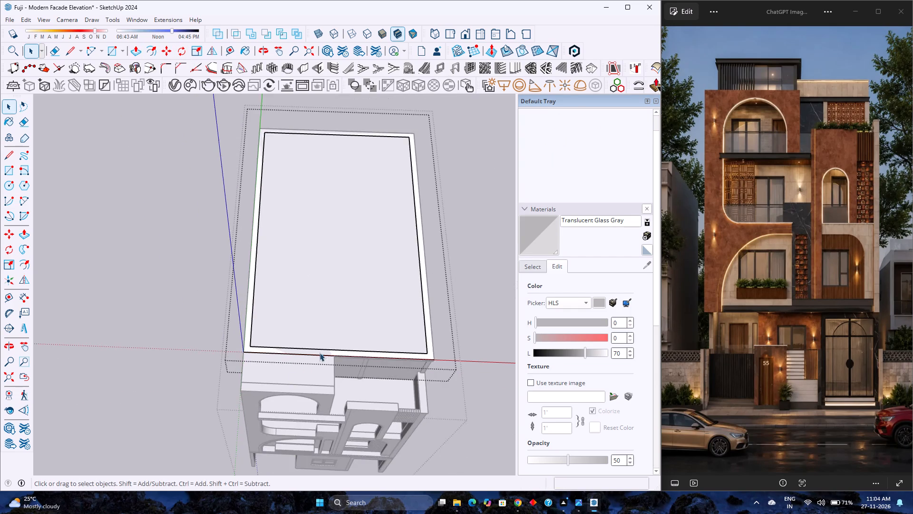
Push/Pull the 9" roof border up 2'10" to form the parapet wall.
scroll(322, 351, "up", 3)
middle_click_drag(319, 351, 256, 288)
scroll(280, 305, "up", 7)
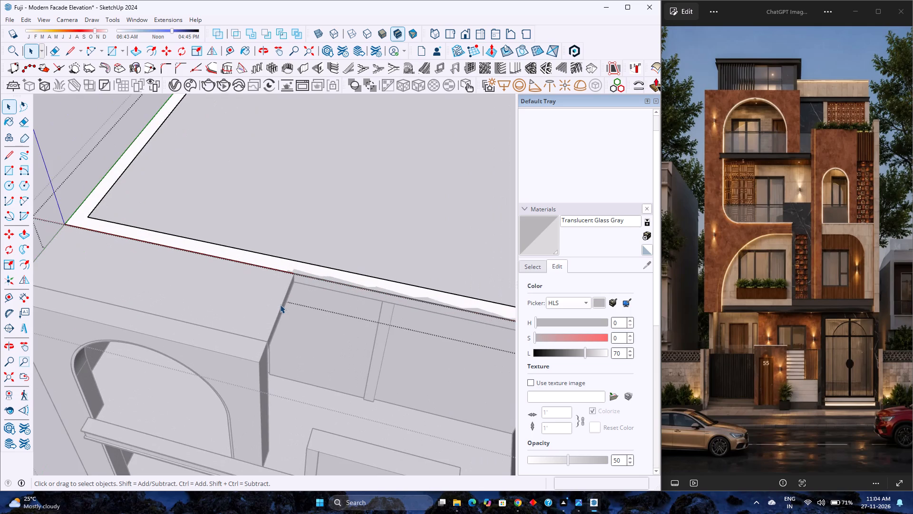
scroll(280, 304, "up", 3)
key("p")
scroll(282, 290, "down", 4)
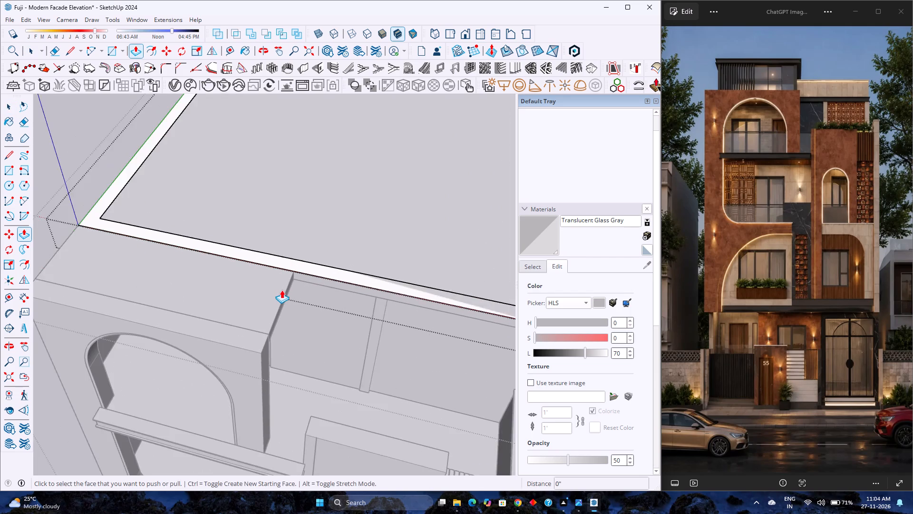
scroll(282, 289, "down", 6)
left_click(282, 273)
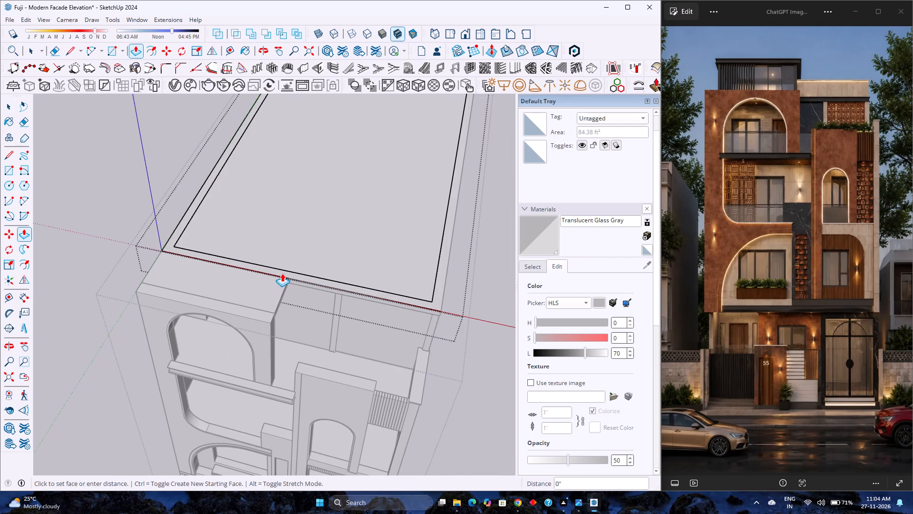
key("2")
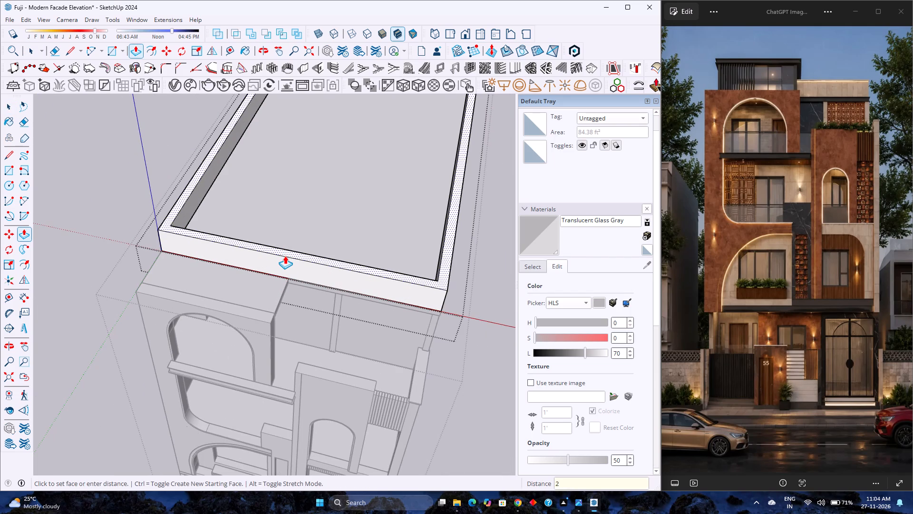
type("'10")
key("Return")
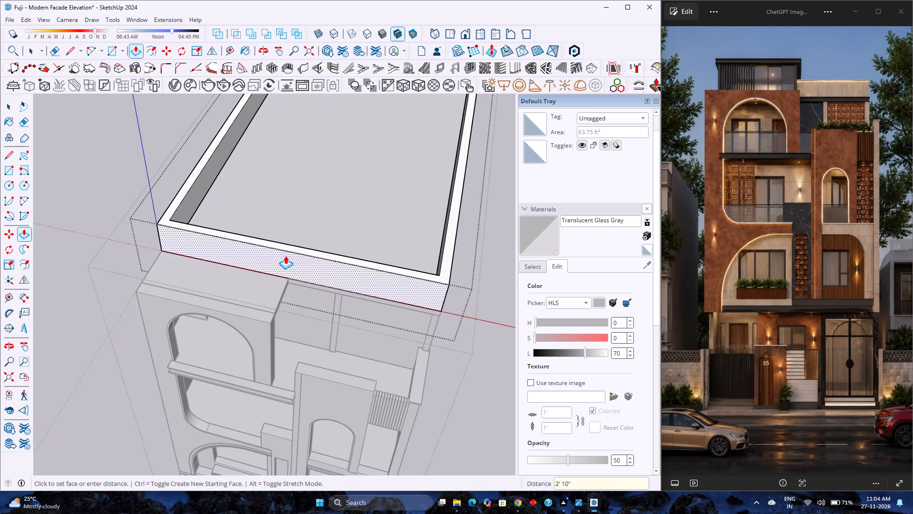
scroll(283, 253, "up", 3)
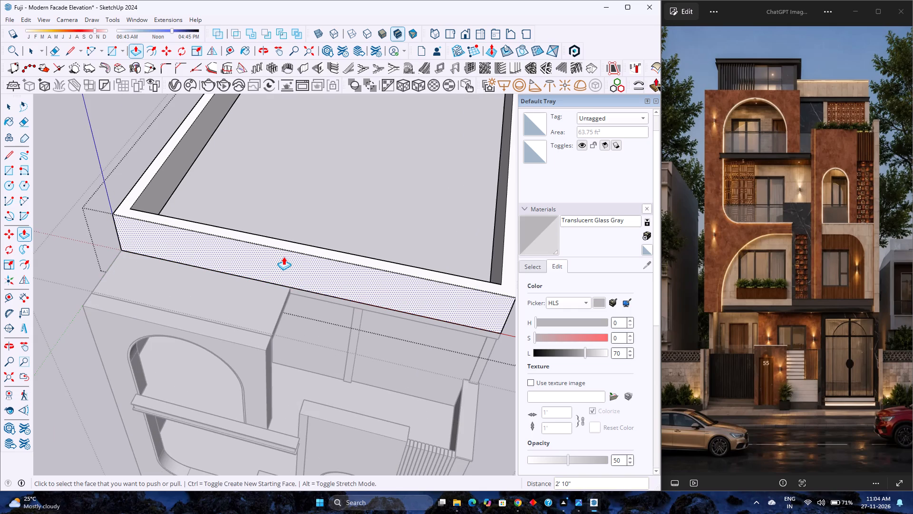
key("space")
Draw a line across the top face of the front parapet at its midpoint, from the inner to the outer edge.
left_click(69, 56)
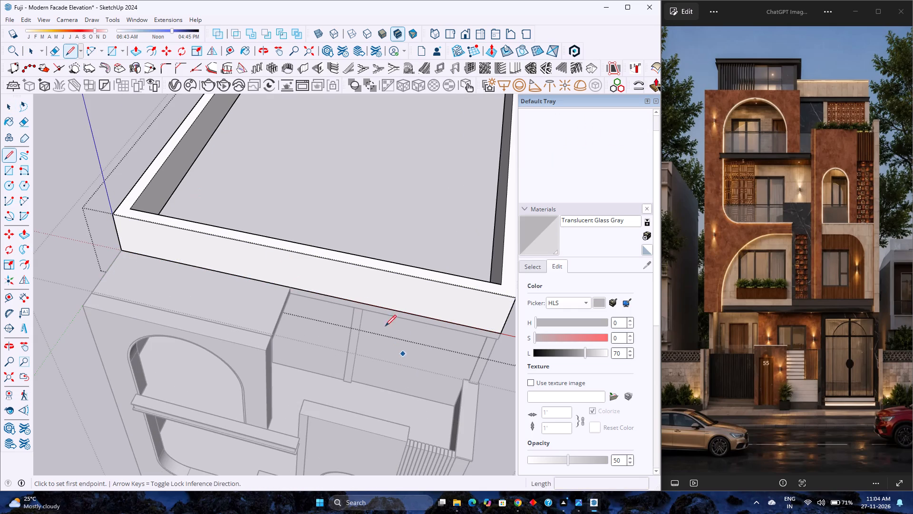
left_click(306, 242)
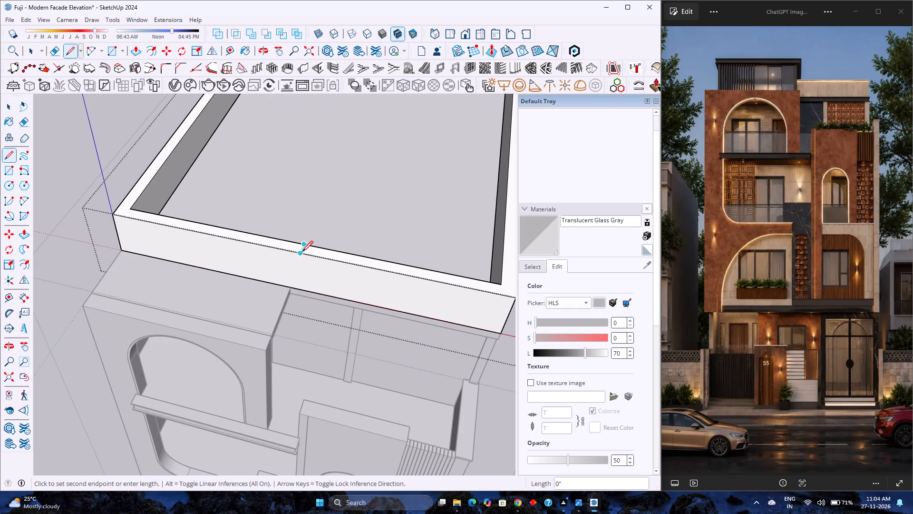
left_click(301, 253)
scroll(301, 252, "up", 5)
key("space")
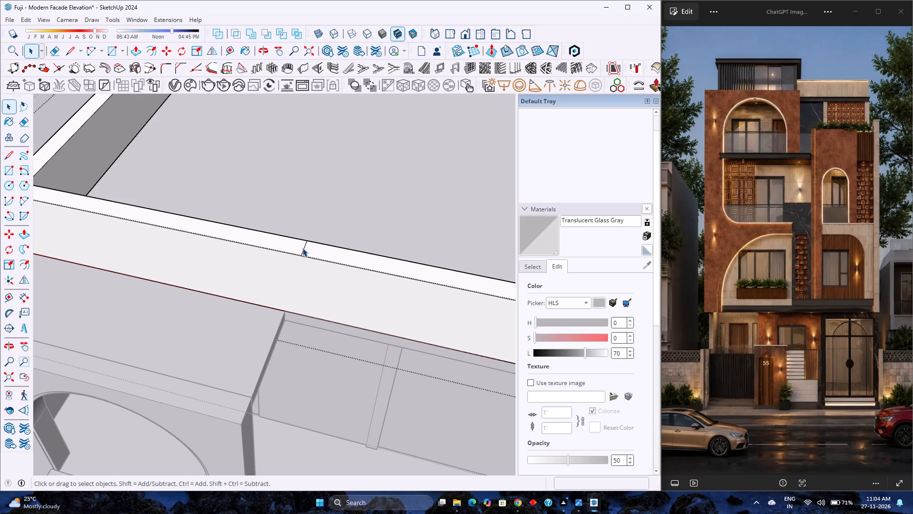
Move the dividing line on the front parapet's top 1' along the red axis towards the arched-balcony side.
left_click(304, 249)
key("m")
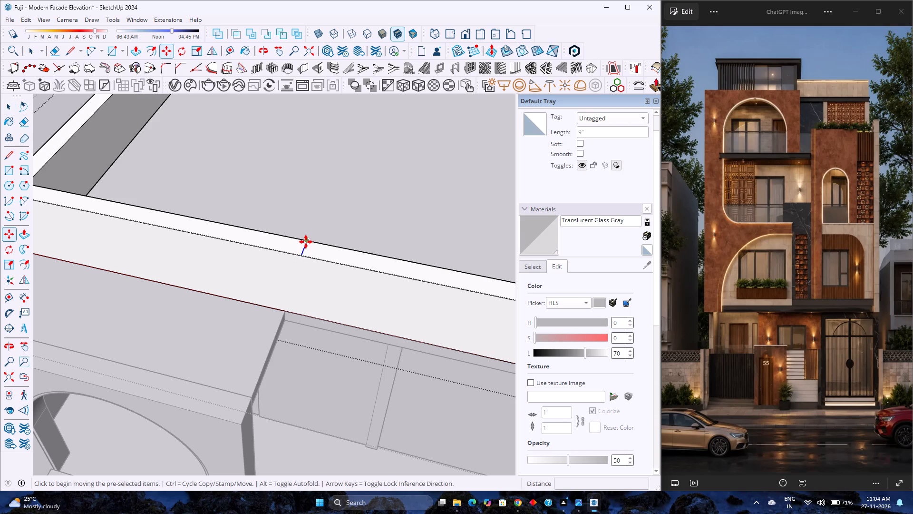
left_click(306, 241)
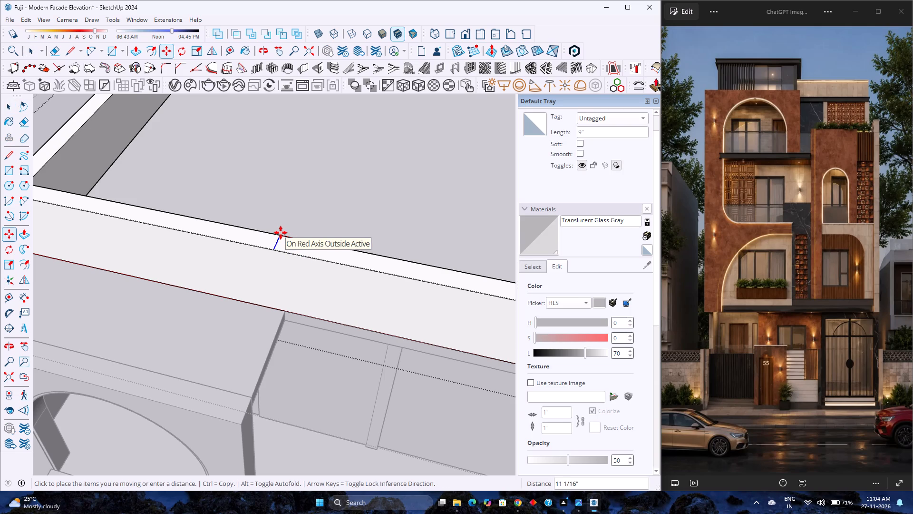
scroll(281, 233, "down", 1)
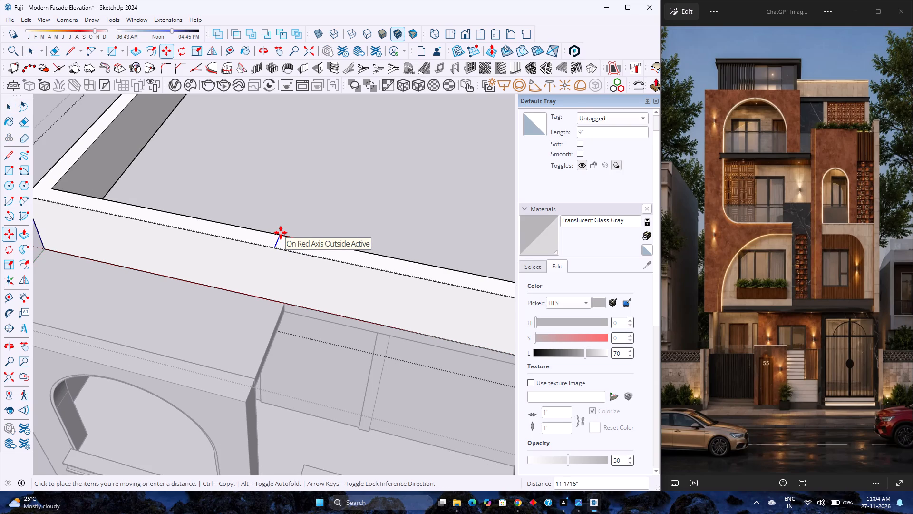
key("Right")
type("1'")
key("Return")
Draw a 2'10" vertical line down the parapet's front face from the dividing line to the bottom edge.
scroll(277, 238, "down", 7)
middle_click_drag(254, 280, 338, 188)
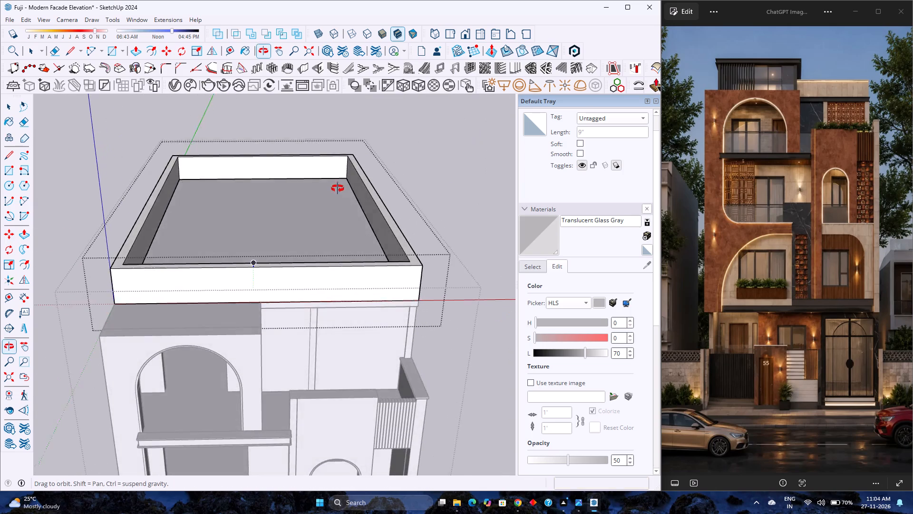
middle_click_drag(338, 188, 338, 188)
scroll(330, 198, "down", 3)
scroll(295, 266, "up", 3)
middle_click_drag(295, 266, 299, 212)
scroll(303, 190, "up", 3)
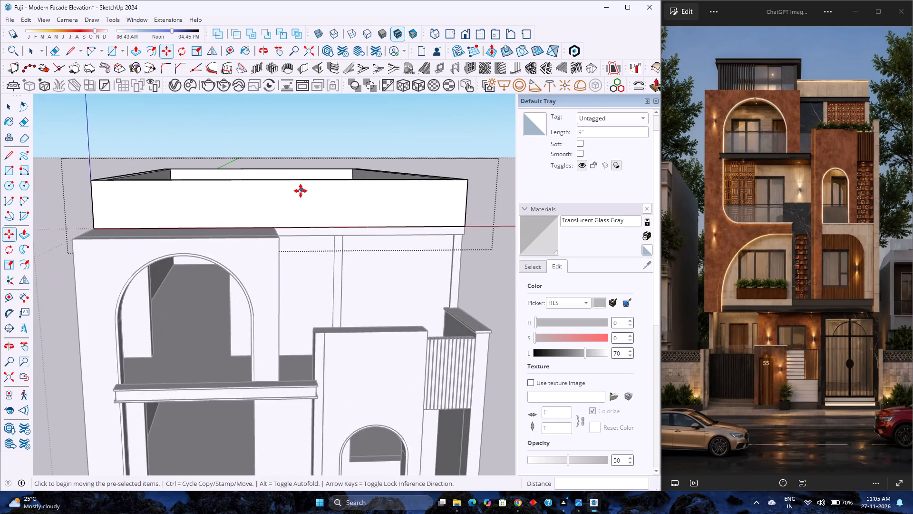
scroll(301, 191, "up", 2)
middle_click_drag(301, 191, 293, 286)
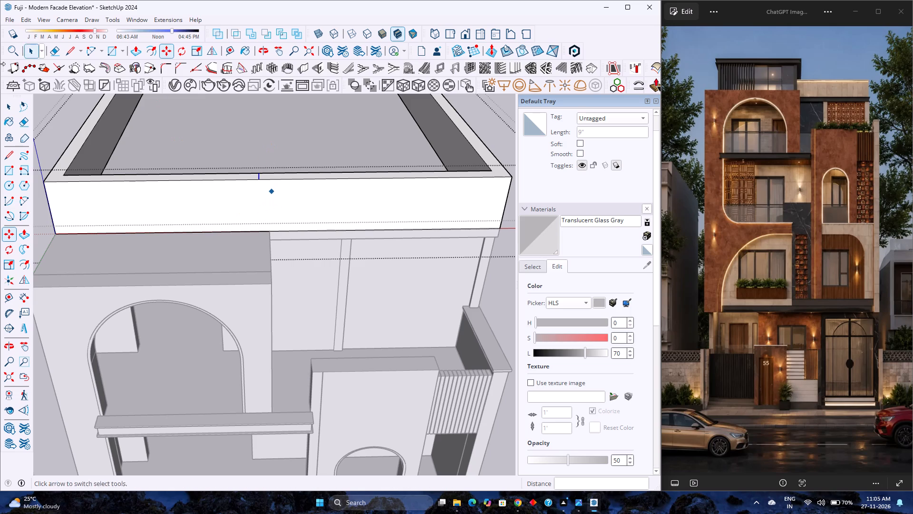
left_click(65, 49)
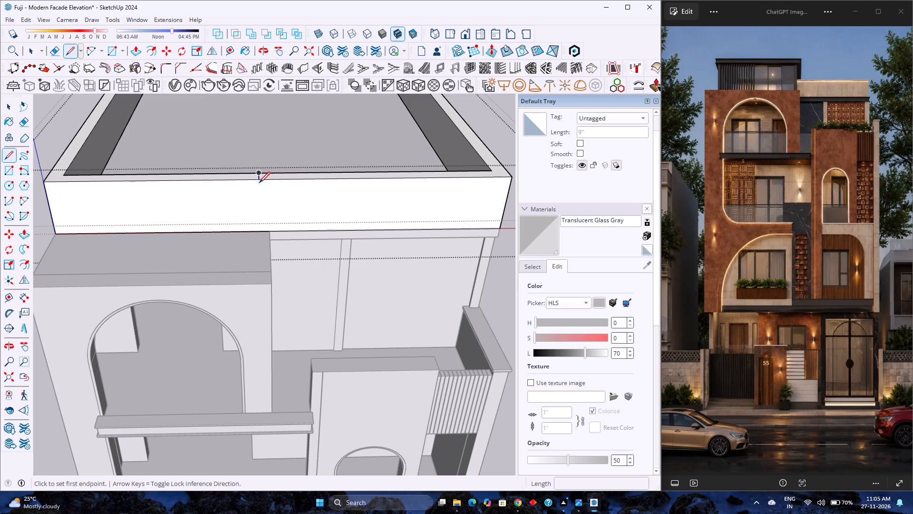
left_click(259, 181)
left_click(261, 232)
Examine the divided front parapet and the side parapets from the front and from above.
scroll(254, 224, "up", 3)
scroll(254, 222, "down", 2)
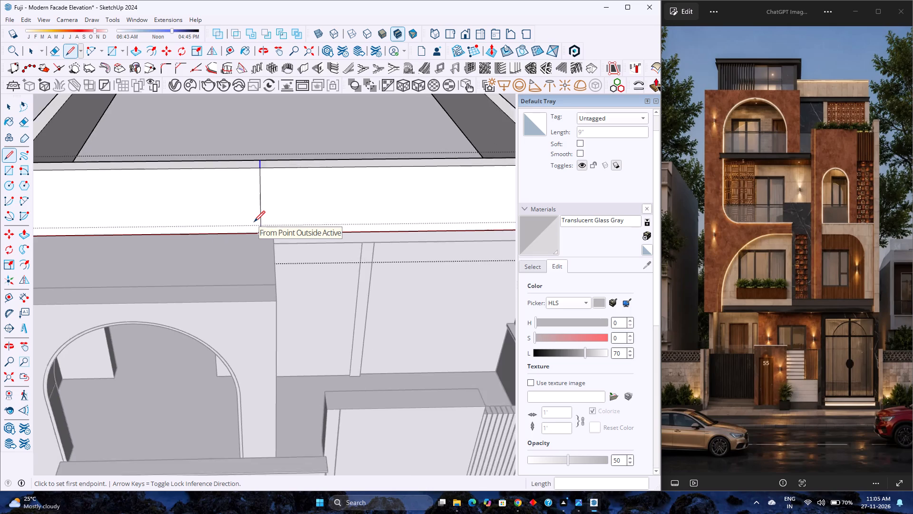
scroll(254, 222, "down", 1)
scroll(253, 222, "up", 2)
scroll(253, 222, "down", 8)
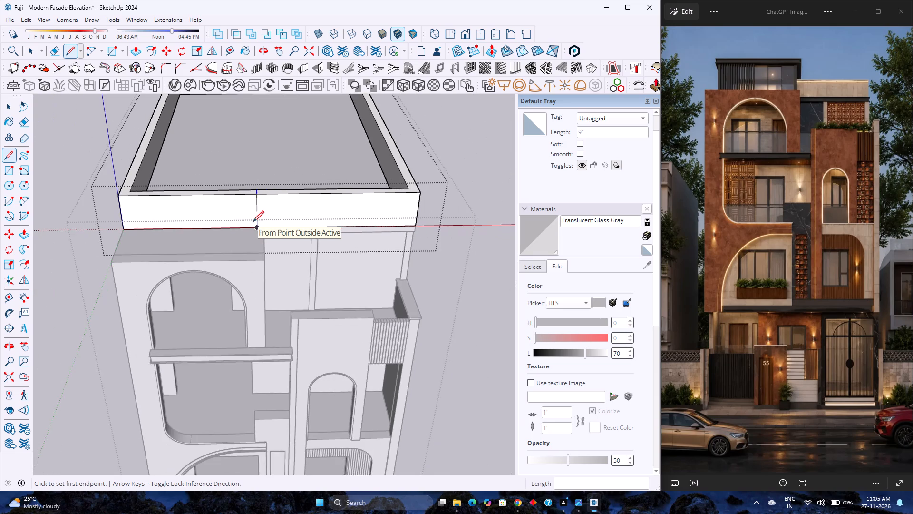
scroll(253, 221, "down", 3)
scroll(182, 170, "up", 3)
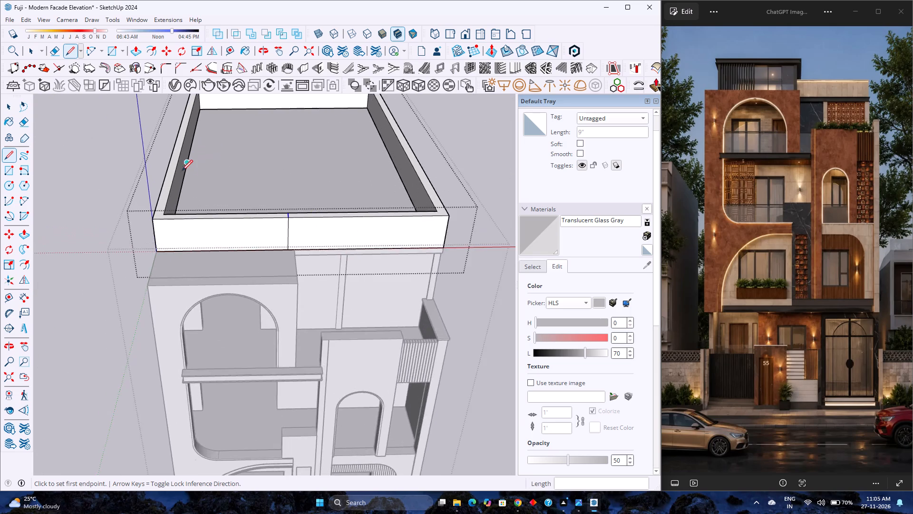
middle_click_drag(182, 177, 177, 277)
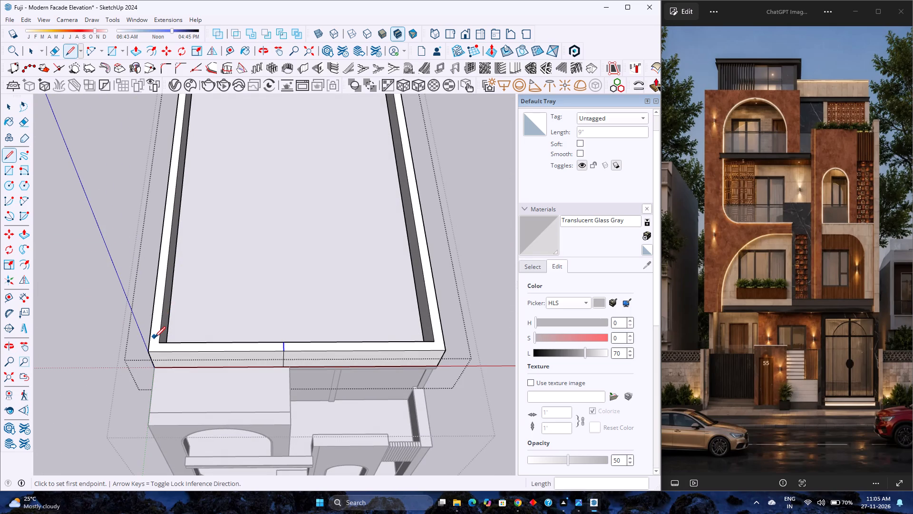
Place a guide on the roof 14' back from the front parapet's inner edge, parallel to it.
key("space")
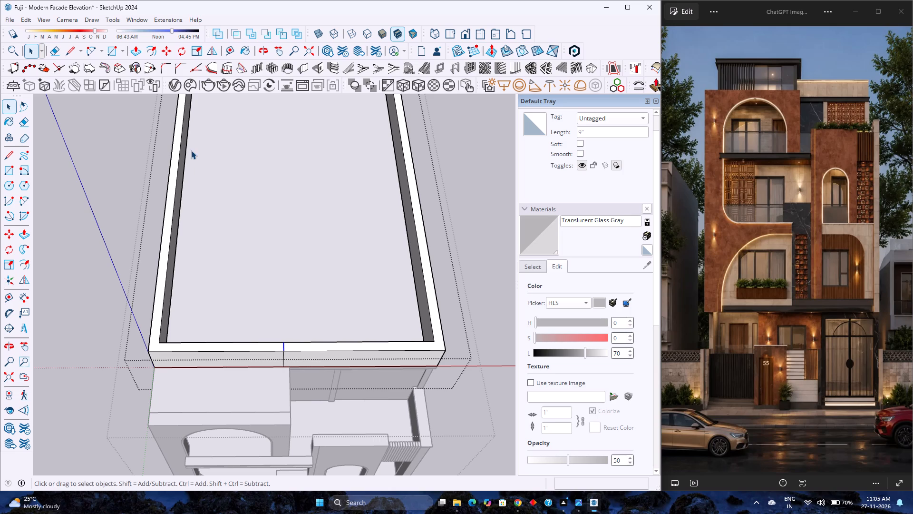
left_click(224, 50)
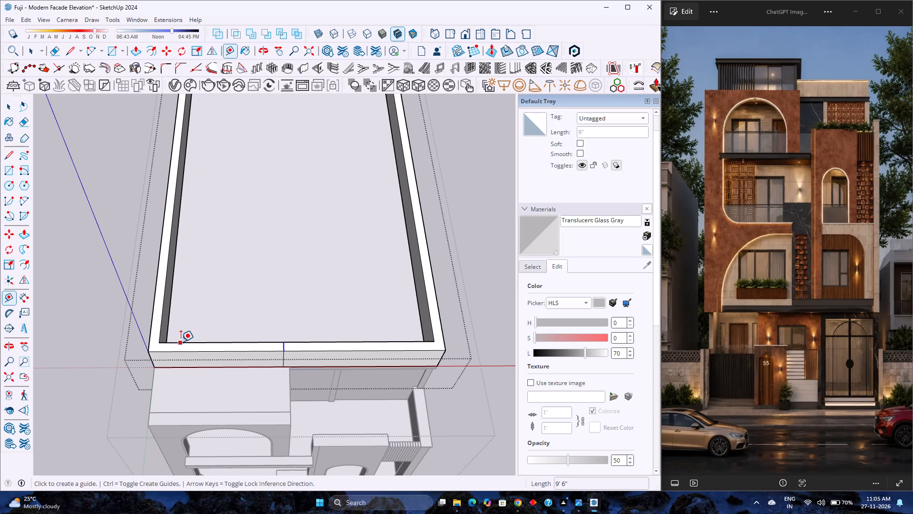
left_click(181, 343)
key("Left")
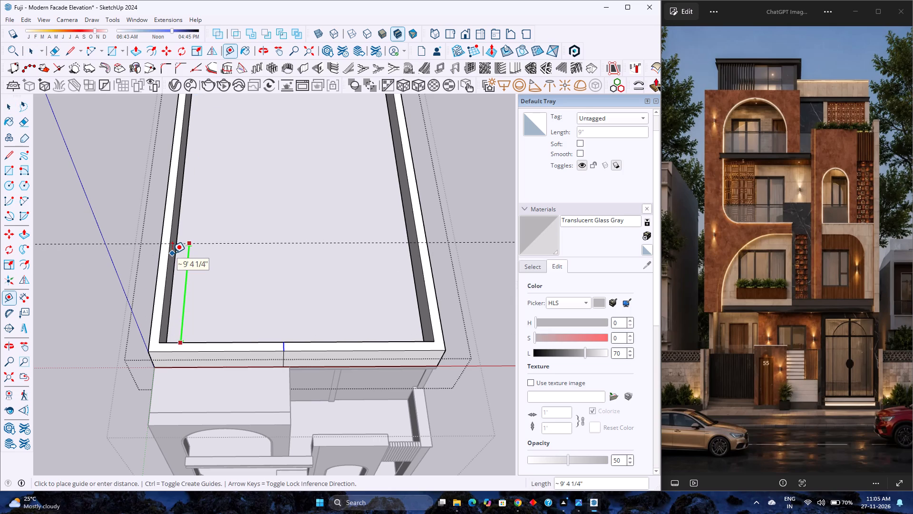
type("12'")
key("Return")
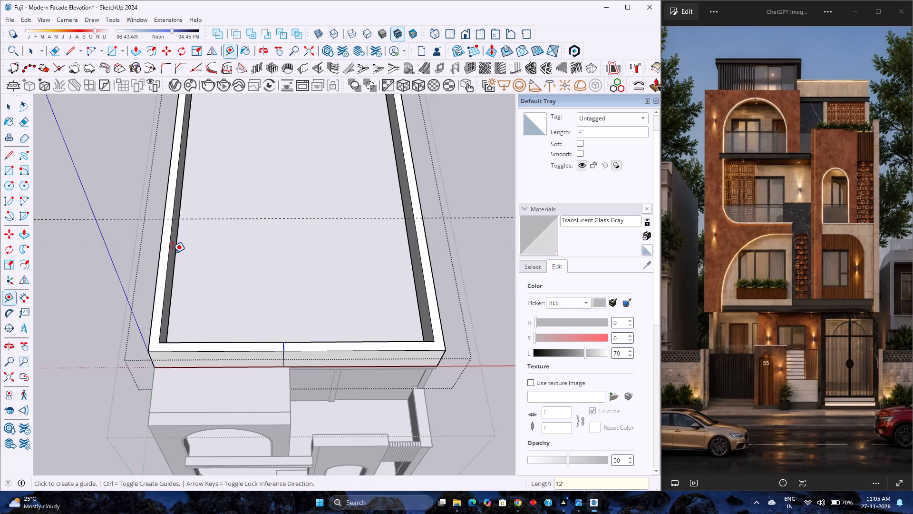
type("14'")
key("Return")
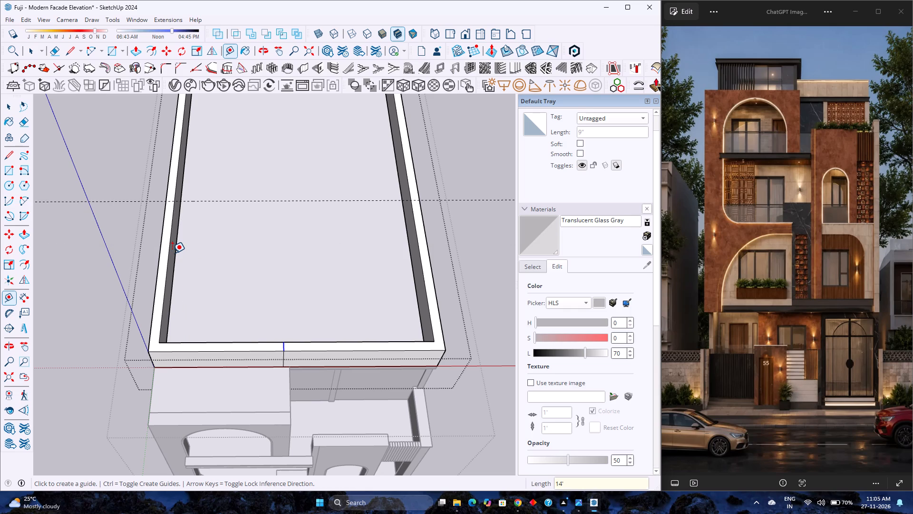
Divide the arched-balcony-side parapet at the guide with a line across its top and a 2'9" vertical line down its inner face.
scroll(189, 215, "up", 7)
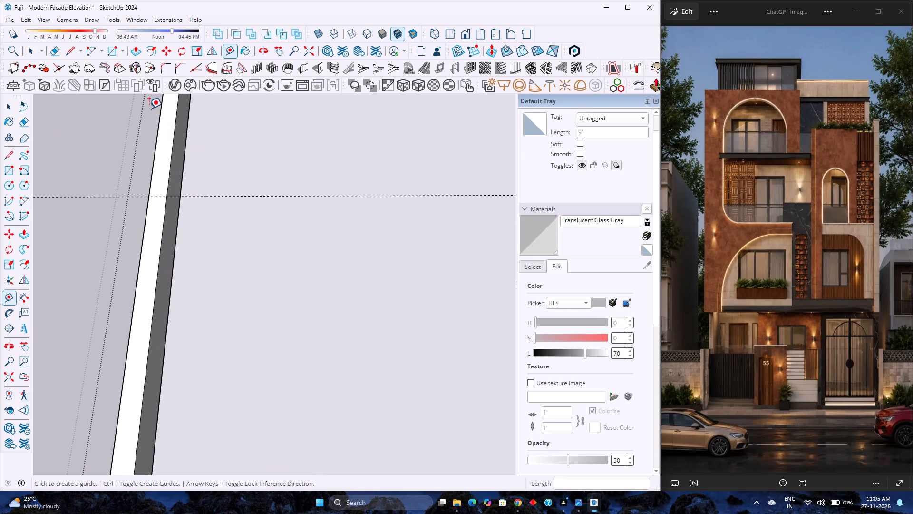
left_click(70, 52)
left_click(148, 195)
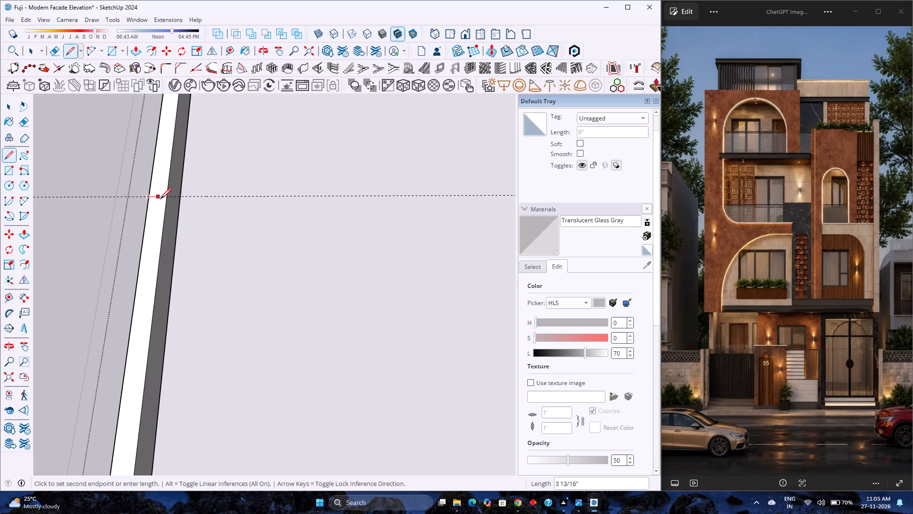
left_click(166, 199)
scroll(178, 211, "up", 1)
middle_click_drag(176, 211, 92, 149)
middle_click(92, 149)
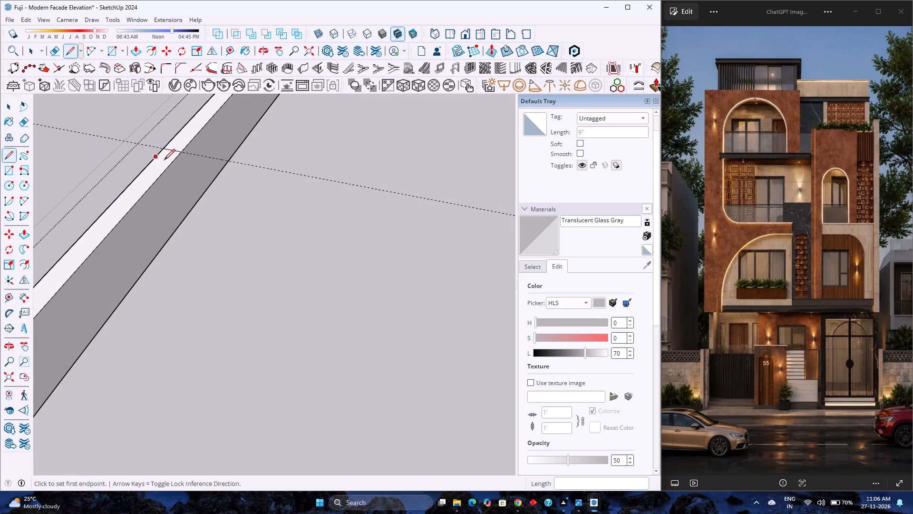
left_click(183, 152)
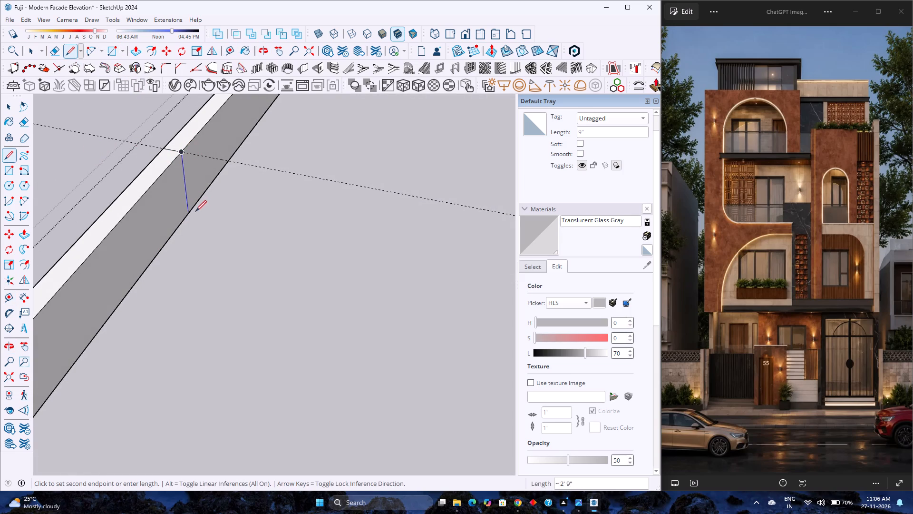
left_click(190, 215)
scroll(190, 215, "down", 7)
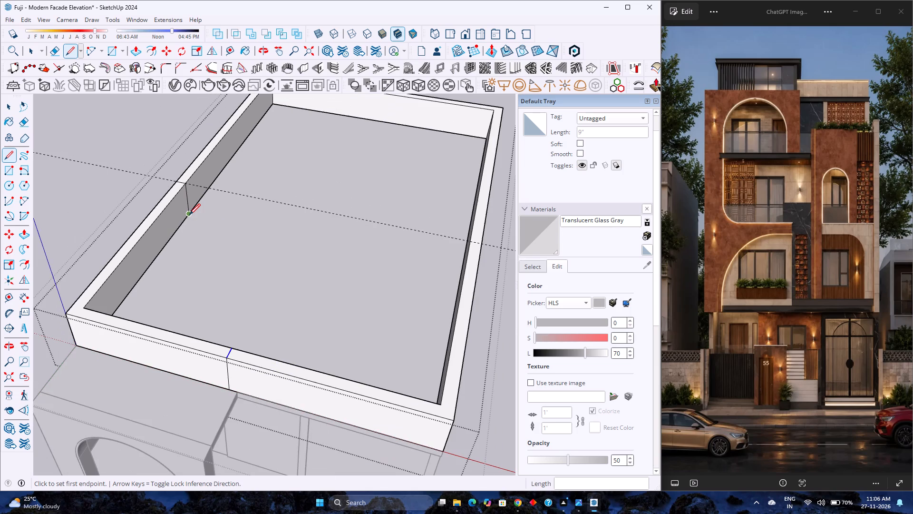
Push/Pull the L-shaped top face of the parapet corner above the arched balcony up by 5'.
key("p")
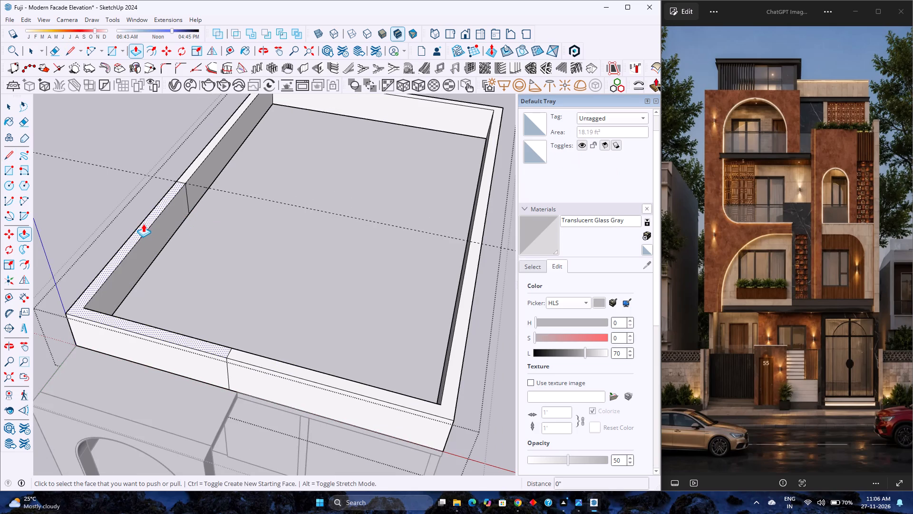
left_click(143, 224)
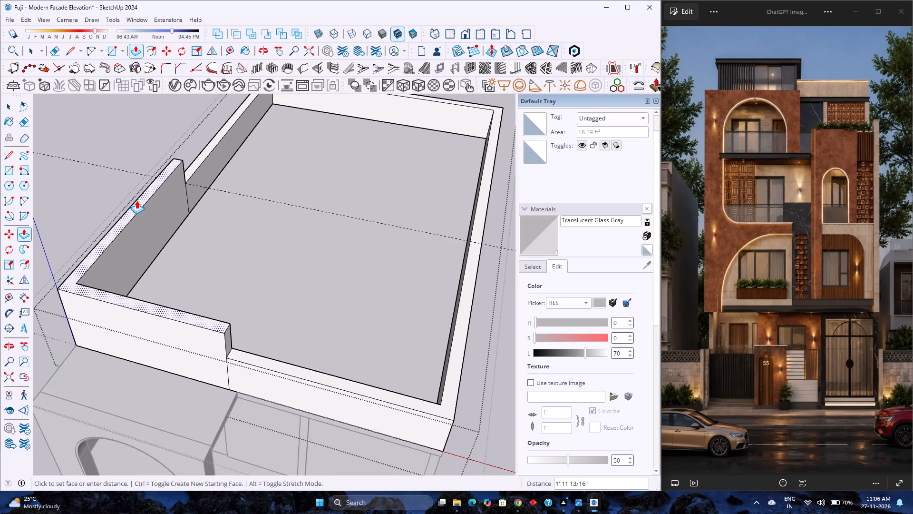
type("4'")
key("6")
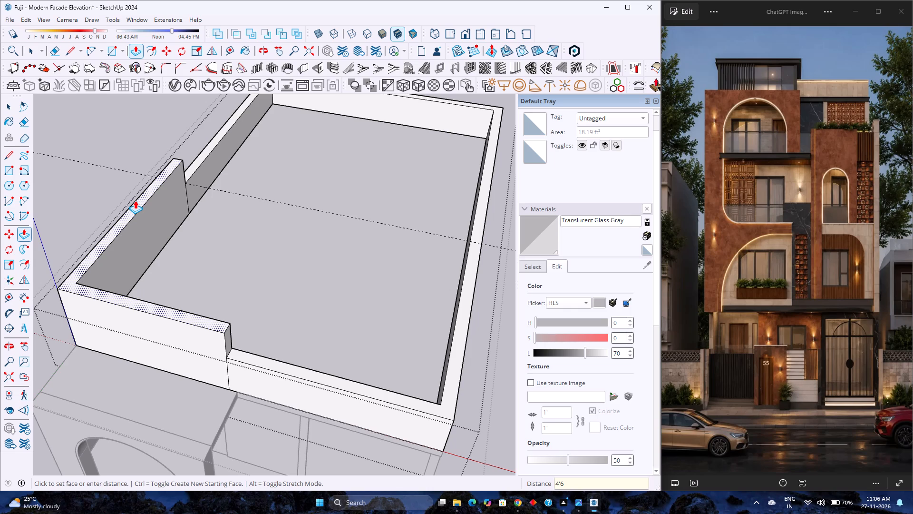
key("BackSpace")
key("BackSpace")
key("BackSpace")
type("5'")
key("Return")
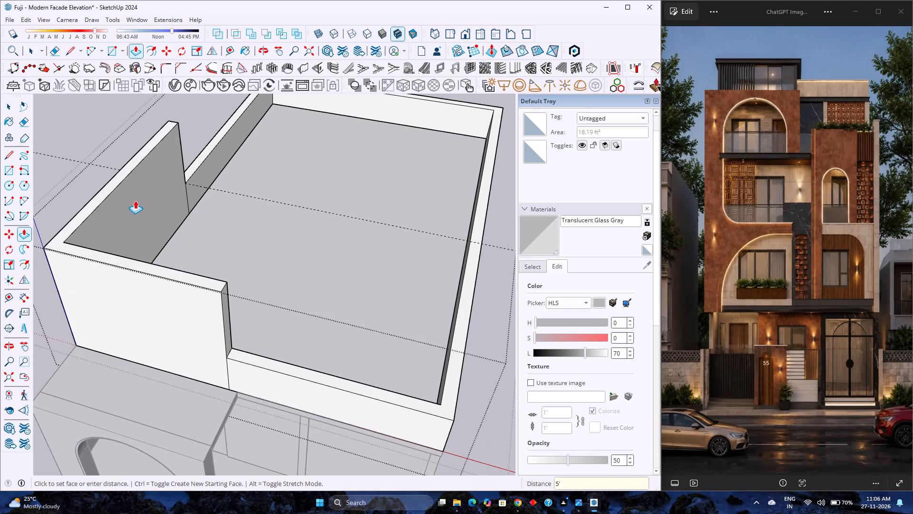
Lower the raised L-shaped parapet corner by 1' and leave the parapet group.
scroll(139, 204, "down", 4)
middle_click_drag(148, 239, 185, 169)
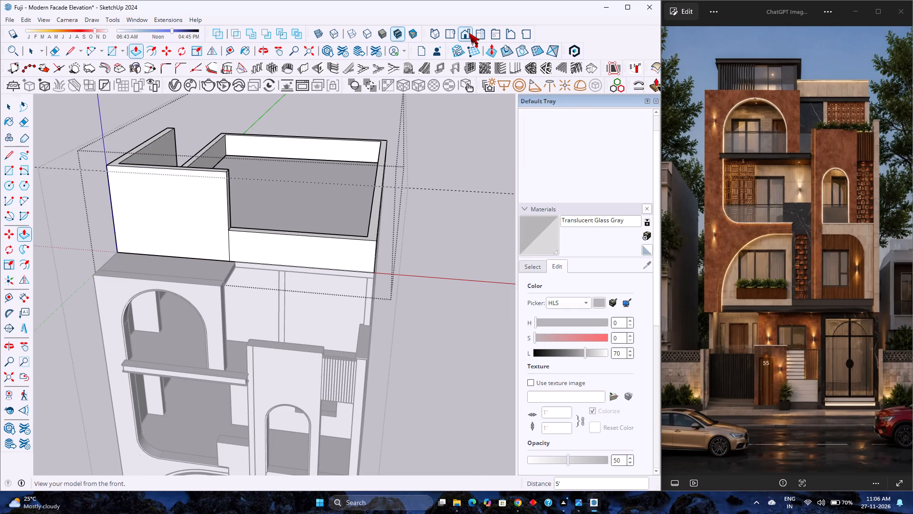
left_click(469, 33)
scroll(418, 168, "down", 7)
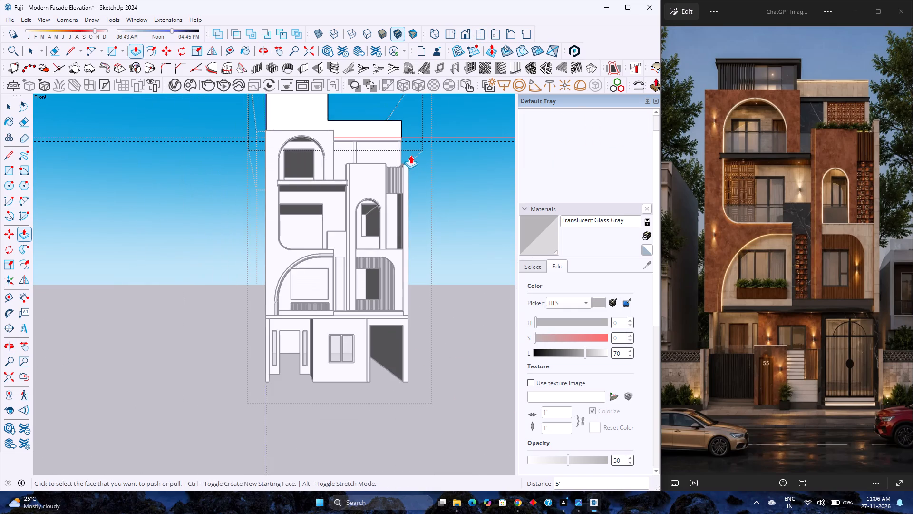
middle_click_drag(410, 153, 374, 201, "shift")
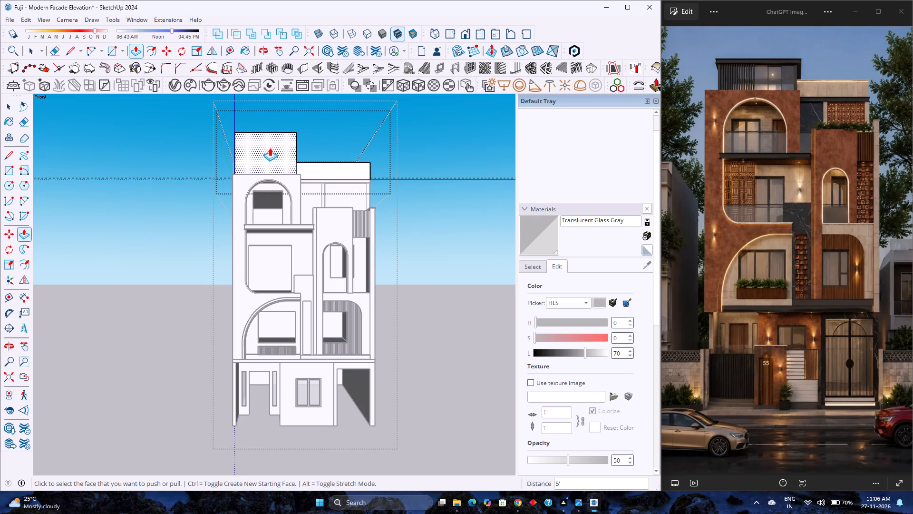
scroll(307, 138, "up", 7)
middle_click_drag(301, 141, 204, 240)
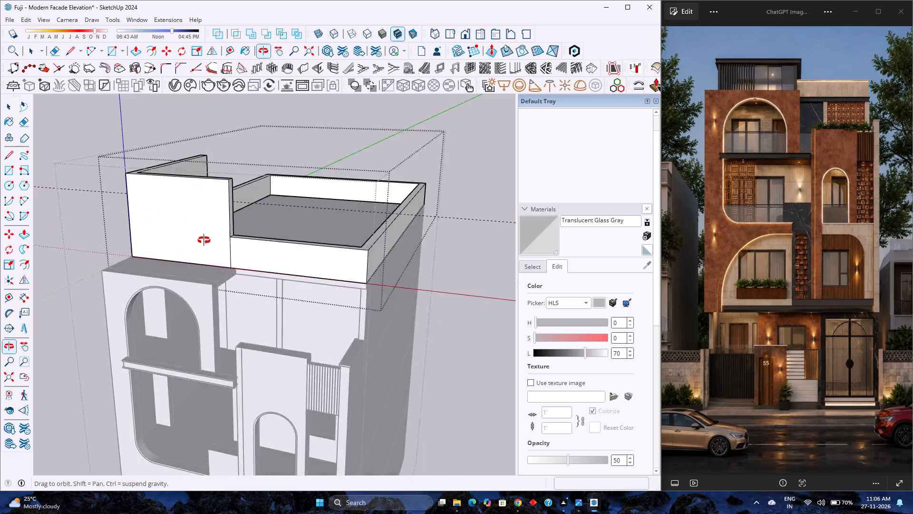
middle_click_drag(204, 240, 188, 269)
scroll(181, 235, "up", 3)
left_click(183, 200)
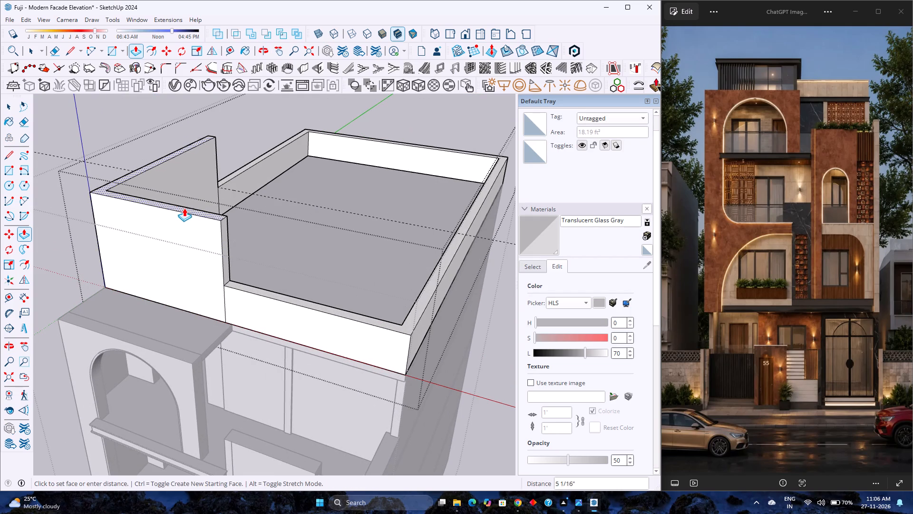
type("1'")
key("Return")
key("space")
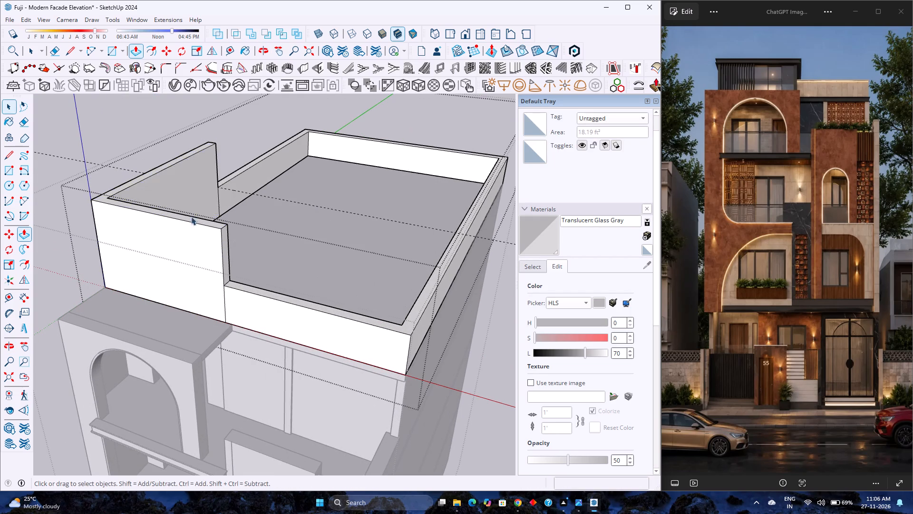
scroll(199, 221, "down", 4)
left_click(438, 298)
Save the model.
scroll(348, 298, "down", 4)
middle_click_drag(214, 309, 321, 201)
middle_click_drag(316, 207, 321, 201)
middle_click_drag(321, 201, 314, 209)
scroll(323, 197, "down", 3)
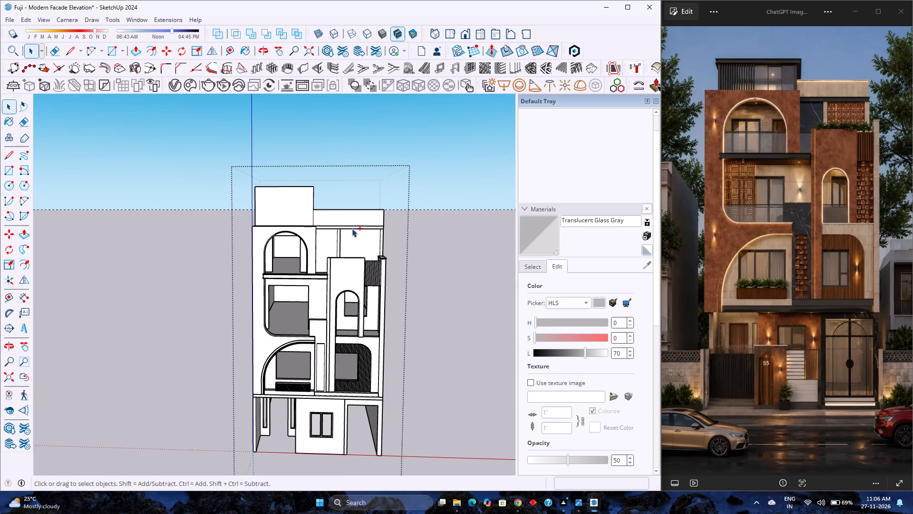
key("ctrl+s")
scroll(324, 273, "down", 2)
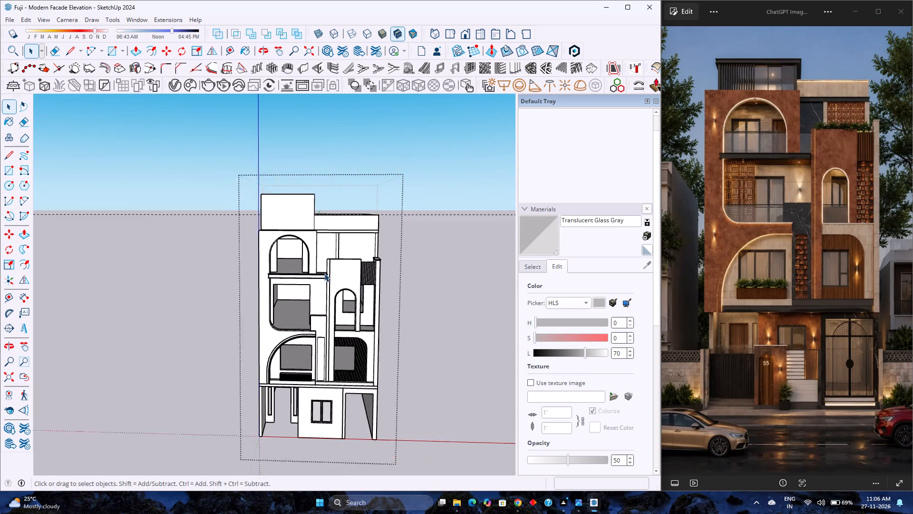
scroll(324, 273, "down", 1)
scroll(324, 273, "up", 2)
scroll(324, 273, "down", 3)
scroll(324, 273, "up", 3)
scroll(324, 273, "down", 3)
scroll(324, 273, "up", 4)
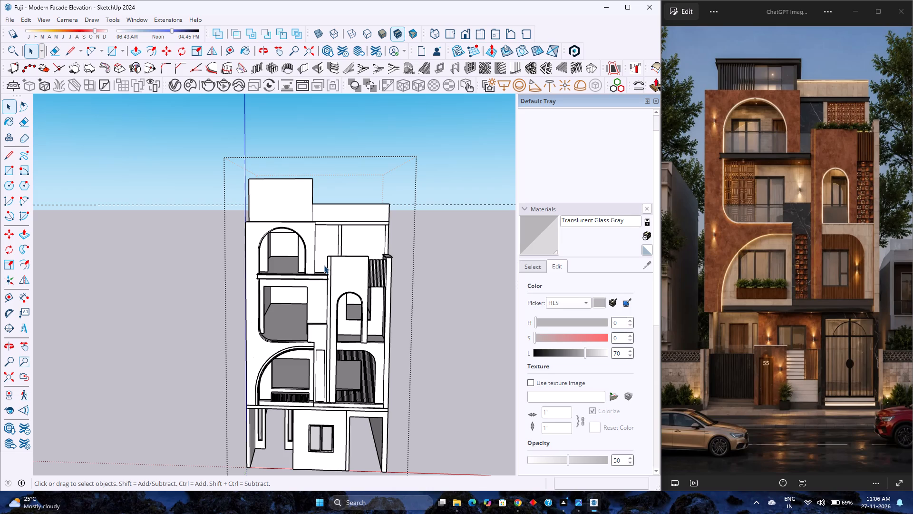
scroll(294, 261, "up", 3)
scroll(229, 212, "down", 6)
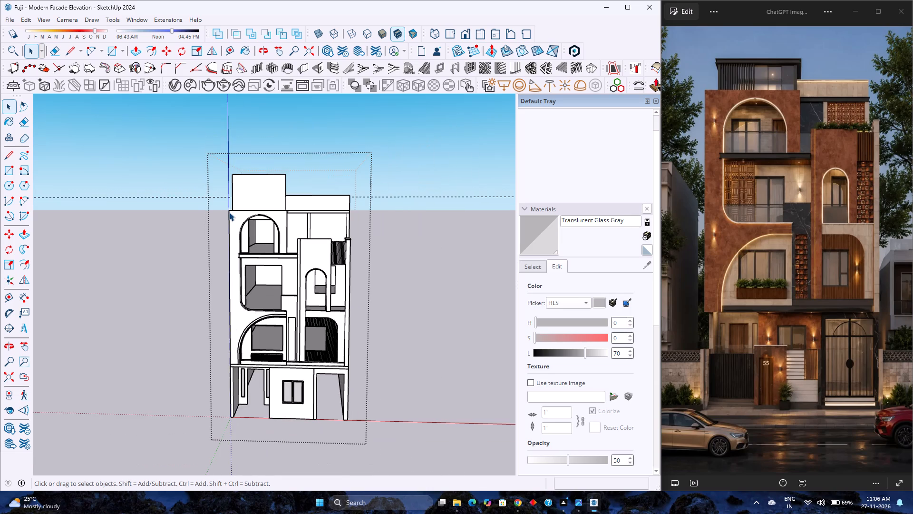
Open the 3D Warehouse model library.
left_click(145, 18)
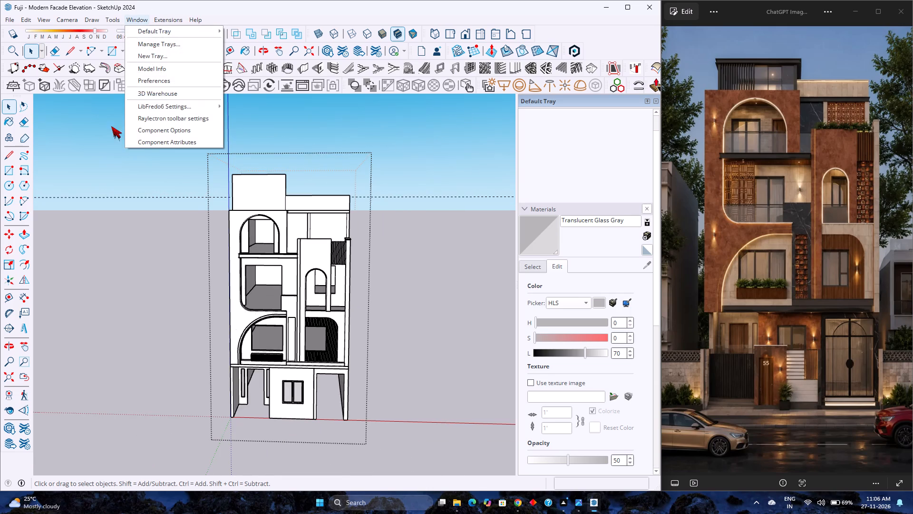
left_click(150, 92)
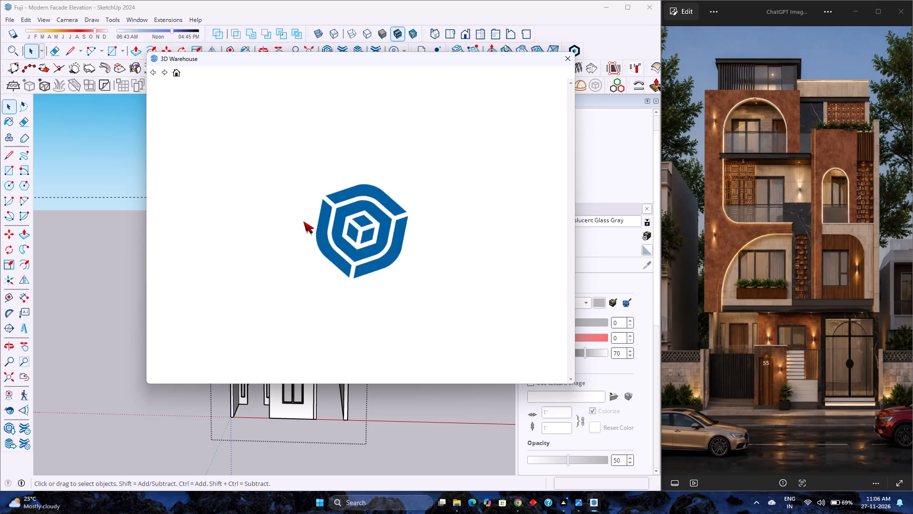
scroll(365, 222, "down", 4)
scroll(365, 223, "up", 3)
scroll(365, 223, "down", 3)
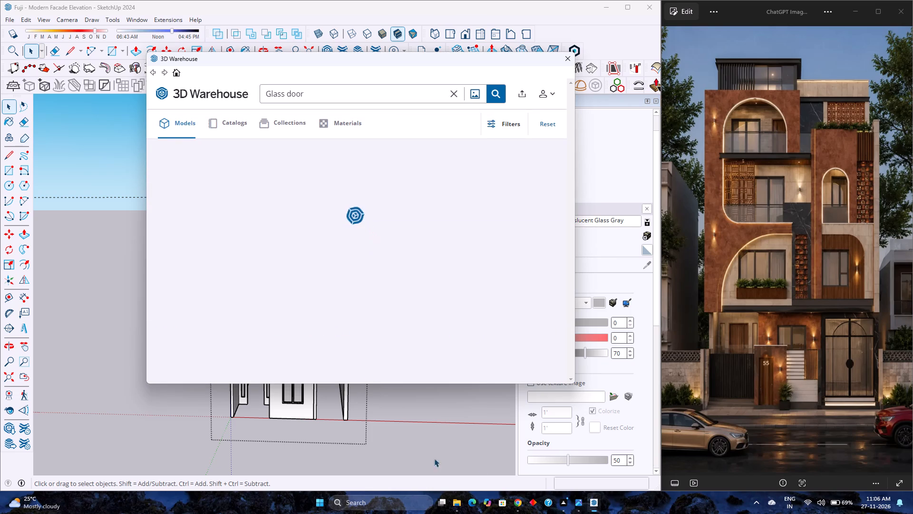
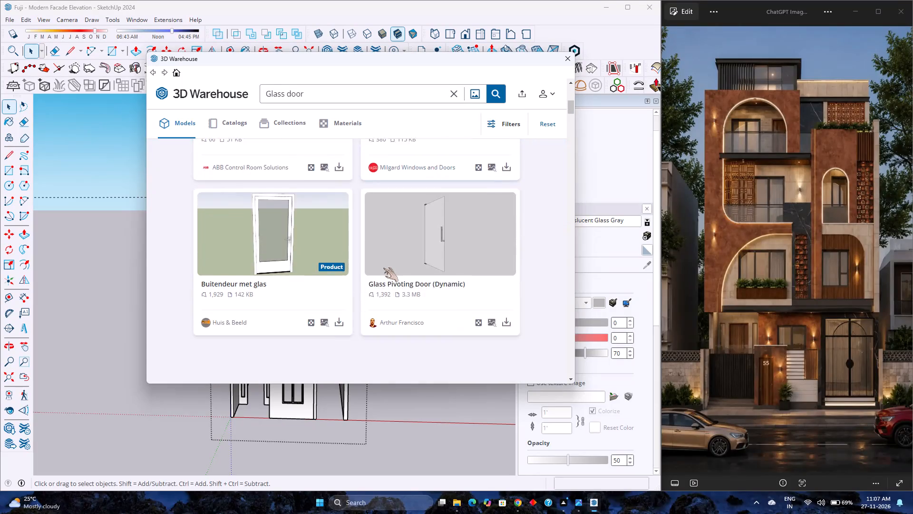
Look through the Glass door search results for a door model that suits the facade.
scroll(383, 268, "down", 14)
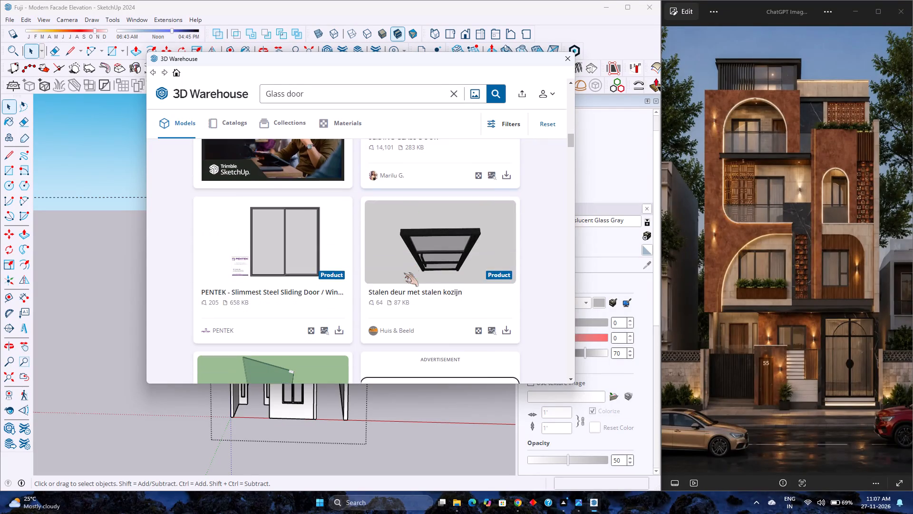
scroll(404, 273, "down", 15)
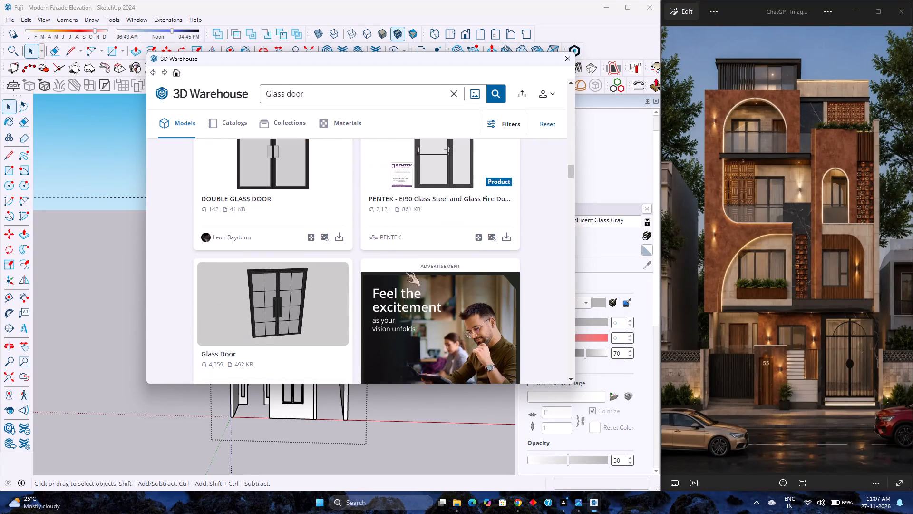
scroll(406, 272, "up", 2)
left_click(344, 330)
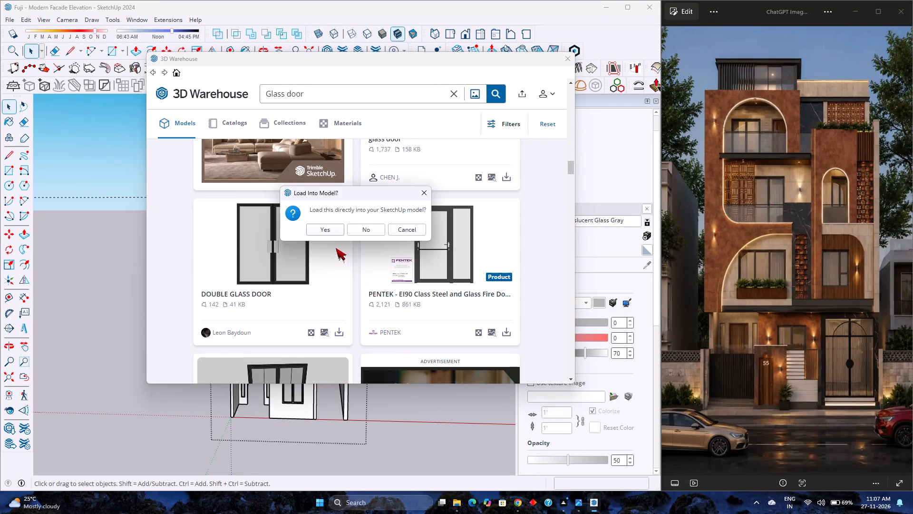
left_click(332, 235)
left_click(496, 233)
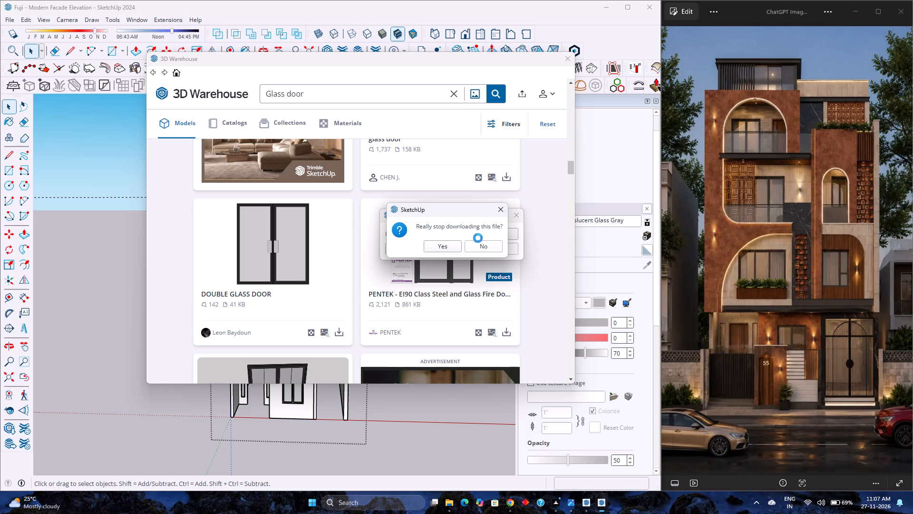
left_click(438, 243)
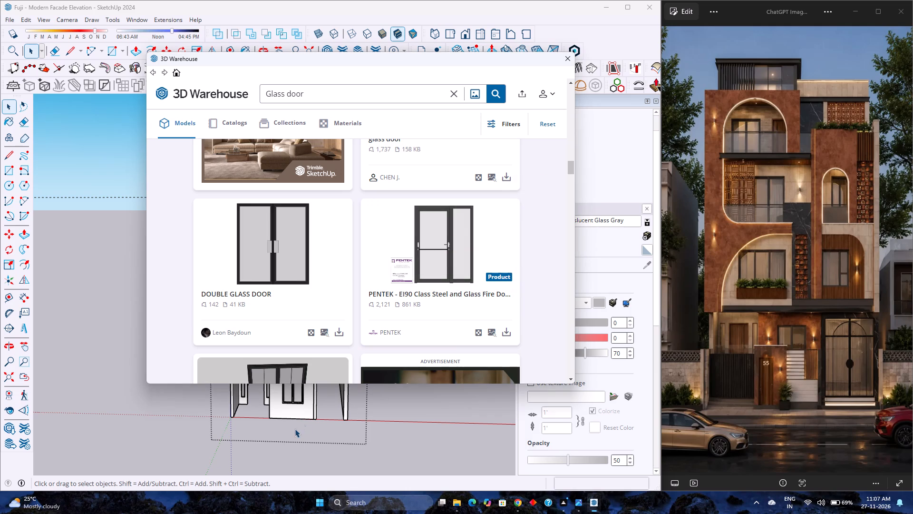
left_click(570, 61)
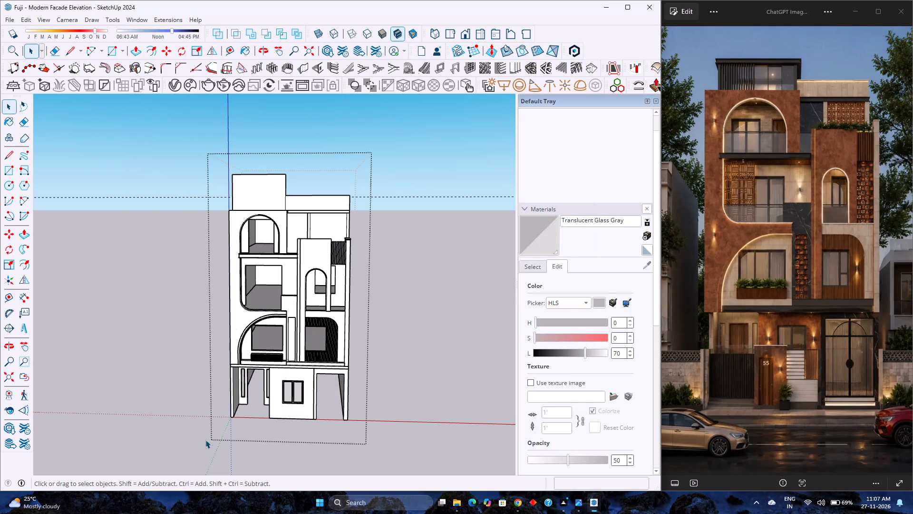
Leave the building group that is open for editing.
left_click(248, 399)
left_click(428, 358)
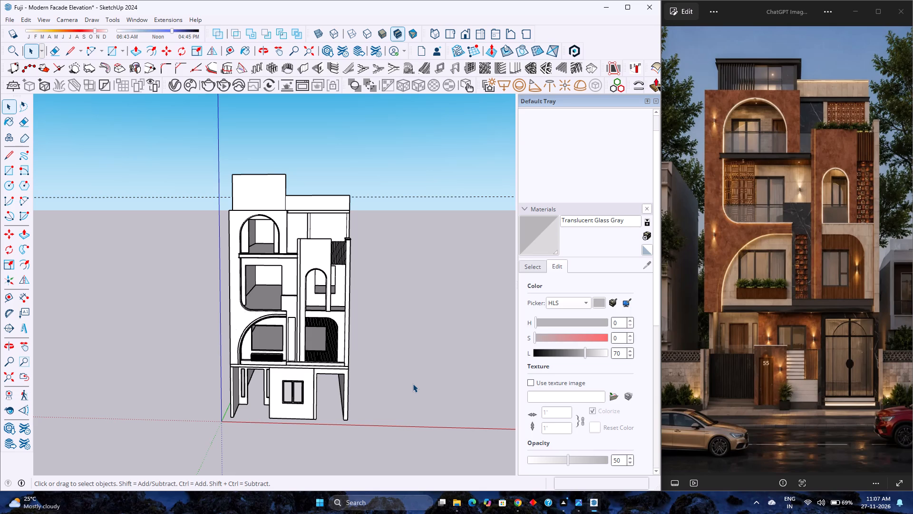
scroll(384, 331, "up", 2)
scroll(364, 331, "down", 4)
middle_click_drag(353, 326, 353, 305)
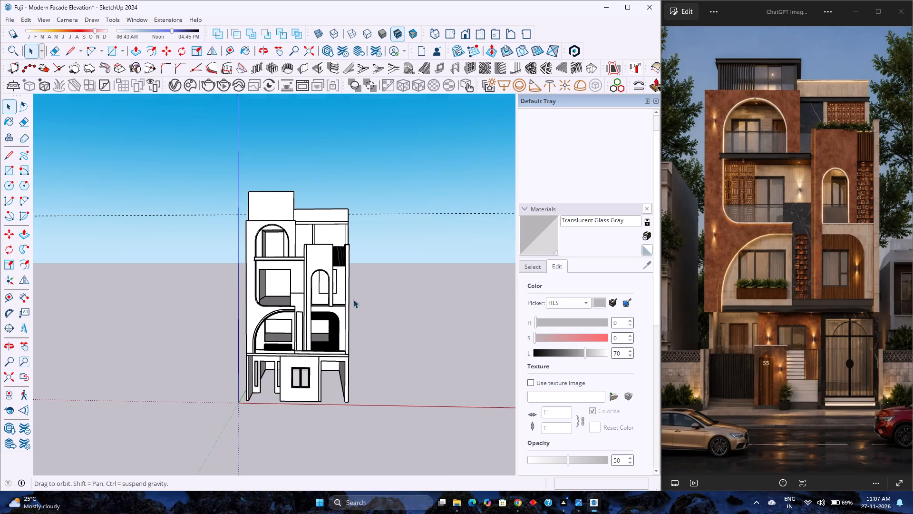
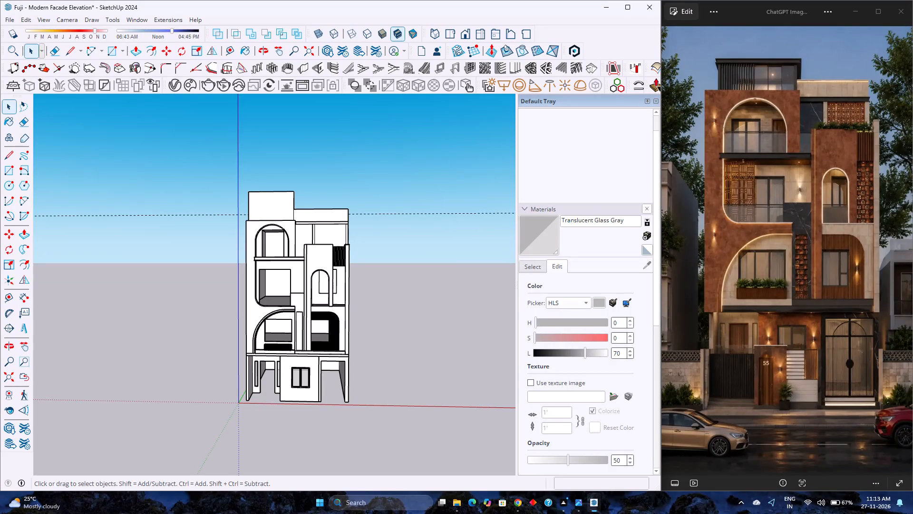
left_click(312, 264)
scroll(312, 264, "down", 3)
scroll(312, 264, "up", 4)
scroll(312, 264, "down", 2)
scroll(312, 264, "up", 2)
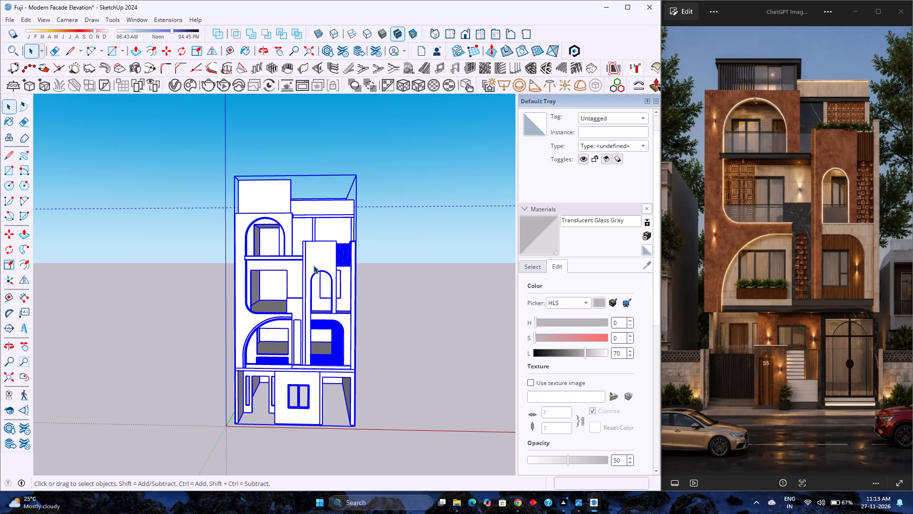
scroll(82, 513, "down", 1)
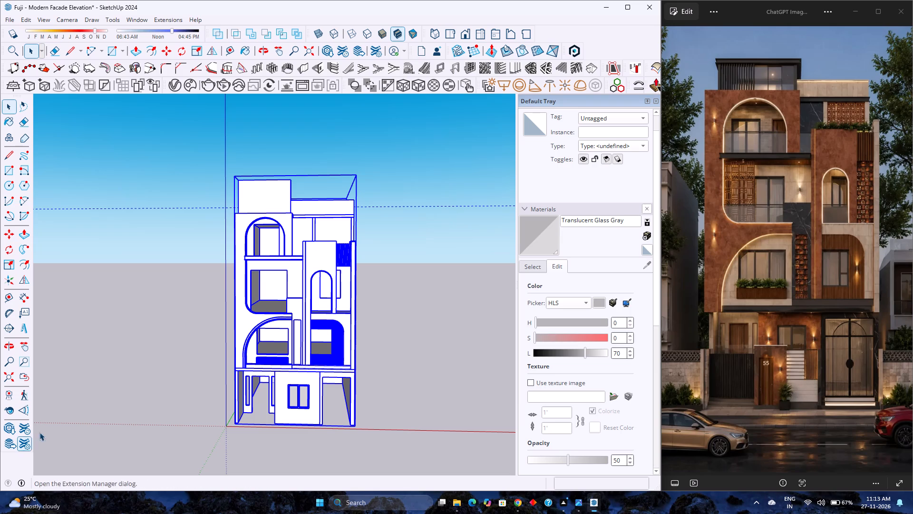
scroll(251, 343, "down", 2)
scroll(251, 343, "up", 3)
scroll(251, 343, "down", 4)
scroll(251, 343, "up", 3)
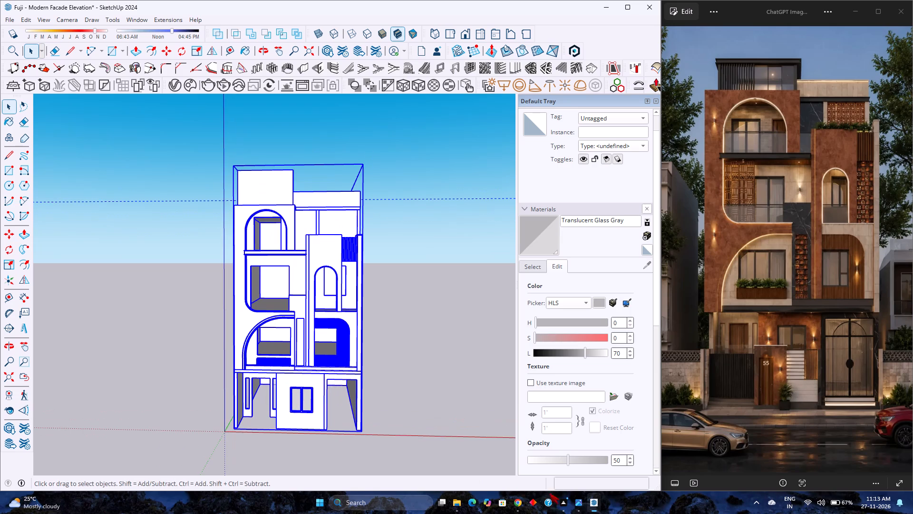
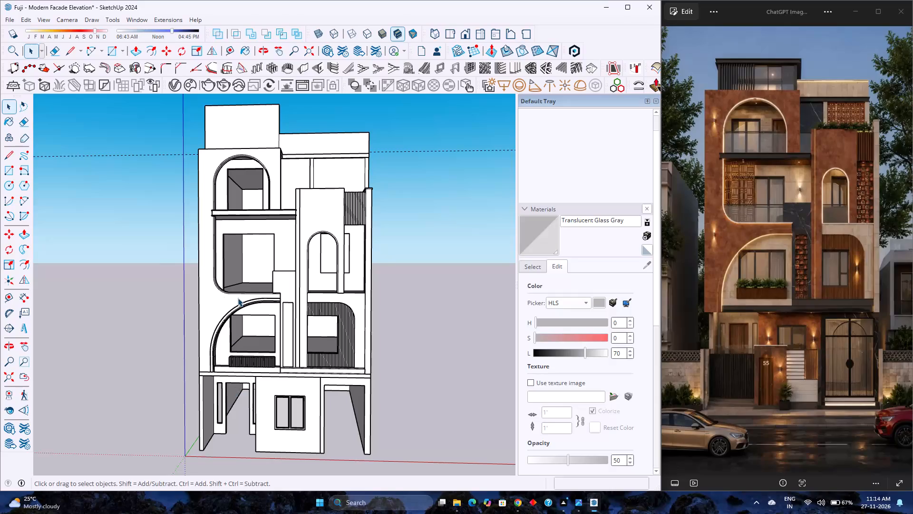
Select the whole house model and examine its front facade, both overall and close up on the arched openings and upper floors.
scroll(238, 298, "up", 2)
scroll(238, 298, "down", 4)
scroll(240, 298, "up", 4)
left_click(257, 299)
scroll(260, 302, "up", 3)
scroll(261, 303, "down", 2)
scroll(262, 305, "up", 3)
scroll(262, 305, "down", 4)
scroll(262, 305, "up", 3)
scroll(262, 305, "down", 4)
scroll(265, 311, "up", 4)
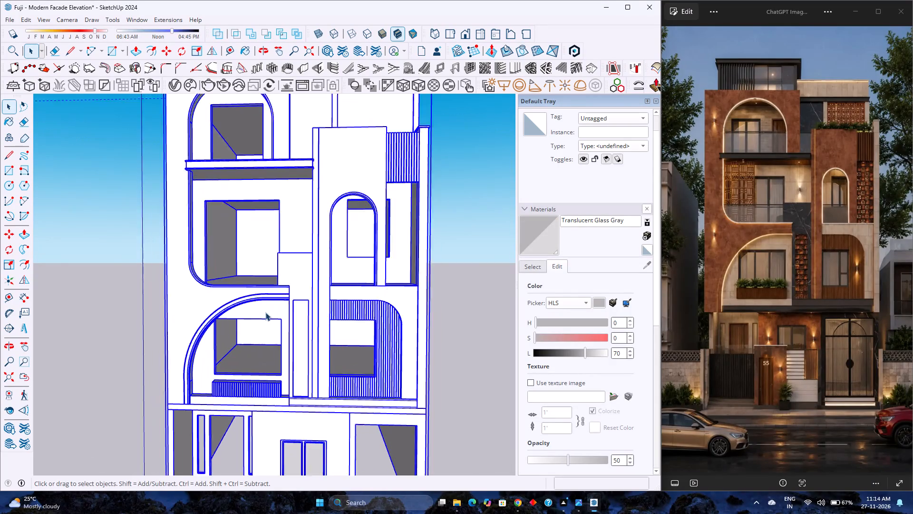
scroll(265, 313, "down", 1)
scroll(266, 317, "up", 3)
scroll(265, 322, "down", 4)
scroll(265, 322, "up", 3)
scroll(265, 324, "down", 2)
scroll(265, 326, "up", 4)
scroll(265, 326, "down", 4)
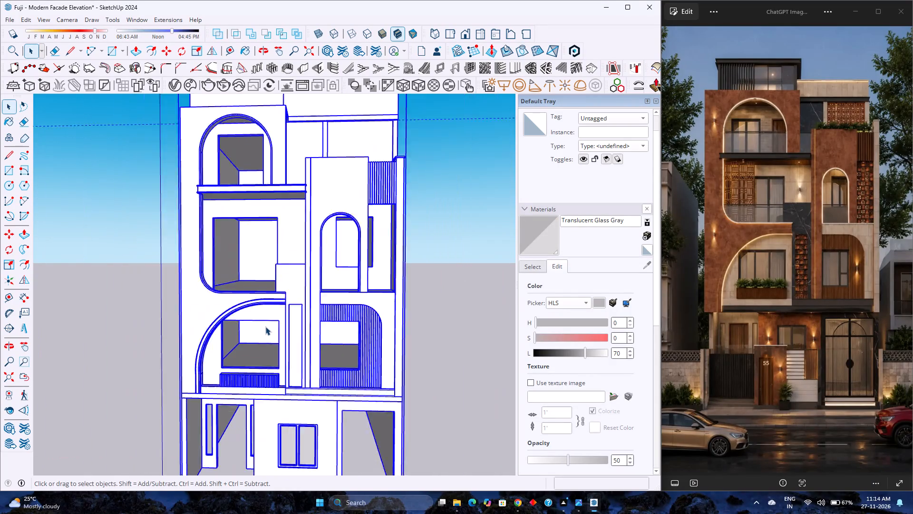
scroll(265, 326, "up", 4)
scroll(265, 326, "down", 4)
scroll(265, 326, "up", 3)
scroll(265, 326, "down", 4)
scroll(265, 326, "up", 4)
scroll(265, 326, "down", 4)
scroll(265, 326, "up", 4)
scroll(265, 326, "down", 4)
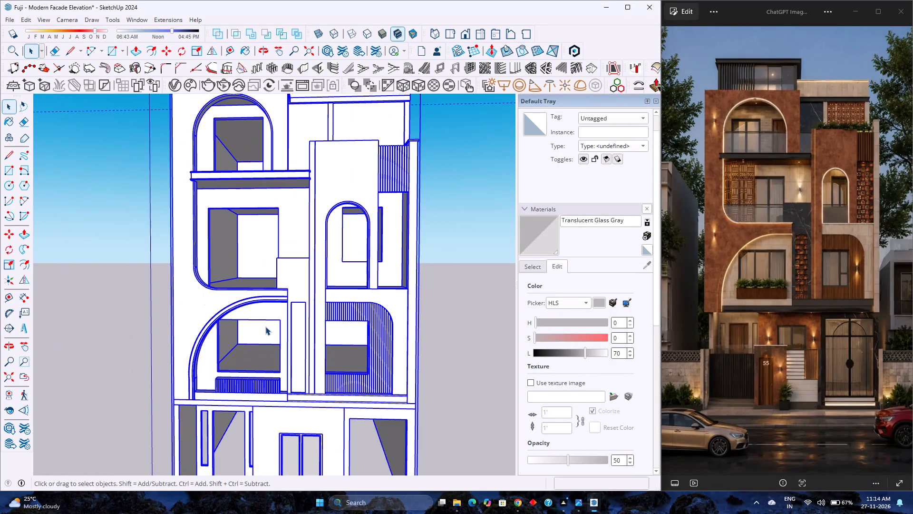
scroll(265, 327, "down", 6)
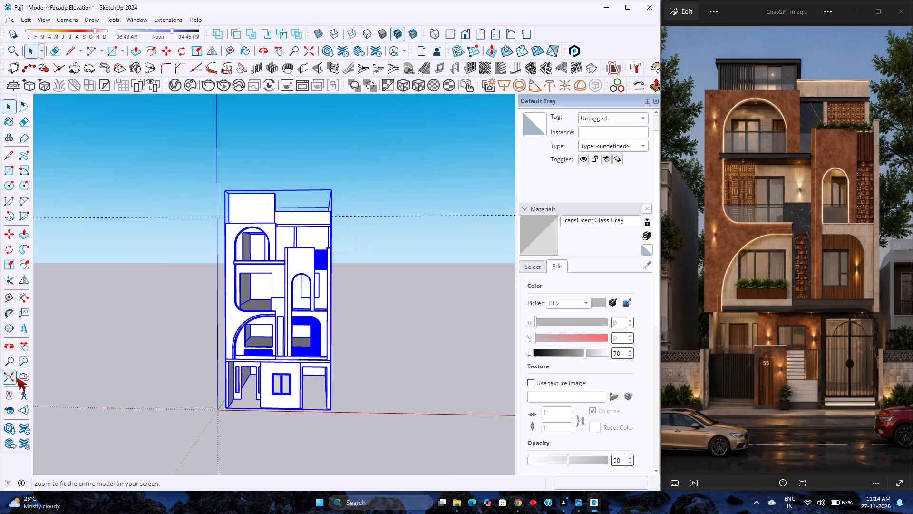
left_click(16, 377)
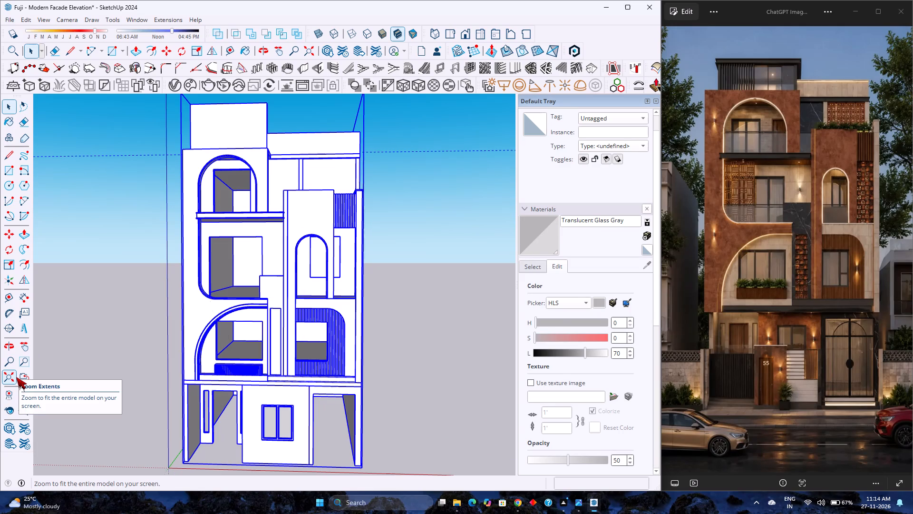
scroll(225, 226, "down", 4)
scroll(225, 226, "up", 4)
scroll(225, 226, "down", 3)
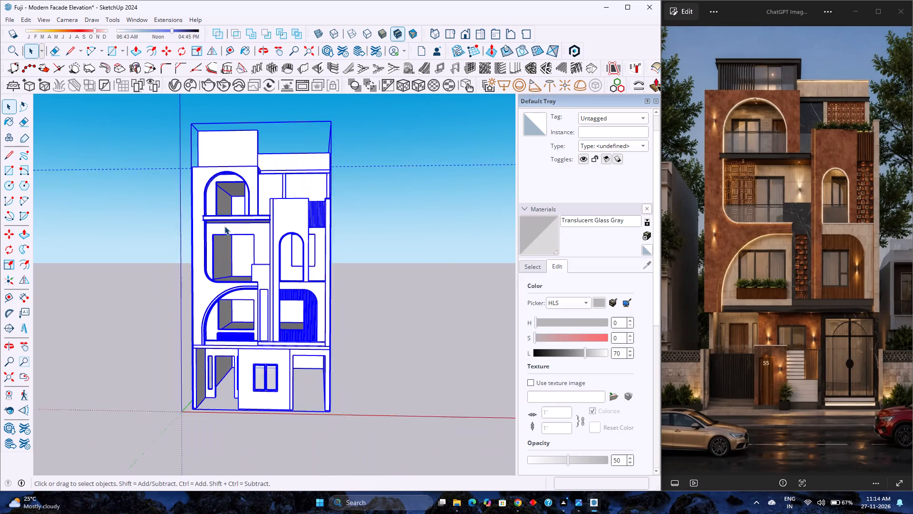
scroll(224, 226, "down", 1)
scroll(224, 226, "up", 4)
scroll(224, 227, "down", 4)
scroll(224, 227, "up", 4)
scroll(224, 227, "down", 3)
scroll(224, 227, "up", 3)
scroll(224, 227, "down", 4)
scroll(224, 227, "up", 3)
scroll(224, 227, "down", 3)
scroll(225, 230, "up", 3)
scroll(225, 230, "down", 3)
scroll(225, 230, "up", 3)
scroll(225, 230, "down", 4)
scroll(225, 231, "up", 5)
scroll(225, 231, "down", 4)
scroll(225, 231, "up", 4)
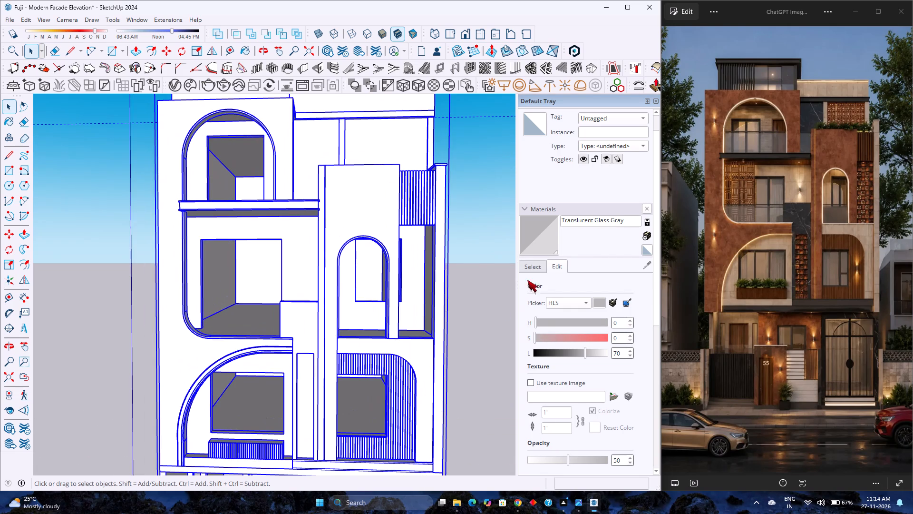
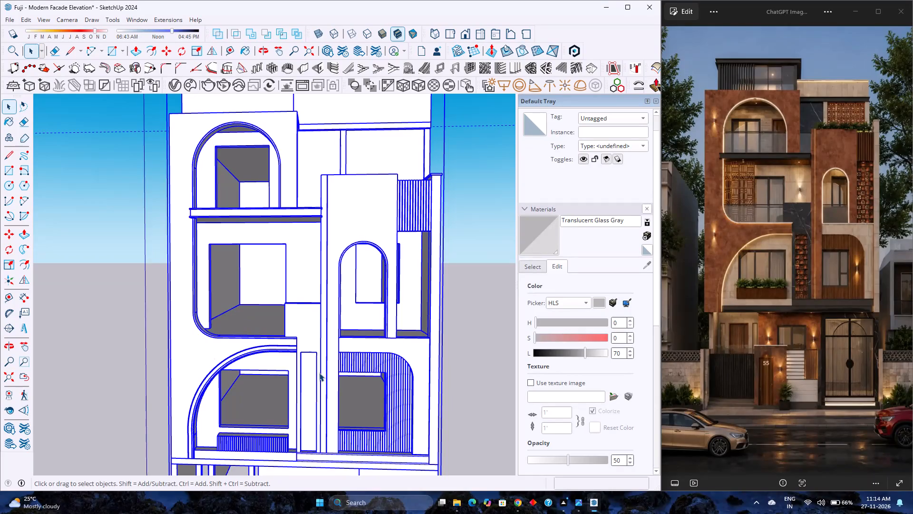
Examine the front facade's openings, balconies and upper floors at several zoom levels against the reference image.
double_click(319, 373)
scroll(324, 343, "up", 3)
scroll(322, 347, "down", 5)
scroll(321, 350, "up", 5)
scroll(321, 353, "down", 6)
scroll(323, 358, "up", 3)
scroll(323, 358, "down", 4)
scroll(323, 359, "up", 4)
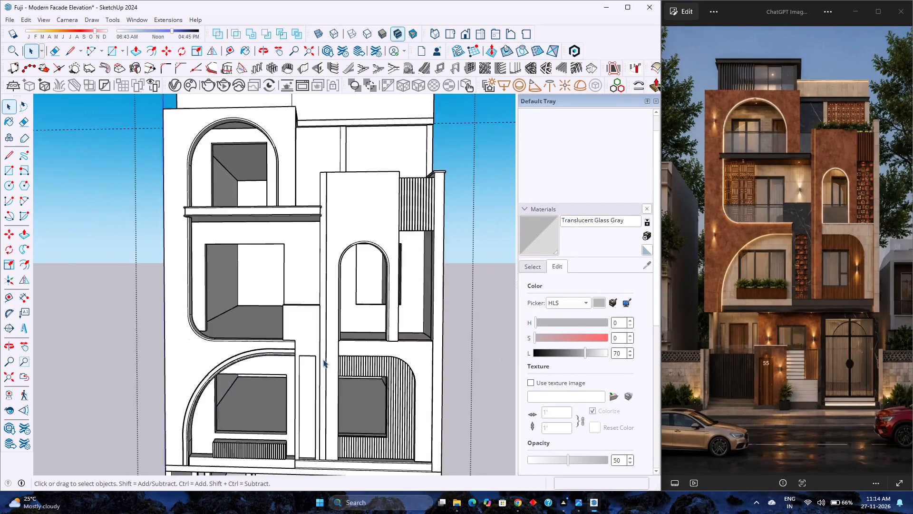
scroll(323, 359, "down", 4)
scroll(323, 359, "up", 4)
scroll(323, 359, "down", 5)
scroll(323, 359, "up", 6)
scroll(323, 359, "down", 6)
scroll(323, 359, "up", 6)
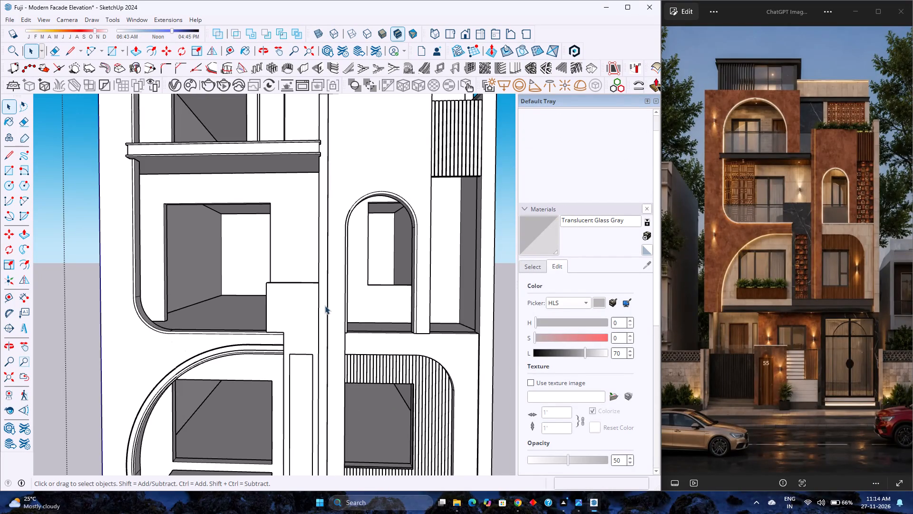
scroll(329, 320, "up", 1)
scroll(329, 320, "down", 3)
scroll(335, 341, "up", 1)
scroll(335, 341, "down", 4)
scroll(335, 341, "up", 4)
scroll(335, 341, "down", 4)
scroll(335, 341, "up", 4)
scroll(335, 341, "down", 5)
scroll(335, 327, "up", 3)
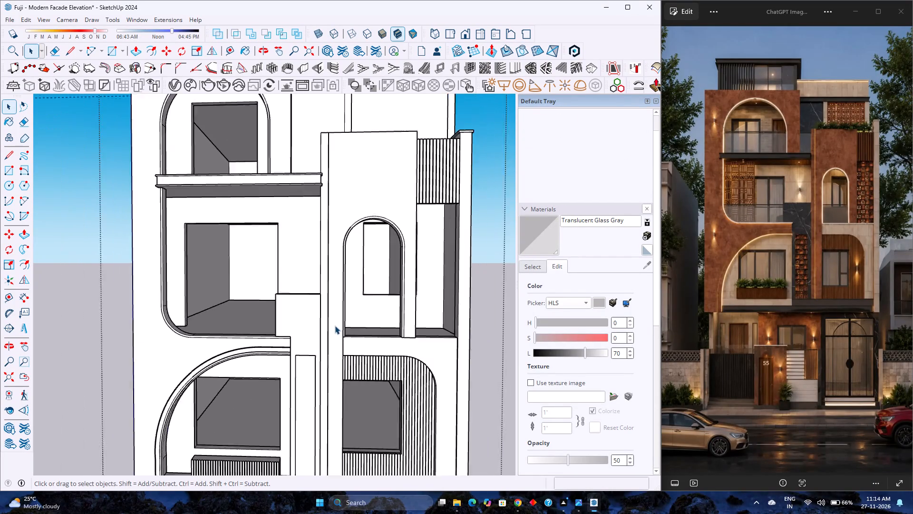
scroll(335, 326, "up", 1)
scroll(335, 325, "down", 3)
scroll(327, 286, "up", 5)
scroll(327, 286, "down", 5)
scroll(325, 275, "up", 5)
scroll(325, 274, "down", 5)
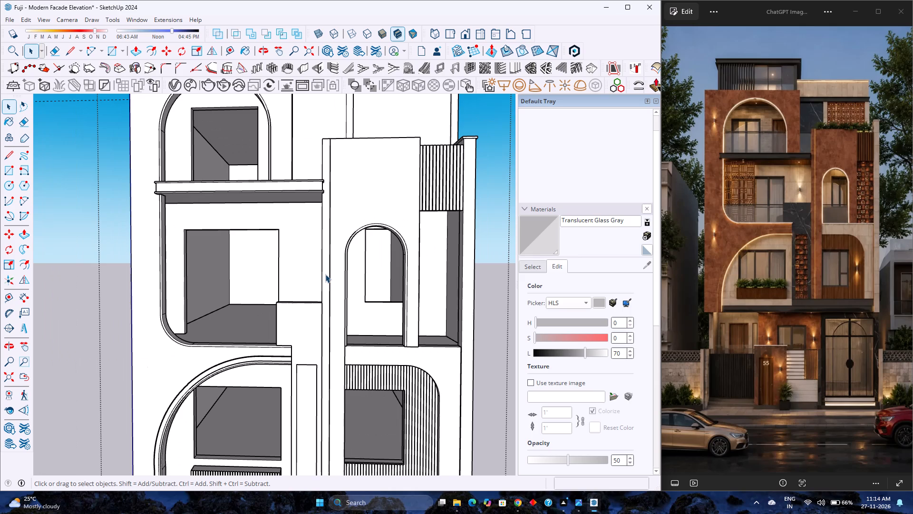
scroll(325, 274, "down", 7)
scroll(327, 276, "up", 4)
scroll(327, 276, "down", 6)
scroll(327, 276, "up", 6)
scroll(327, 276, "down", 4)
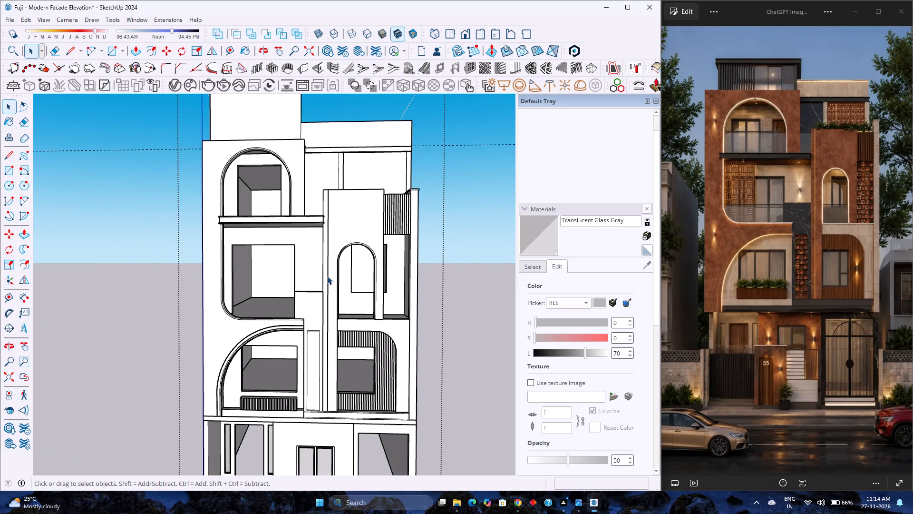
scroll(327, 276, "down", 8)
scroll(327, 276, "up", 6)
scroll(327, 276, "down", 6)
scroll(327, 276, "up", 5)
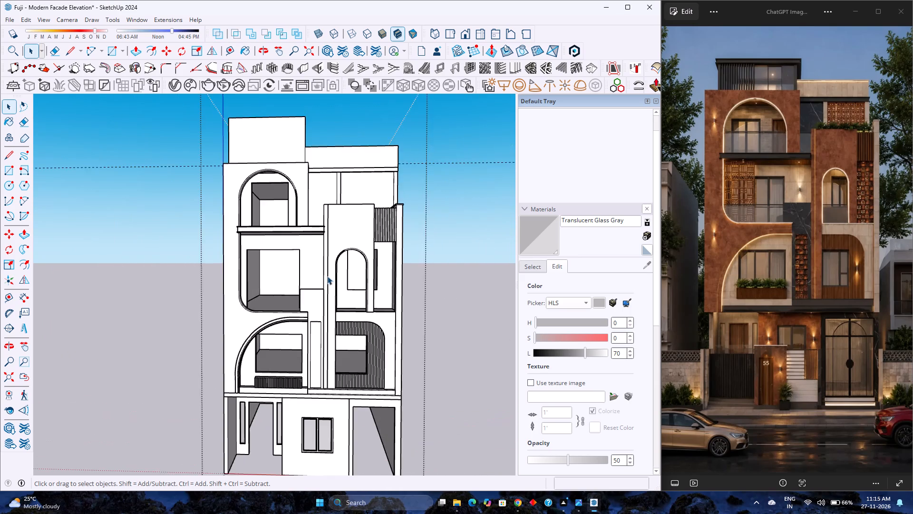
scroll(327, 276, "down", 3)
scroll(327, 276, "up", 3)
scroll(327, 283, "down", 5)
scroll(327, 287, "up", 4)
scroll(323, 285, "down", 4)
scroll(323, 285, "up", 5)
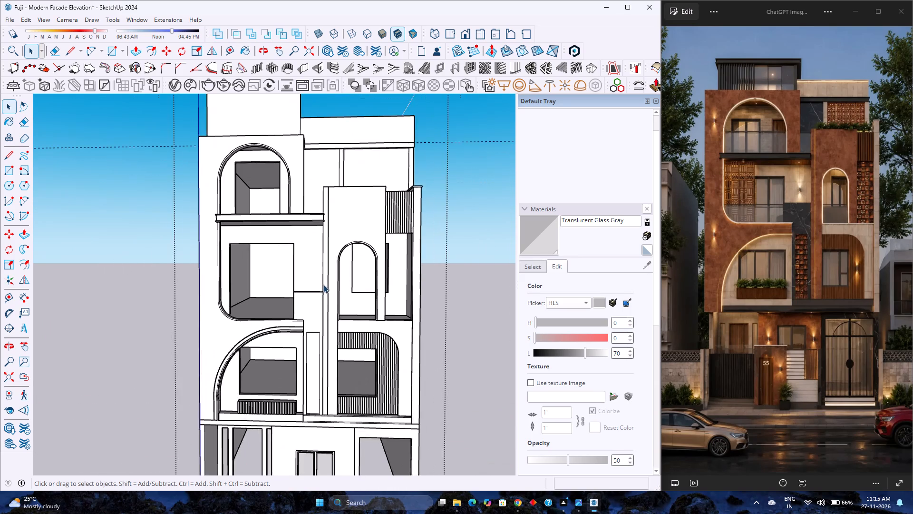
scroll(321, 279, "down", 3)
scroll(323, 286, "up", 3)
scroll(323, 286, "down", 3)
scroll(323, 286, "up", 3)
scroll(323, 286, "down", 3)
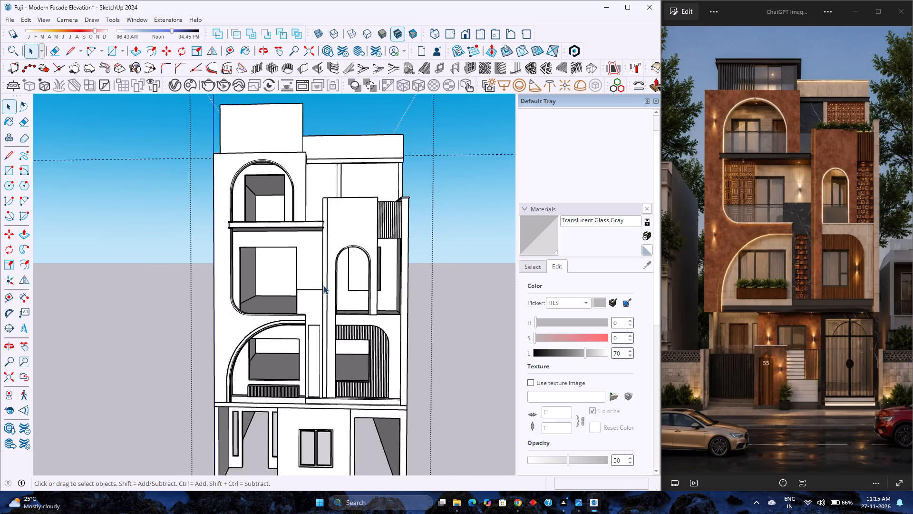
scroll(323, 286, "down", 1)
scroll(323, 286, "up", 3)
scroll(323, 286, "down", 3)
scroll(323, 286, "up", 3)
scroll(323, 286, "down", 5)
scroll(323, 286, "up", 5)
scroll(323, 286, "down", 3)
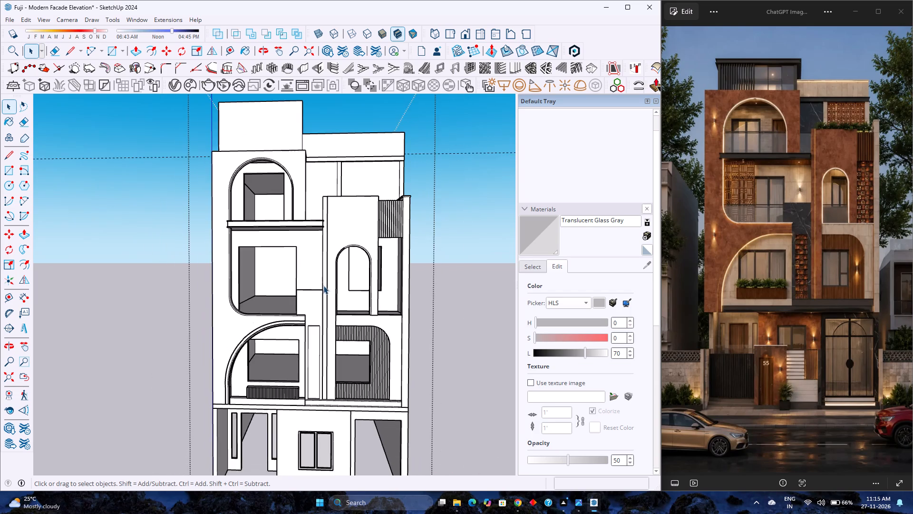
Open the roof parapet group and delete the dashed guide line crossing the roof.
middle_click_drag(377, 237, 284, 344)
middle_click(284, 344)
scroll(293, 266, "up", 3)
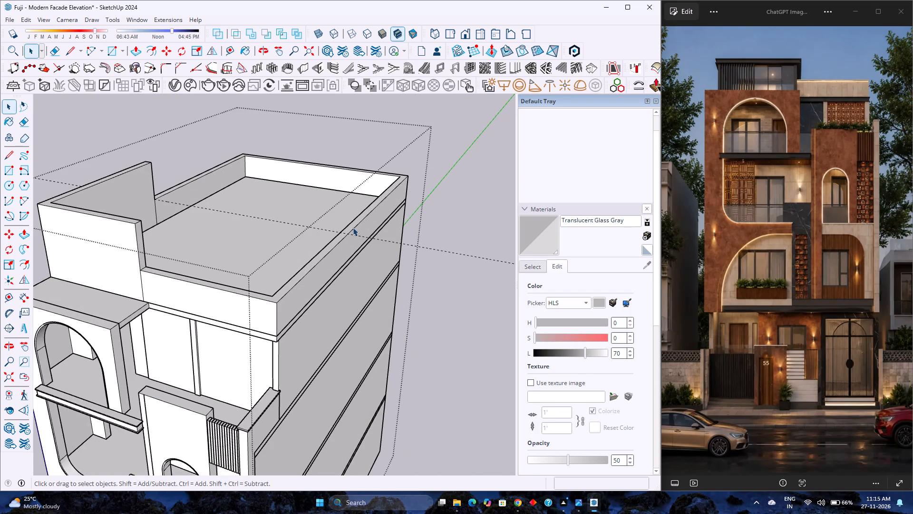
double_click(348, 234)
left_click(359, 234)
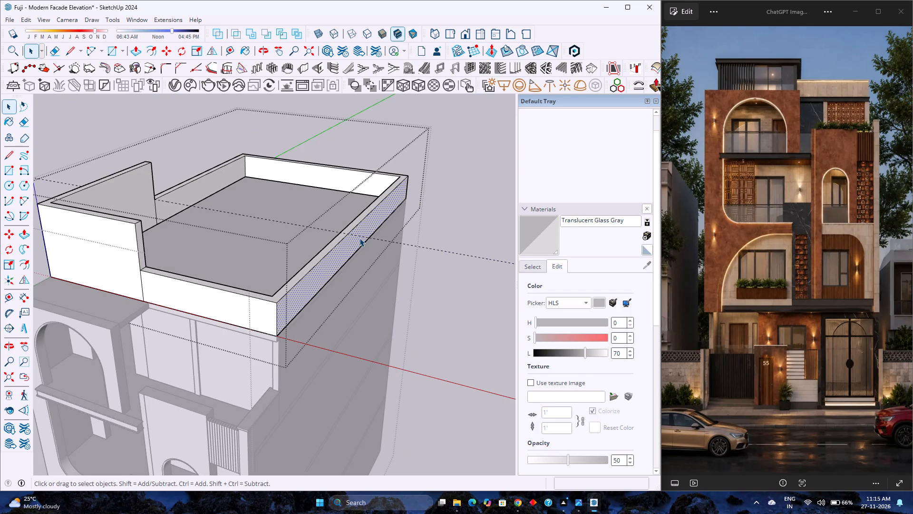
left_click(408, 245)
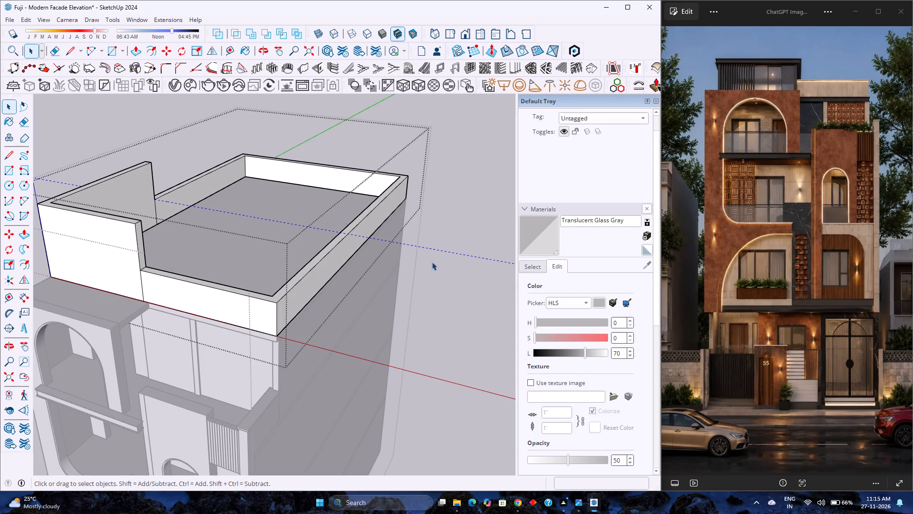
key("Delete")
scroll(267, 261, "down", 1)
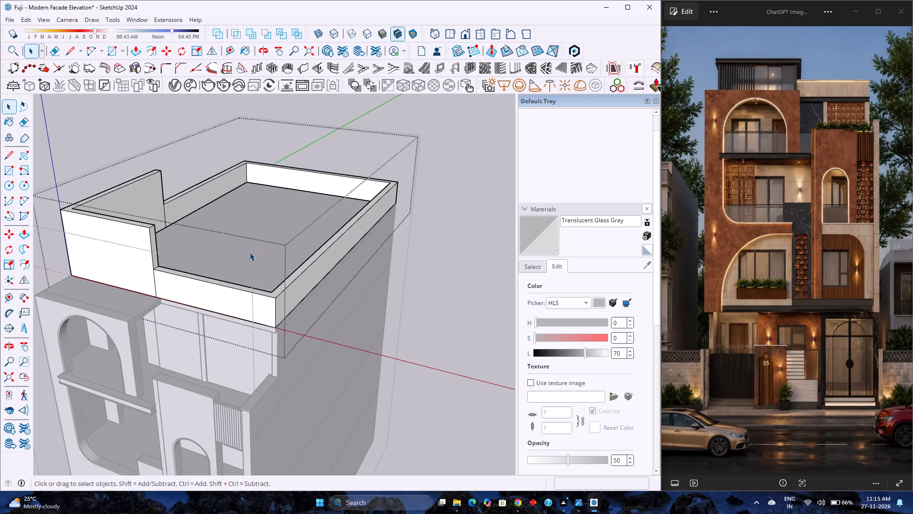
Copy the raised parapet's inner vertical corner edge 9' 6" along the front wall to that wall's stepped end.
scroll(206, 247, "up", 4)
middle_click_drag(204, 247, 323, 238, "shift")
scroll(327, 239, "down", 2)
middle_click_drag(324, 250, 246, 295)
middle_click(246, 295)
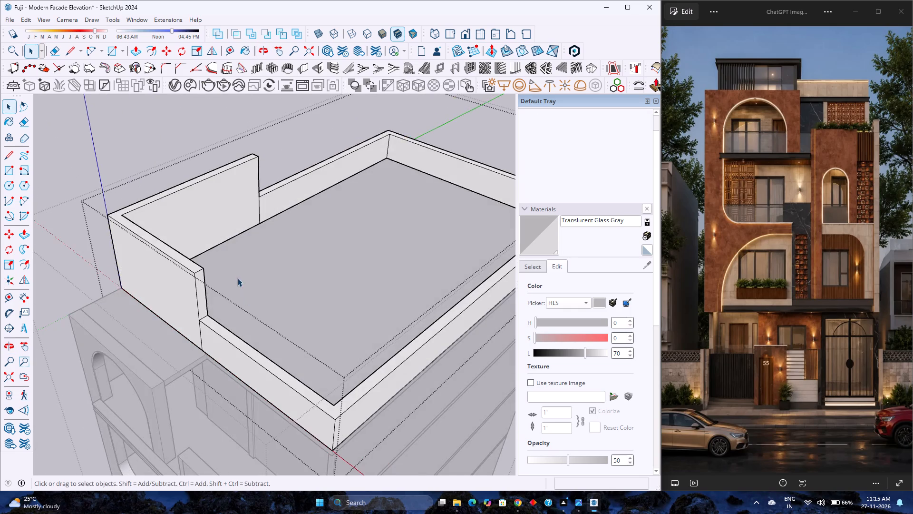
scroll(225, 276, "up", 2)
middle_click_drag(224, 276, 363, 262, "shift")
middle_click(363, 262, "shift")
middle_click_drag(357, 265, 128, 278)
scroll(255, 295, "down", 4)
middle_click_drag(273, 346, 186, 326)
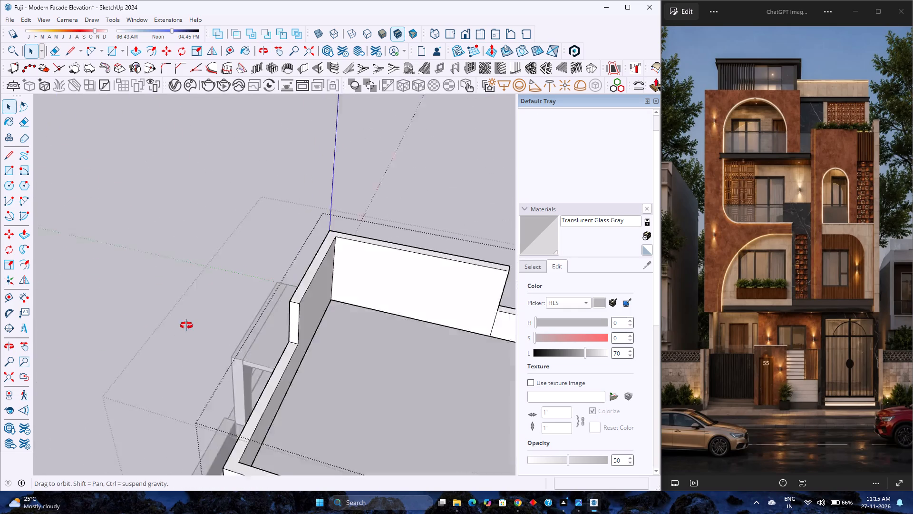
middle_click_drag(186, 326, 136, 313)
scroll(335, 348, "up", 5)
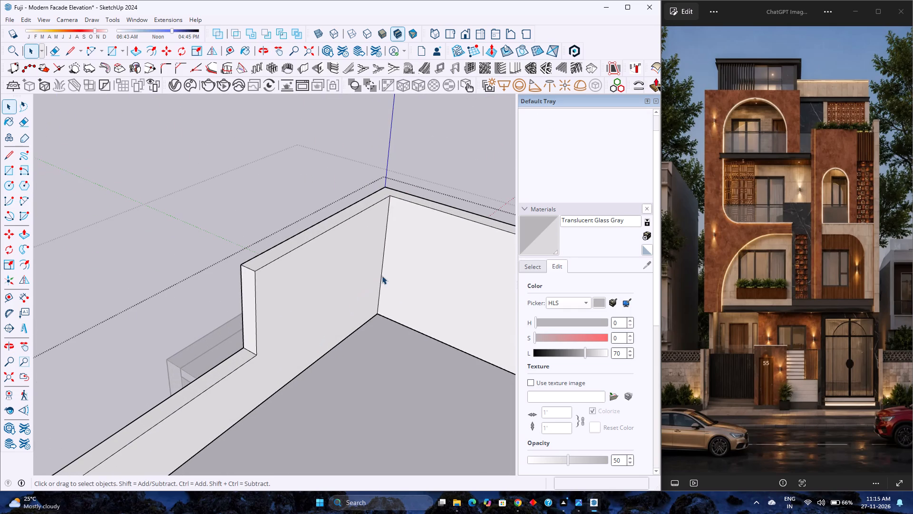
left_click(382, 275)
key("m")
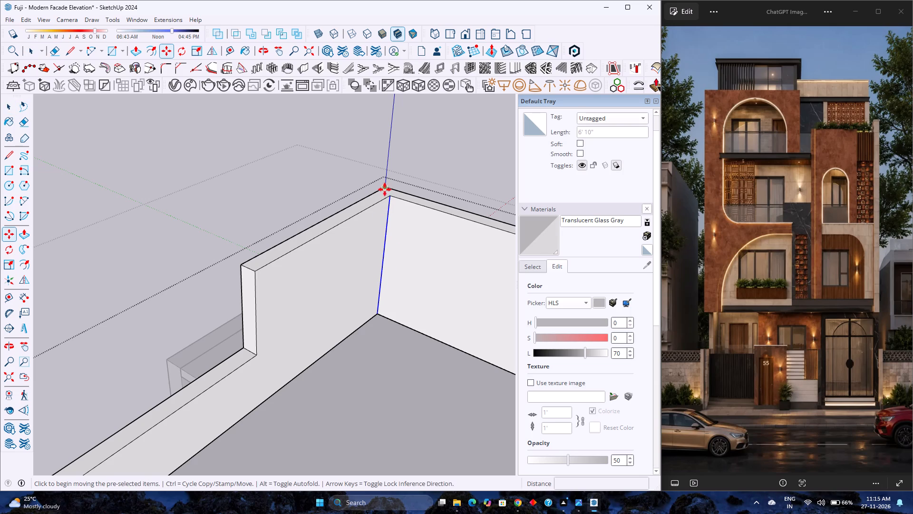
left_click(390, 197)
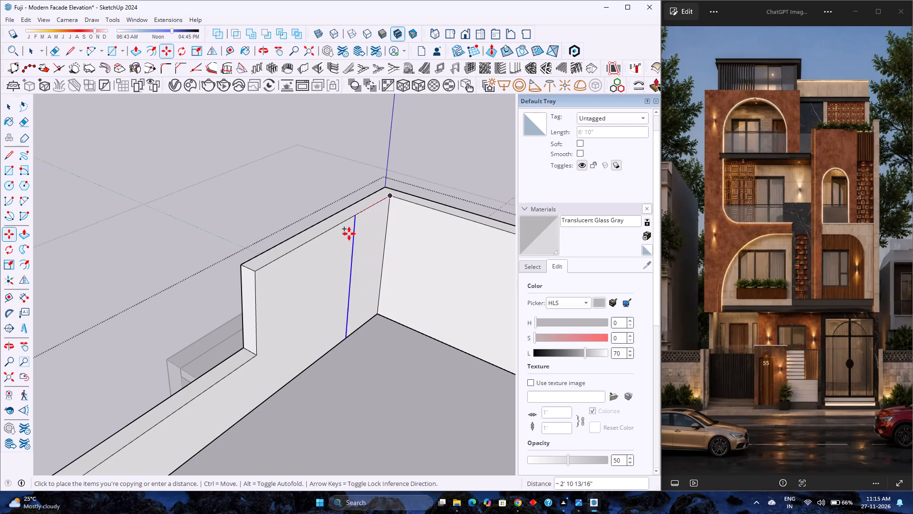
left_click(253, 272)
left_click(253, 270)
scroll(253, 270, "down", 1)
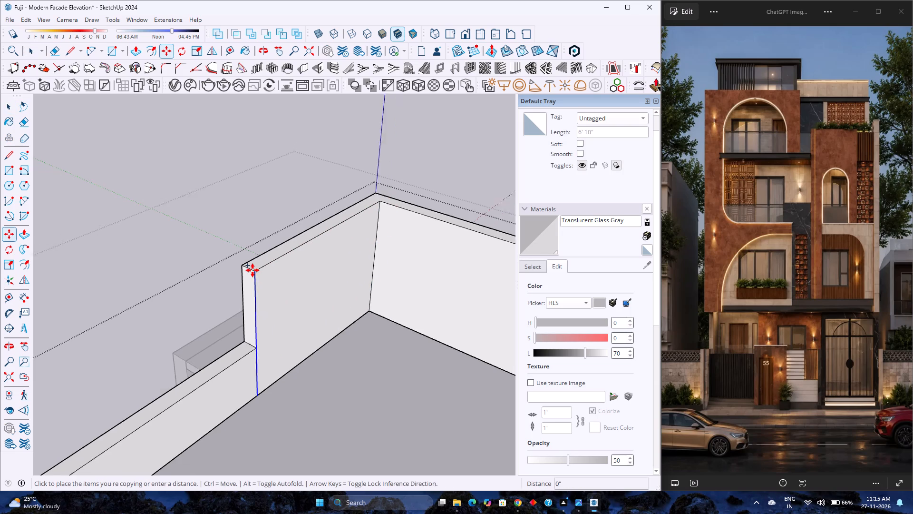
scroll(253, 270, "down", 8)
key("space")
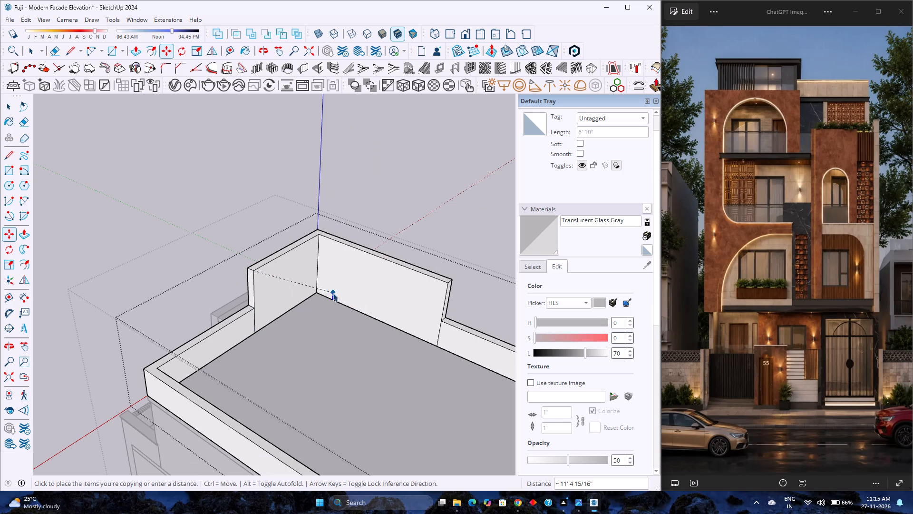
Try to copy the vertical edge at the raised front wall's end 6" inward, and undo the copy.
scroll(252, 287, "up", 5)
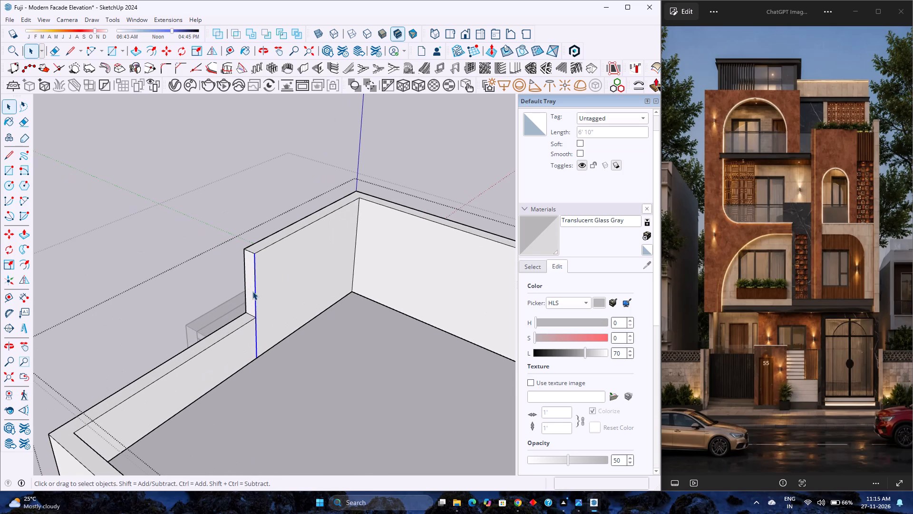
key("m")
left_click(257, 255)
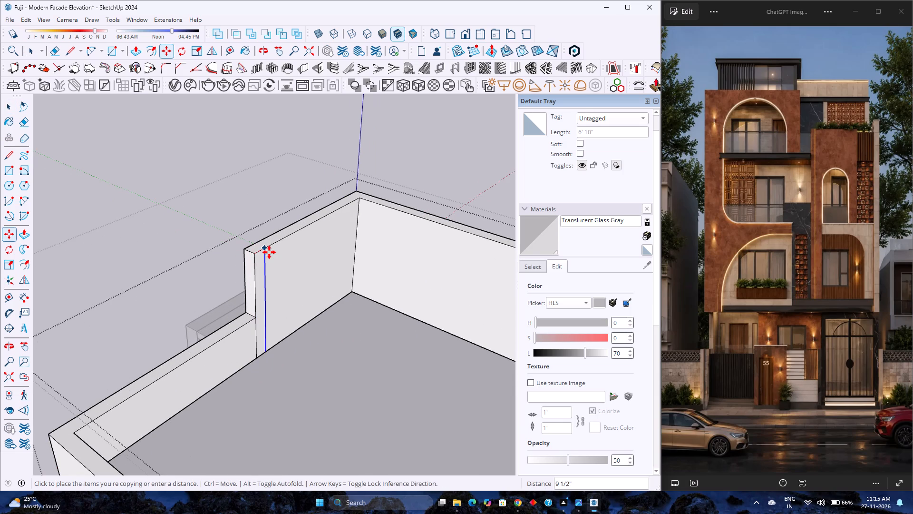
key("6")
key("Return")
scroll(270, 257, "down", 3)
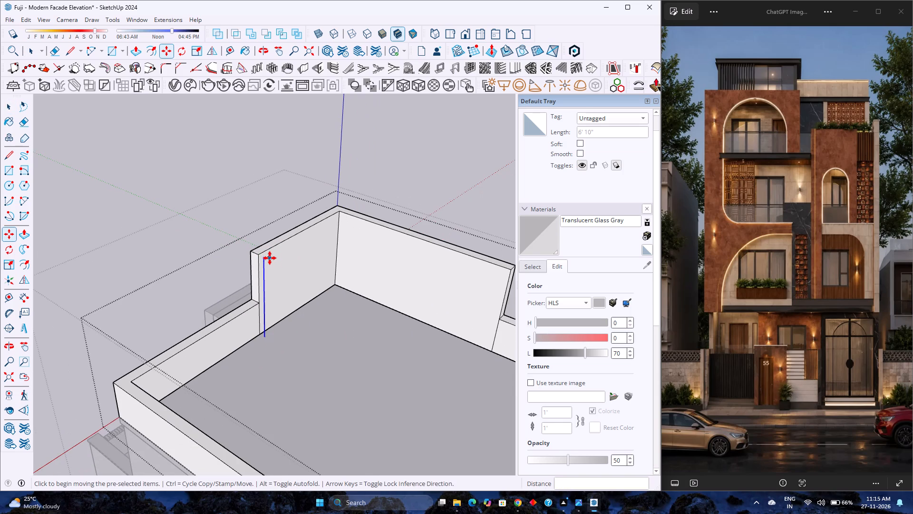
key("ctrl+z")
Copy the full-height vertical edge at the raised front wall's end 6" inward along the wall's inner face.
key("space")
left_click(259, 267)
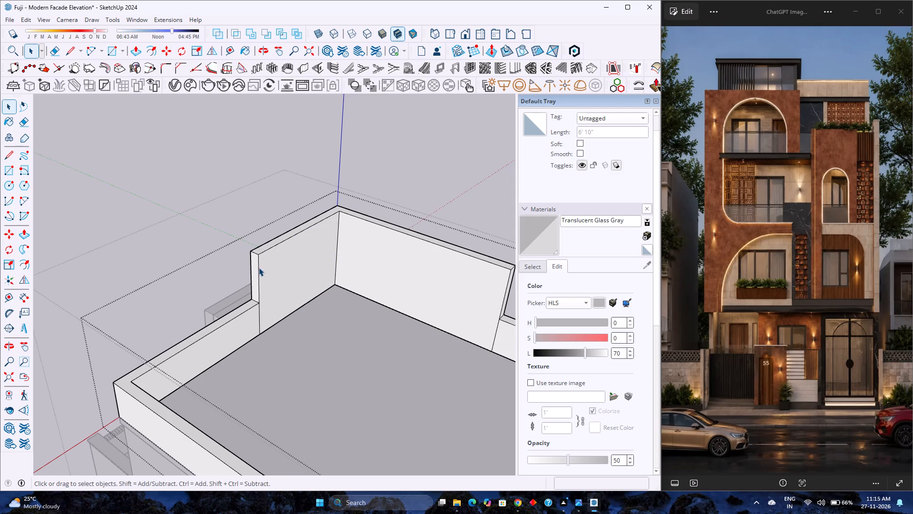
left_click(260, 316, "ctrl")
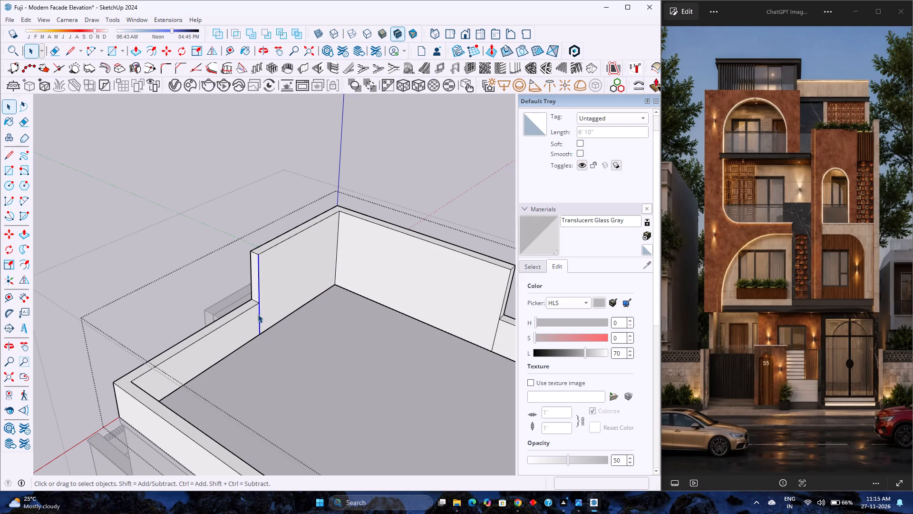
key("m")
scroll(262, 255, "up", 5)
left_click(258, 256)
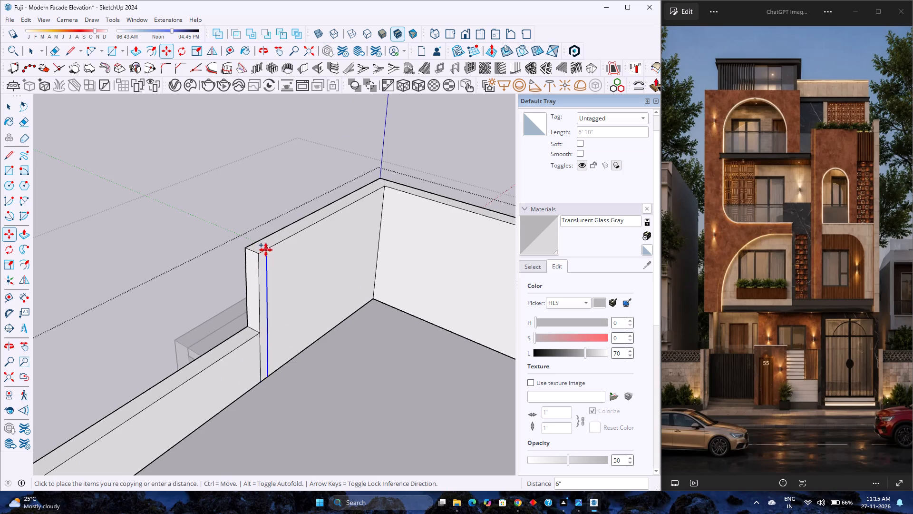
left_click(267, 249)
scroll(264, 263, "down", 9)
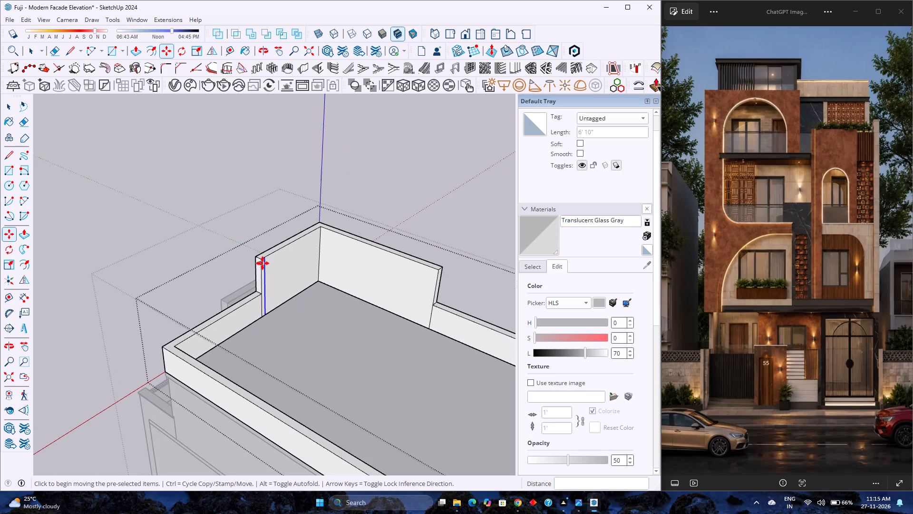
key("space")
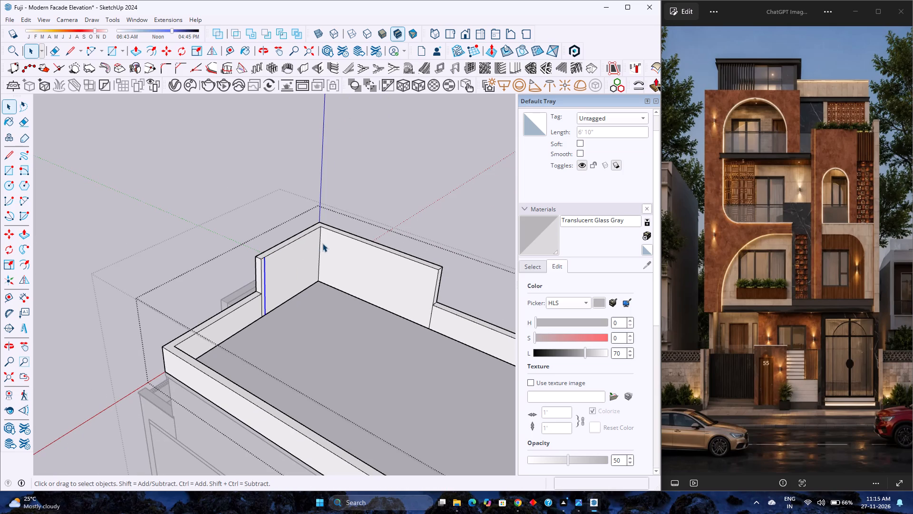
Copy the vertical edge at the raised side wall's stepped end 6" inward along the wall's inner face.
left_click(430, 316)
scroll(429, 299, "up", 4)
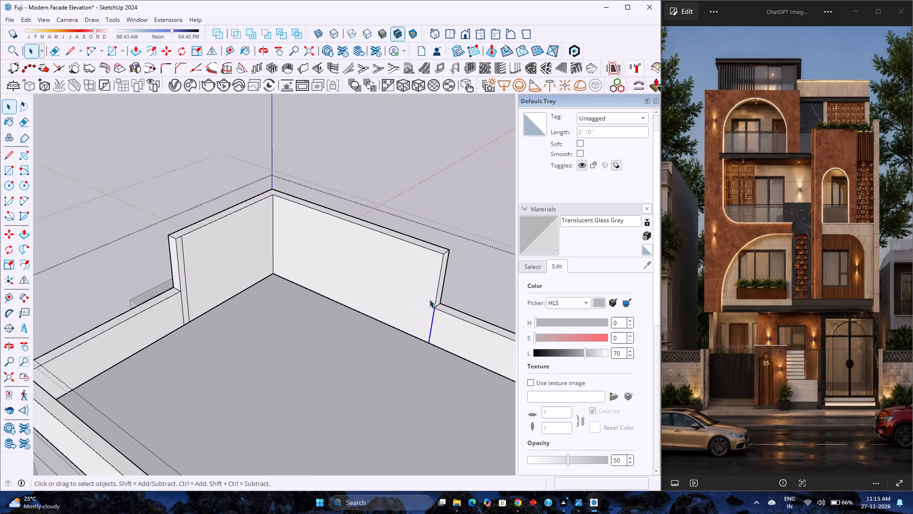
left_click(437, 293, "ctrl")
key("m")
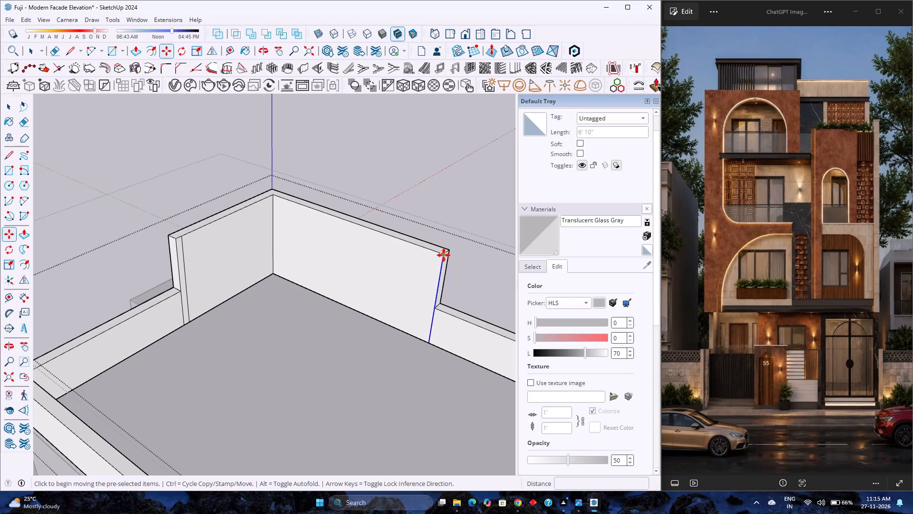
left_click(444, 255)
left_click(431, 251)
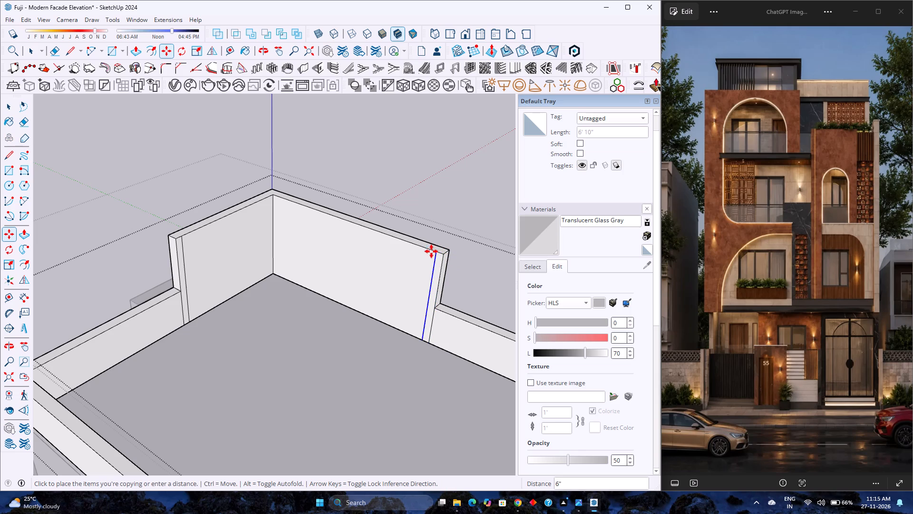
Push/Pull the side wall's end strip 9' 6" and the front wall's end strip 13' 6" to close the raised rooftop enclosure.
key("p")
left_click(432, 294)
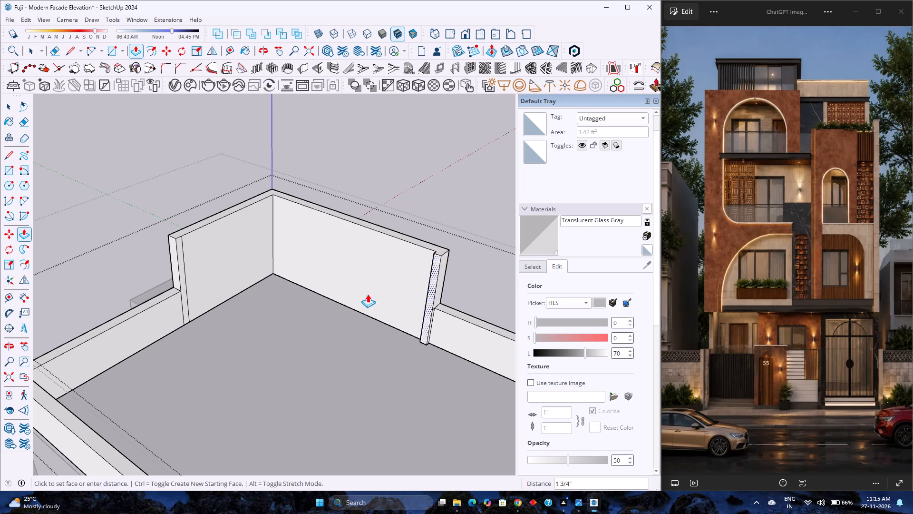
left_click(177, 242)
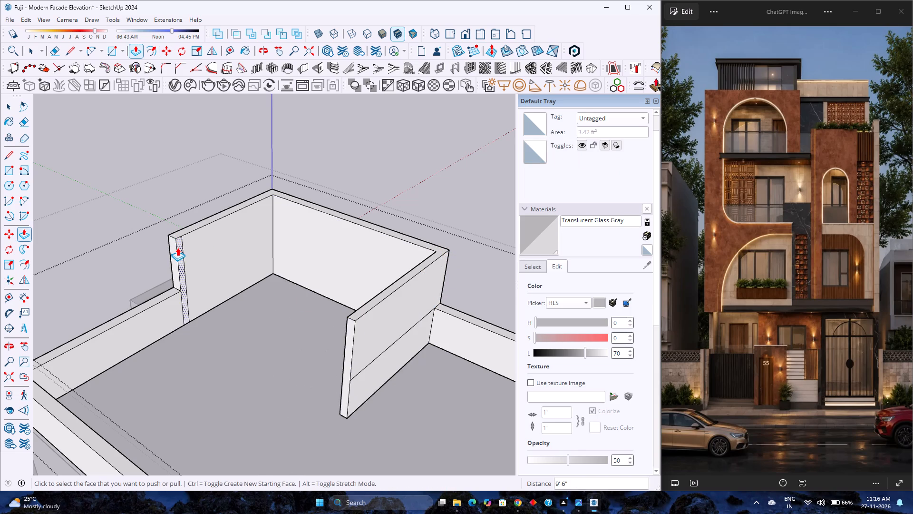
scroll(177, 247, "up", 2)
left_click(178, 250)
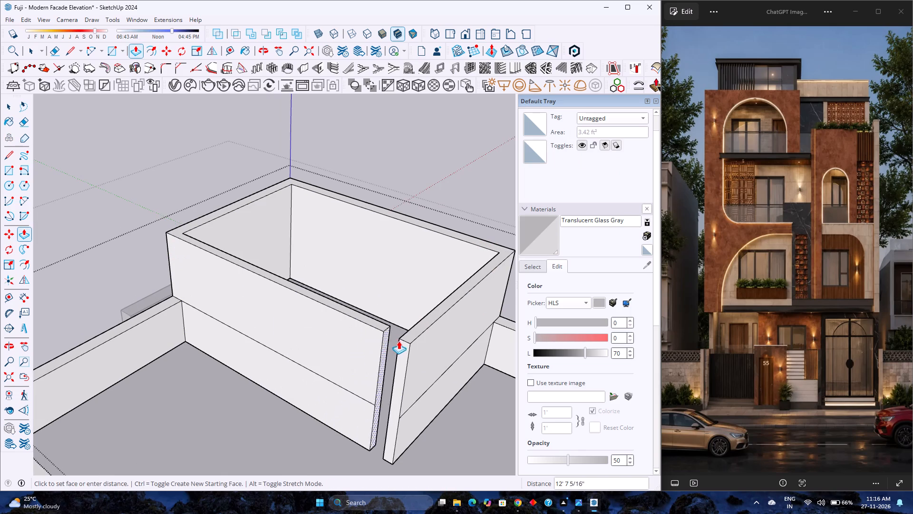
left_click(400, 341)
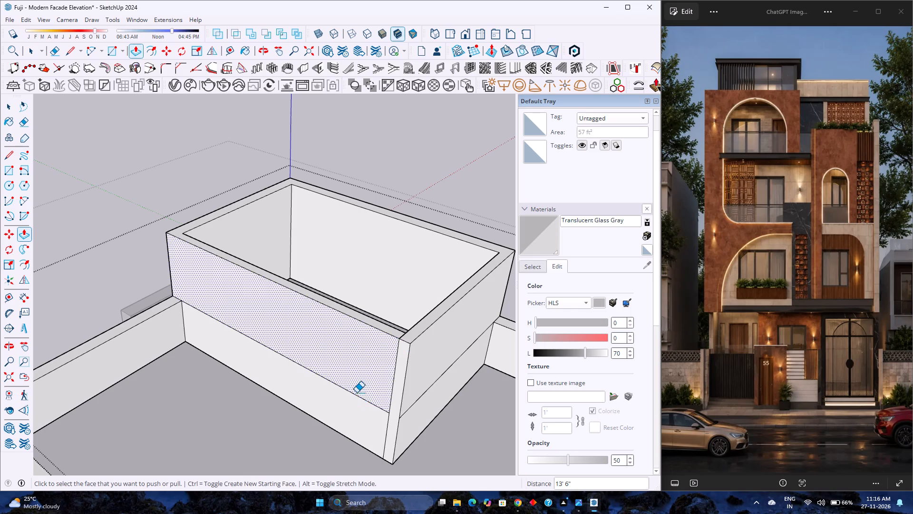
Erase the leftover seam edges on the outer faces of the two walls that close the rooftop enclosure.
key("e")
left_click_drag(360, 387, 361, 404)
left_click(388, 402)
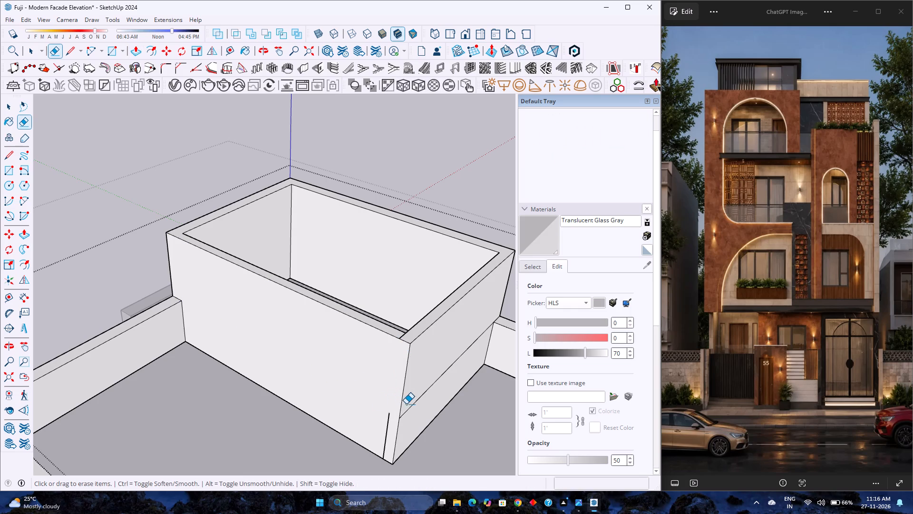
left_click(412, 405)
left_click(386, 418)
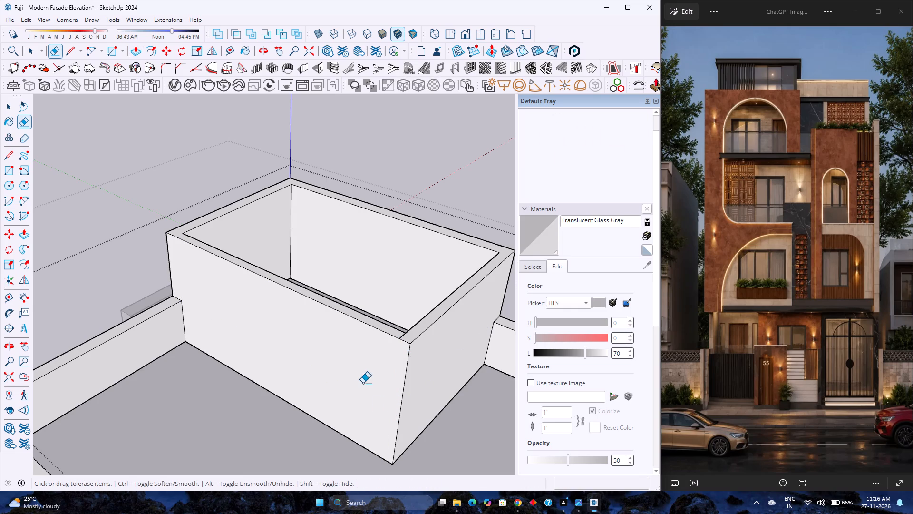
scroll(362, 382, "down", 2)
scroll(396, 341, "up", 3)
left_click(395, 346)
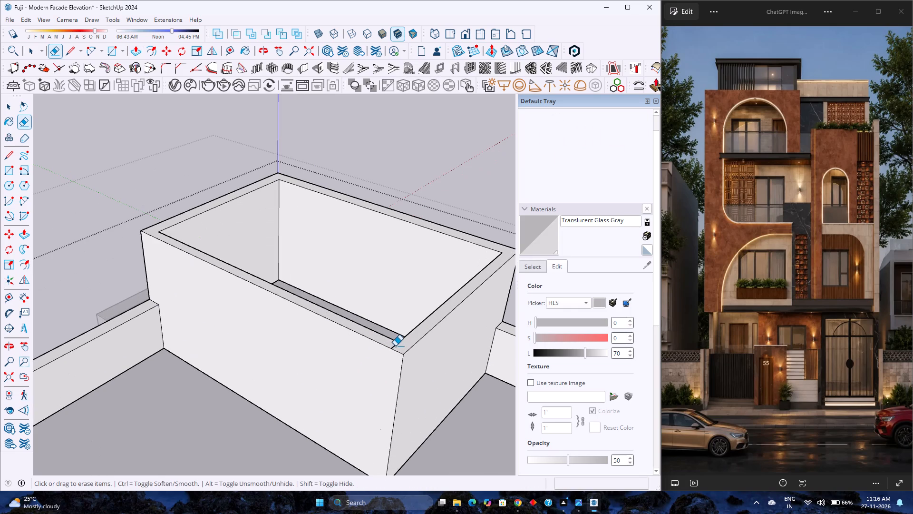
Examine the closed rooftop enclosure and the whole building's massing from several sides.
scroll(363, 350, "down", 9)
scroll(357, 359, "up", 3)
scroll(357, 359, "down", 3)
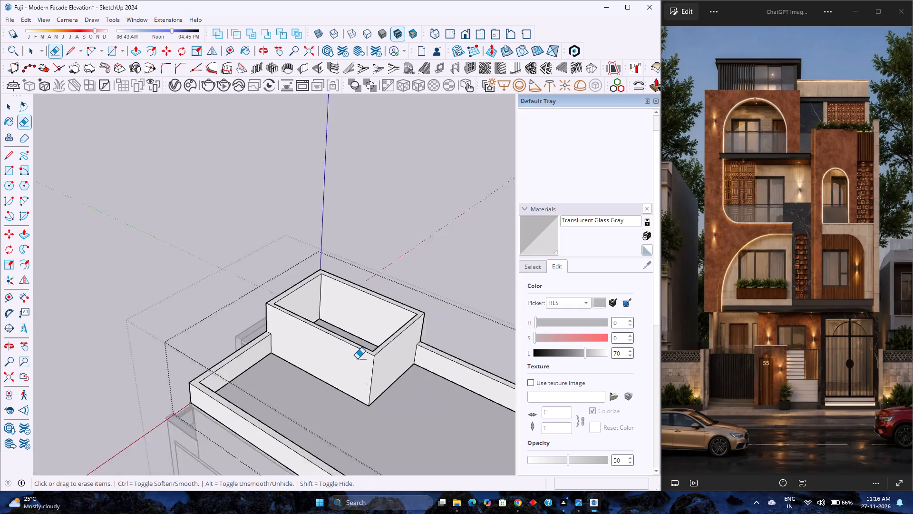
scroll(357, 359, "down", 1)
scroll(357, 359, "up", 4)
scroll(357, 359, "down", 4)
scroll(357, 359, "up", 5)
scroll(357, 359, "down", 5)
scroll(356, 359, "up", 3)
scroll(356, 359, "down", 3)
scroll(356, 359, "up", 4)
scroll(356, 359, "down", 5)
scroll(356, 359, "up", 4)
scroll(356, 359, "down", 4)
scroll(356, 359, "up", 5)
scroll(356, 359, "down", 5)
scroll(356, 359, "up", 4)
scroll(356, 359, "down", 4)
scroll(355, 361, "up", 4)
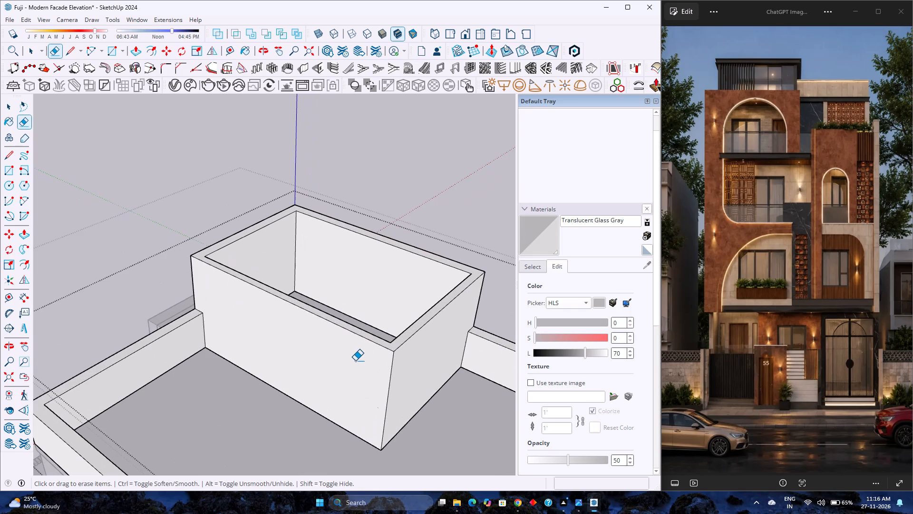
scroll(355, 361, "down", 2)
scroll(355, 361, "up", 3)
key("space")
scroll(354, 362, "down", 8)
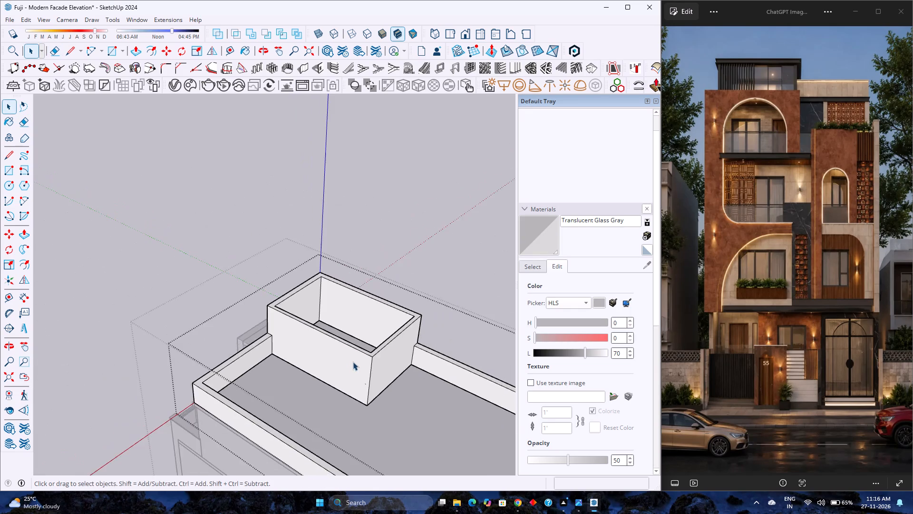
scroll(353, 362, "down", 4)
middle_click_drag(229, 371, 344, 311)
scroll(232, 318, "down", 4)
scroll(225, 336, "up", 2)
middle_click_drag(225, 336, 349, 316)
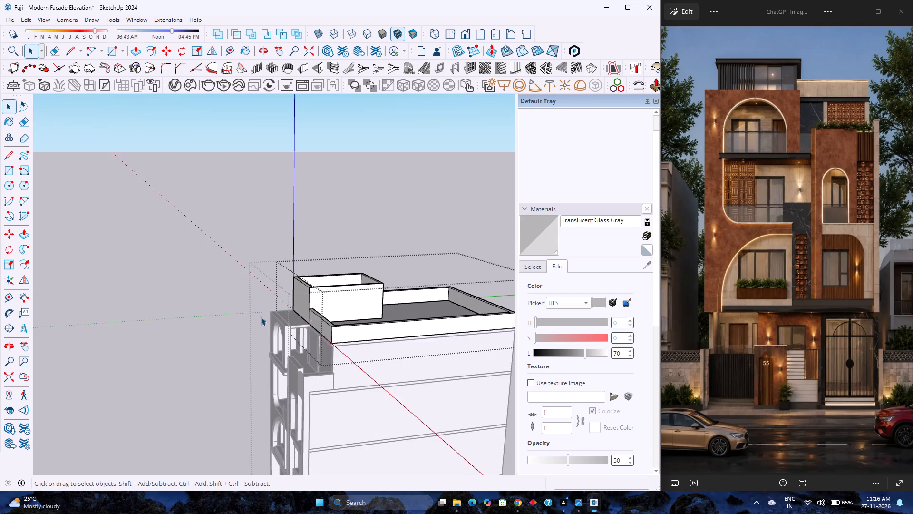
scroll(258, 317, "down", 5)
scroll(256, 317, "up", 5)
scroll(256, 317, "down", 9)
scroll(407, 245, "up", 2)
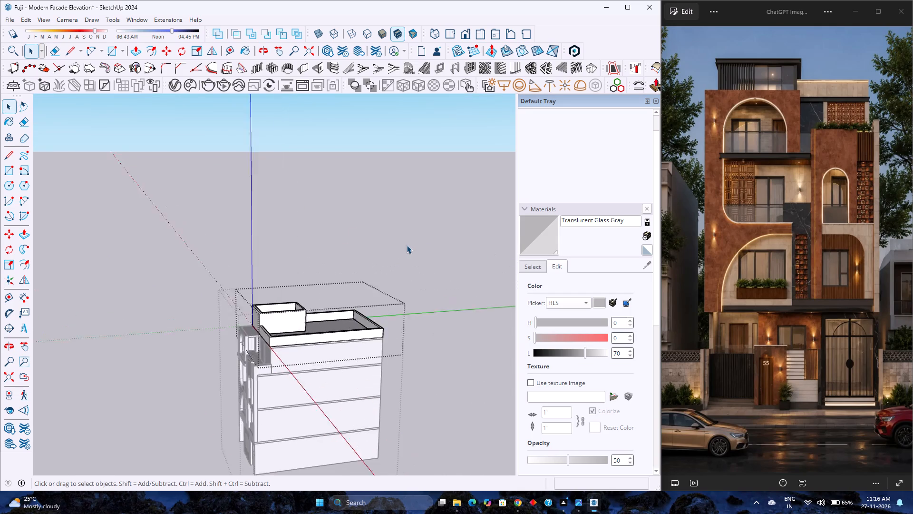
scroll(407, 245, "up", 2)
middle_click_drag(299, 303, 416, 293)
scroll(416, 292, "down", 2)
scroll(416, 292, "up", 2)
scroll(416, 292, "down", 3)
scroll(416, 292, "up", 3)
scroll(416, 292, "down", 4)
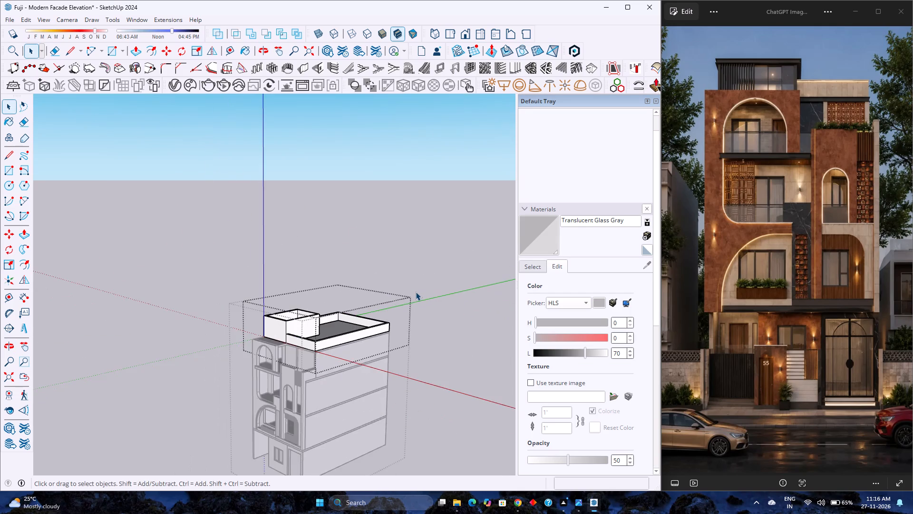
scroll(416, 292, "down", 2)
scroll(415, 293, "up", 2)
scroll(413, 297, "down", 8)
scroll(411, 301, "up", 5)
scroll(411, 301, "down", 5)
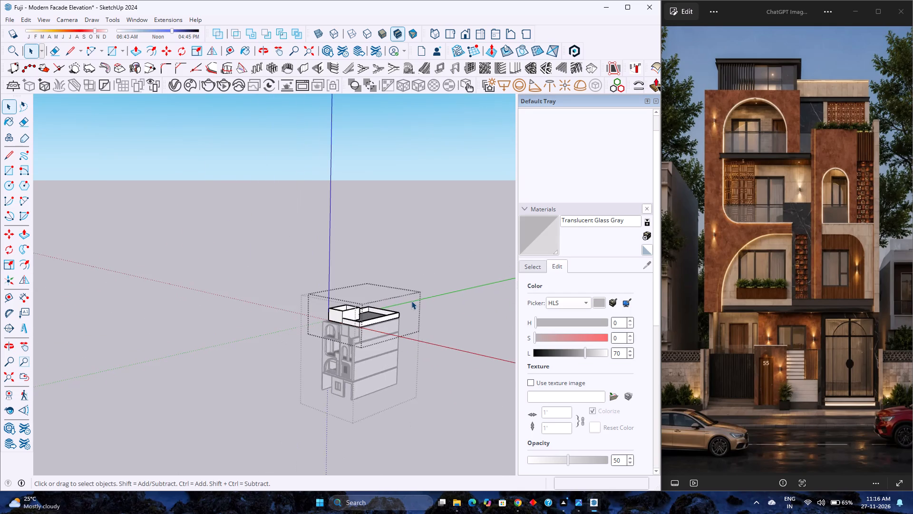
scroll(410, 302, "up", 3)
scroll(409, 307, "down", 8)
scroll(408, 308, "up", 5)
scroll(404, 304, "down", 4)
scroll(404, 304, "up", 4)
scroll(404, 304, "down", 5)
scroll(400, 313, "up", 1)
middle_click_drag(386, 379, 384, 379, "shift")
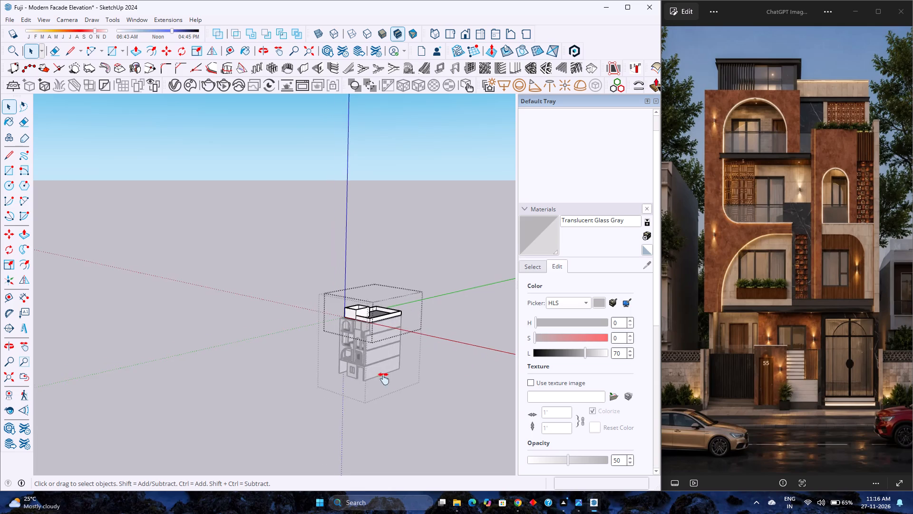
middle_click_drag(384, 379, 342, 293, "shift")
scroll(342, 293, "up", 3)
middle_click_drag(345, 295, 379, 363)
scroll(329, 209, "up", 8)
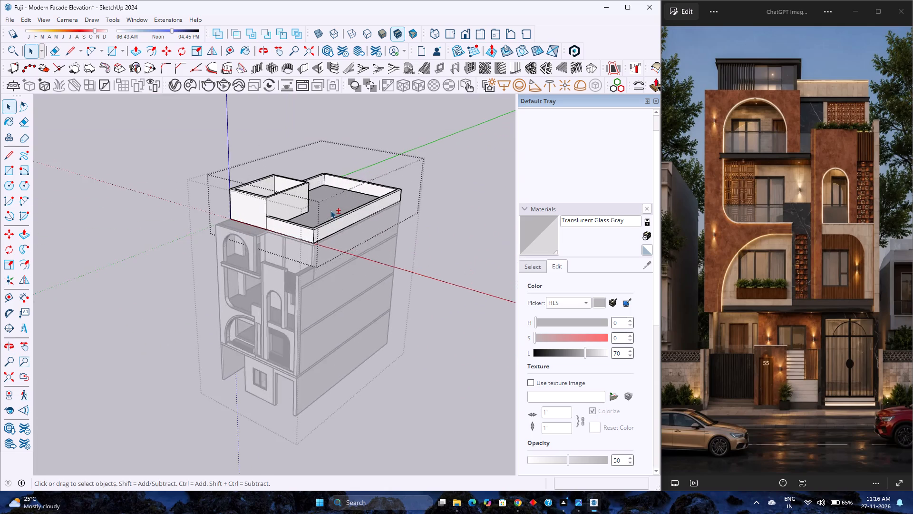
middle_click_drag(338, 224, 392, 355, "shift")
middle_click(392, 355, "shift")
scroll(370, 318, "down", 3)
scroll(339, 342, "up", 4)
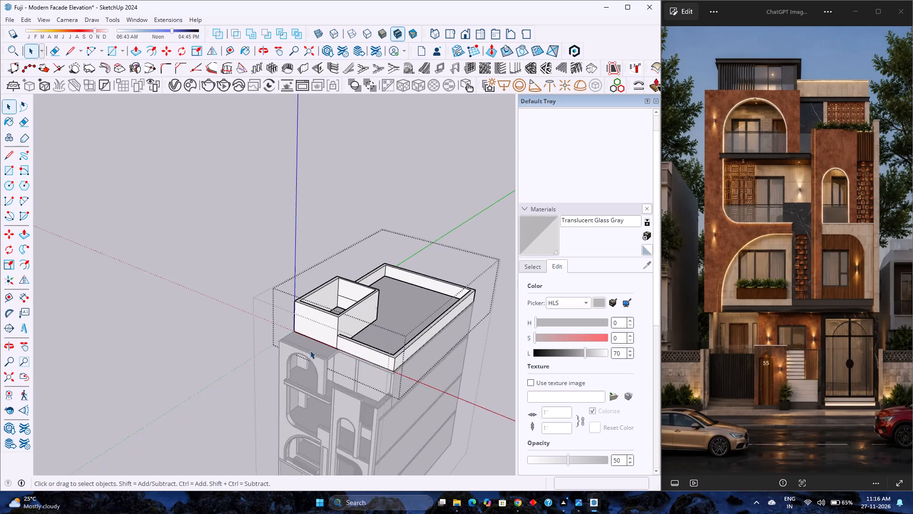
Push/Pull the rooftop enclosure's street-side front face 3" outward.
middle_click_drag(310, 350, 450, 273)
scroll(359, 309, "up", 9)
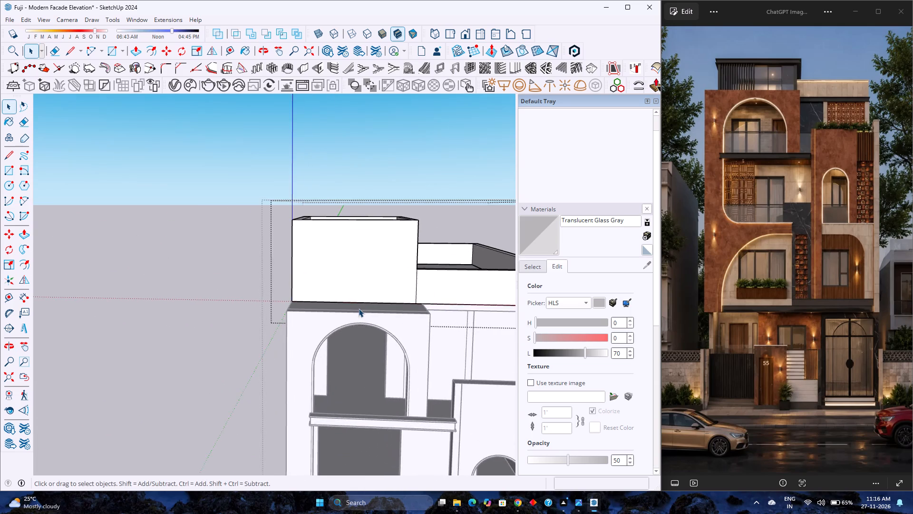
scroll(357, 308, "up", 4)
scroll(420, 286, "up", 1)
middle_click_drag(420, 286, 281, 324)
middle_click(281, 324)
scroll(305, 303, "down", 4)
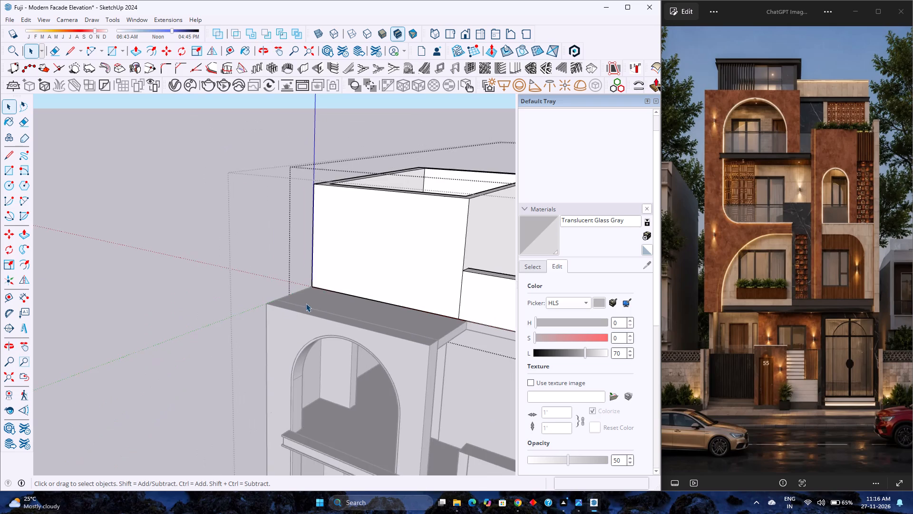
left_click(372, 271)
key("p")
left_click(376, 269)
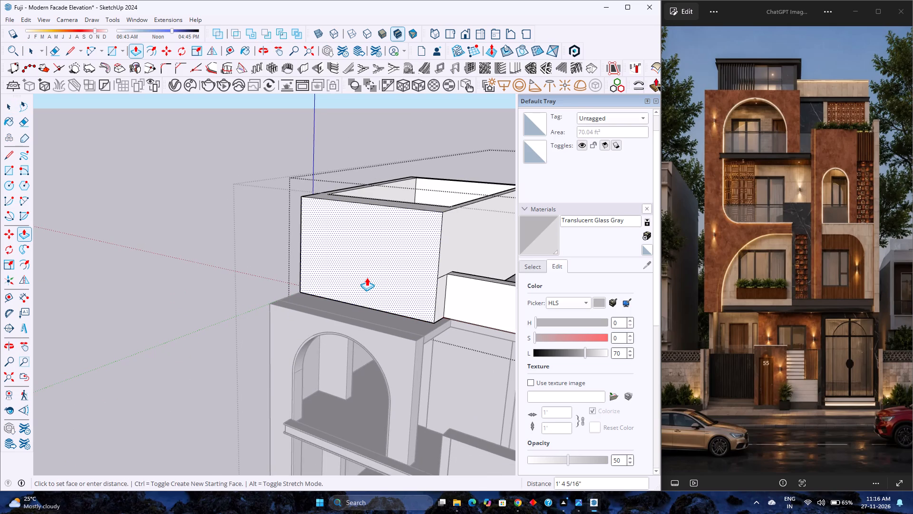
key("3")
key("Return")
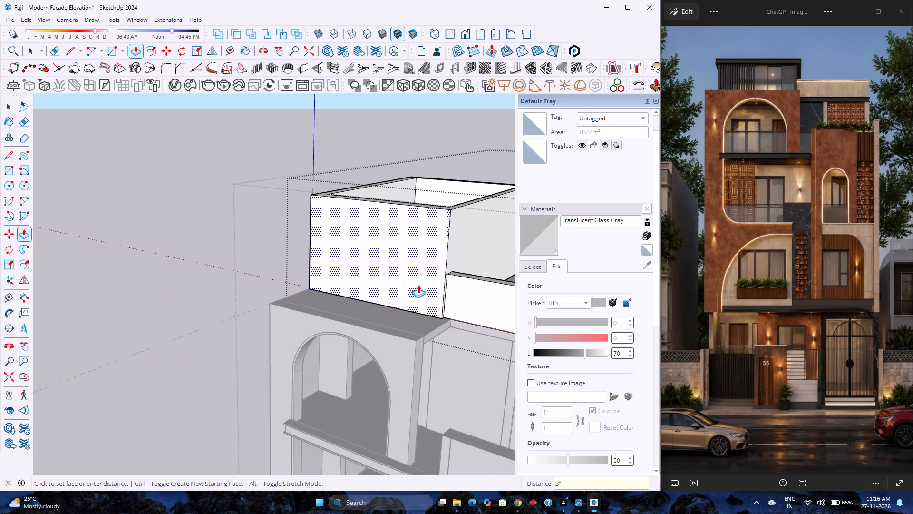
Erase the short leftover edge on the enclosure's side face where it meets the top of the front parapet.
scroll(482, 284, "up", 15)
key("e")
scroll(425, 286, "up", 3)
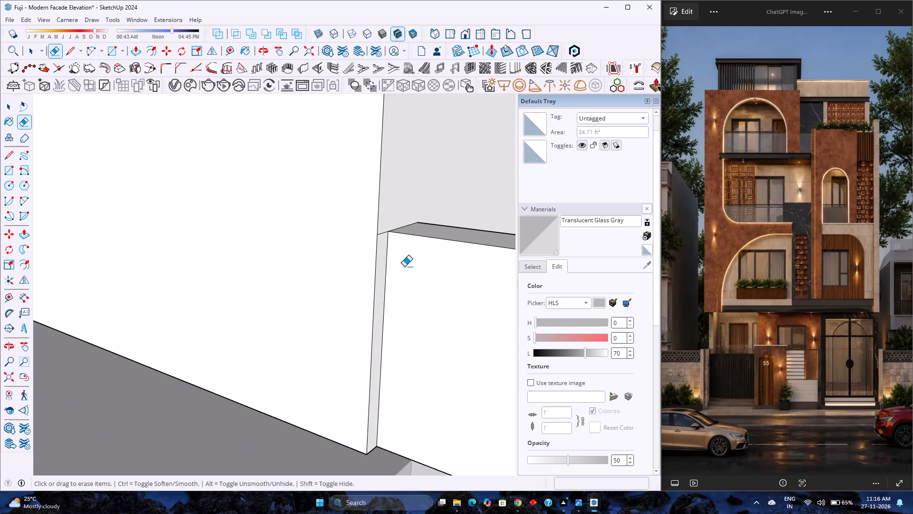
left_click(383, 229)
scroll(400, 281, "down", 10)
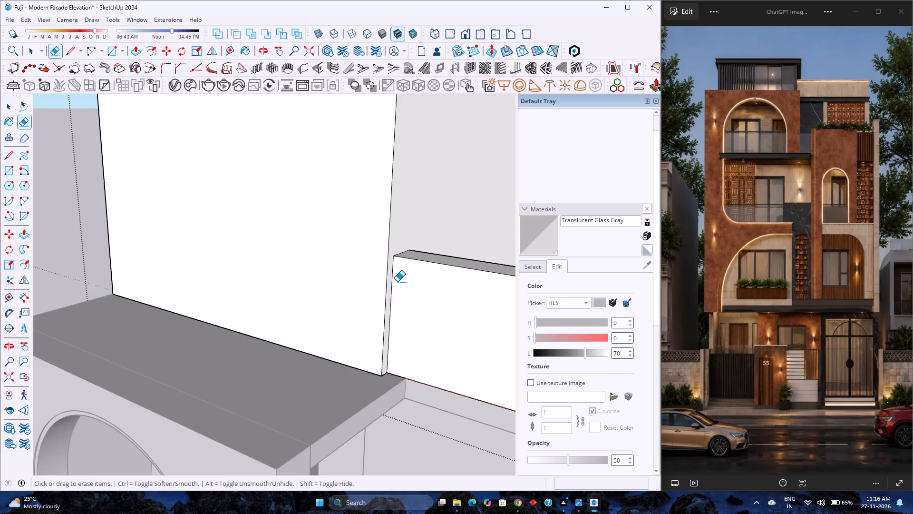
Push/Pull the inner face of the enclosure's front wall 3" toward the street side.
scroll(397, 282, "down", 5)
middle_click_drag(397, 280, 293, 418)
scroll(337, 317, "down", 4)
scroll(360, 304, "up", 1)
middle_click_drag(360, 304, 169, 336)
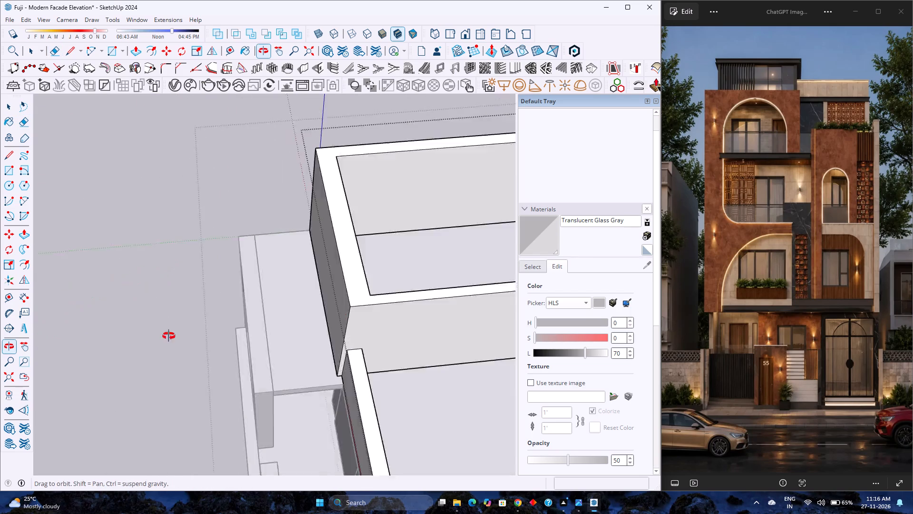
middle_click_drag(169, 336, 71, 336)
middle_click(70, 336)
key("p")
left_click(348, 305)
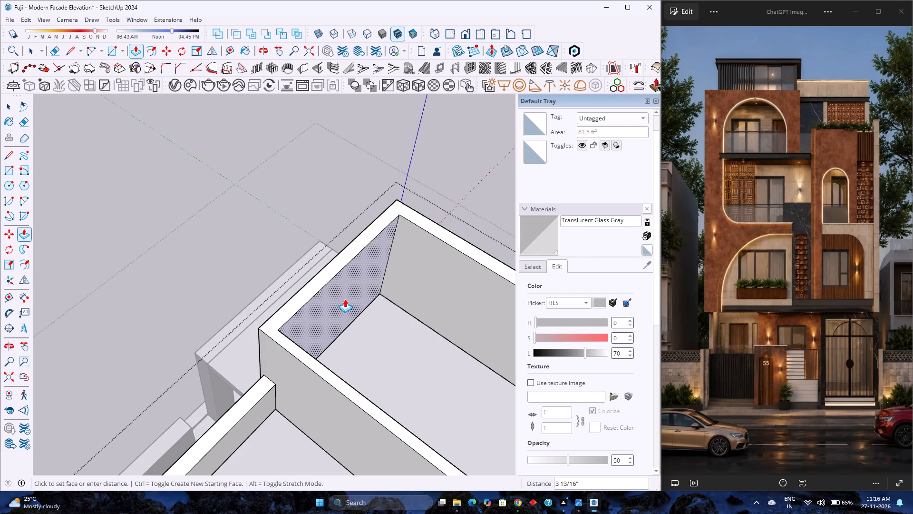
key("3")
key("Return")
Offset the outline of the enclosure's front face 6" inward to form a frame.
scroll(345, 299, "down", 5)
middle_click_drag(248, 339, 460, 312)
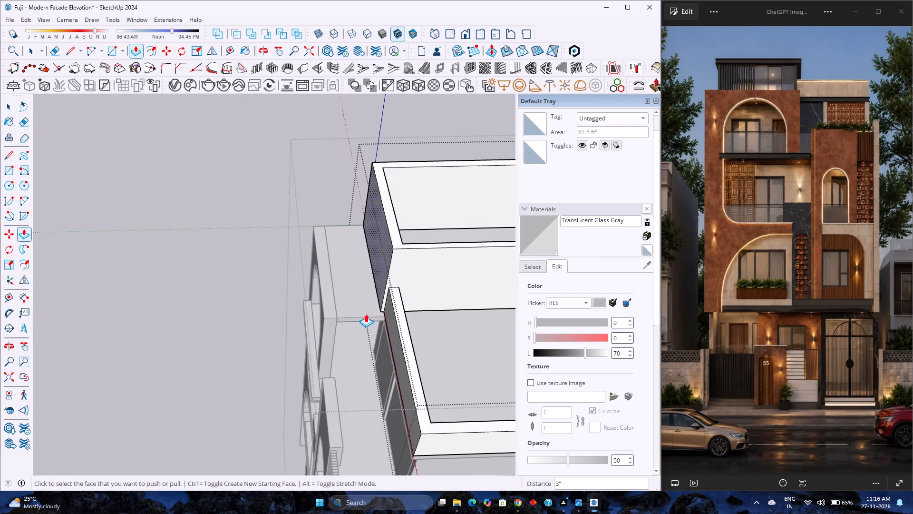
scroll(361, 315, "down", 1)
scroll(362, 296, "up", 1, "shift")
middle_click_drag(362, 296, 289, 401, "shift")
middle_click_drag(255, 384, 409, 325)
middle_click_drag(415, 323, 420, 321)
scroll(430, 301, "down", 4)
middle_click_drag(398, 320, 338, 371, "shift")
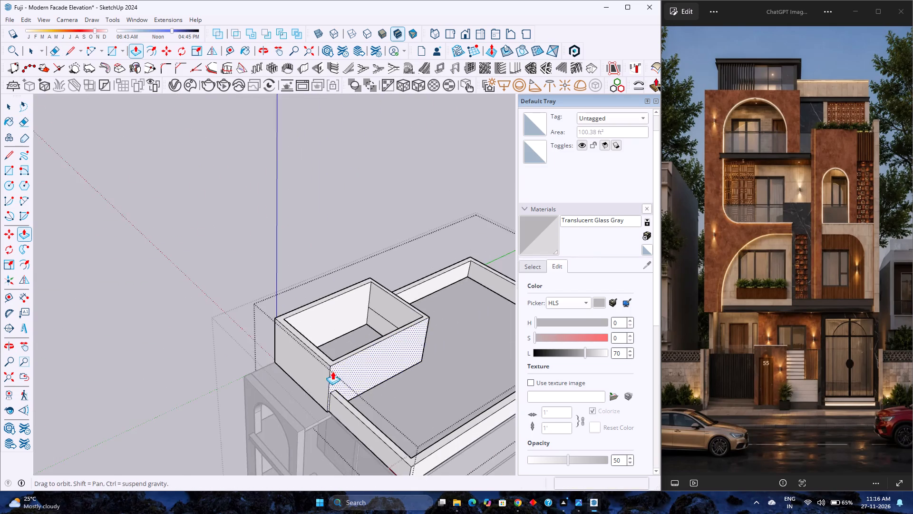
middle_click_drag(300, 367, 447, 290)
scroll(442, 290, "down", 3)
middle_click_drag(415, 305, 385, 348, "shift")
middle_click_drag(365, 348, 391, 319)
middle_click(391, 319)
key("space")
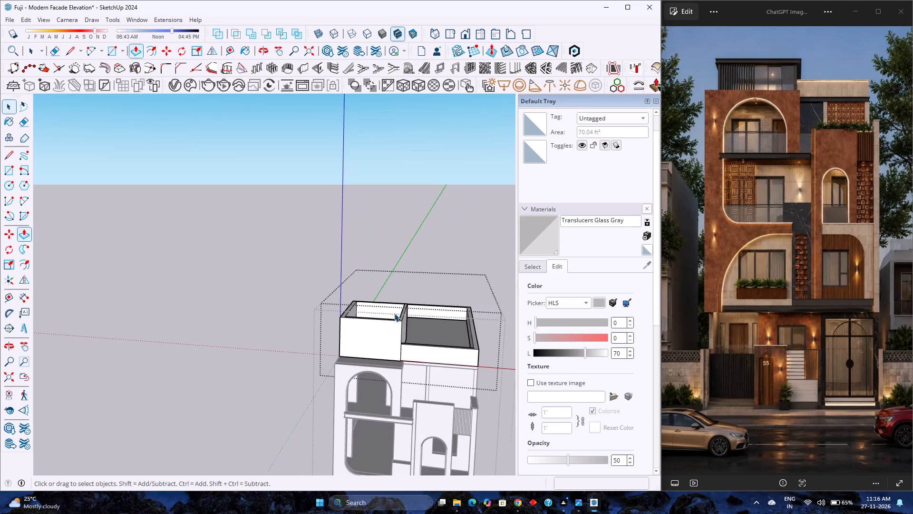
scroll(394, 313, "up", 8)
middle_click_drag(382, 395, 402, 357)
middle_click(402, 357)
scroll(406, 354, "down", 3)
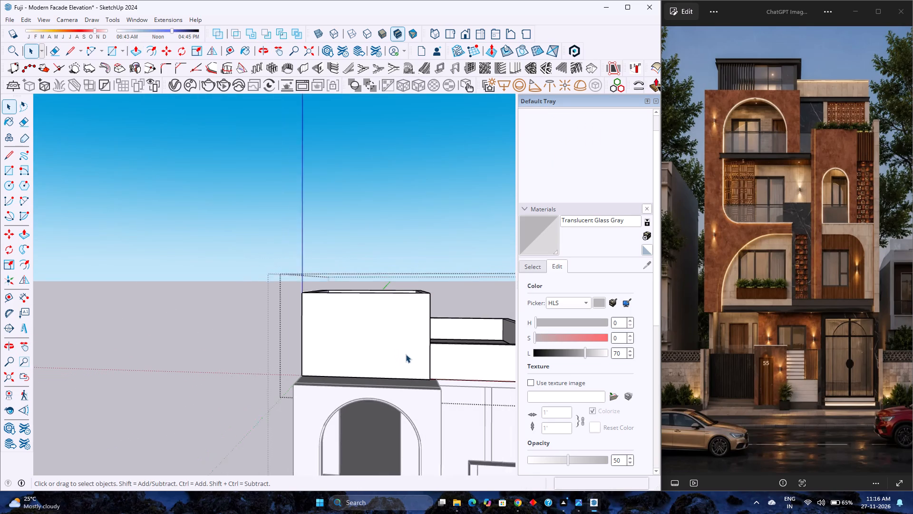
scroll(406, 353, "up", 3)
middle_click_drag(410, 347, 363, 450)
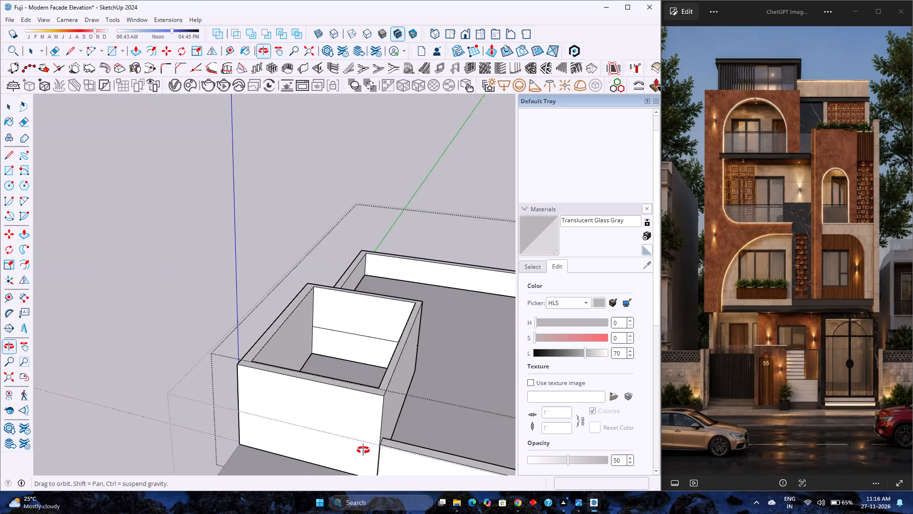
middle_click_drag(363, 450, 420, 413)
middle_click(420, 413)
double_click(371, 381)
scroll(371, 381, "up", 4)
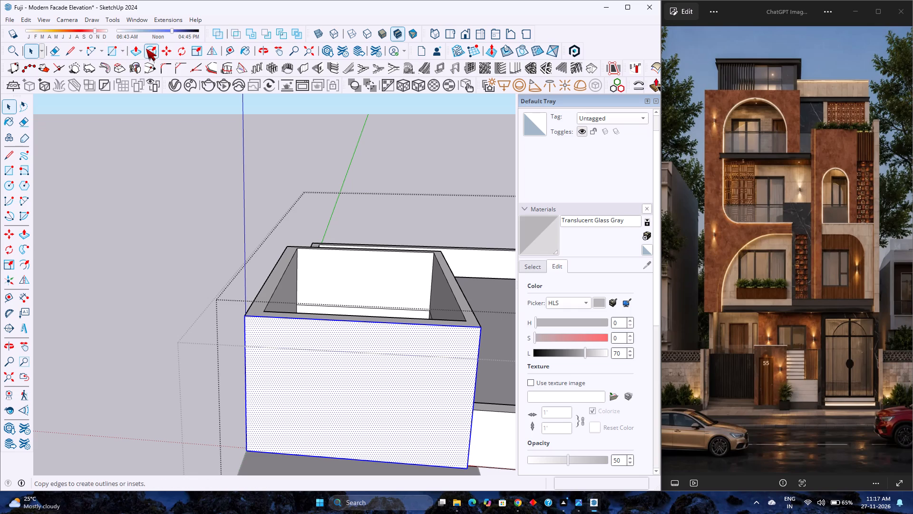
left_click(129, 52)
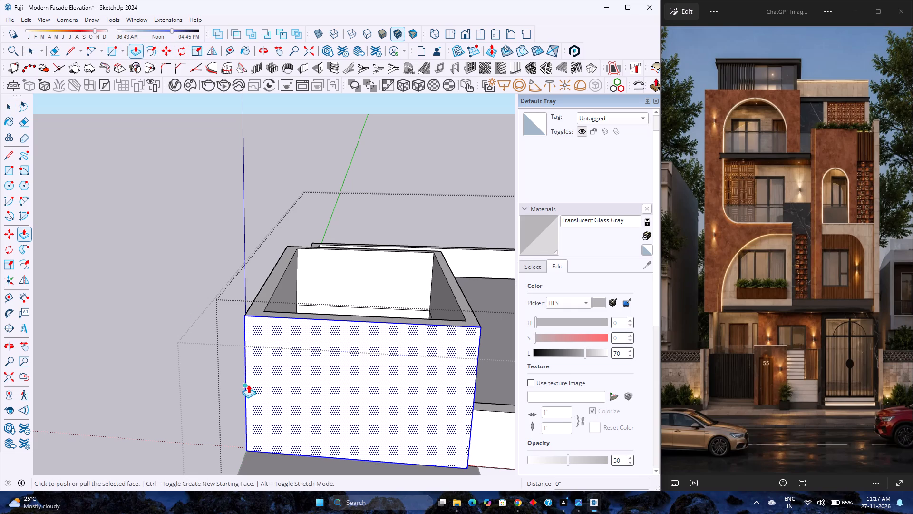
left_click(144, 48)
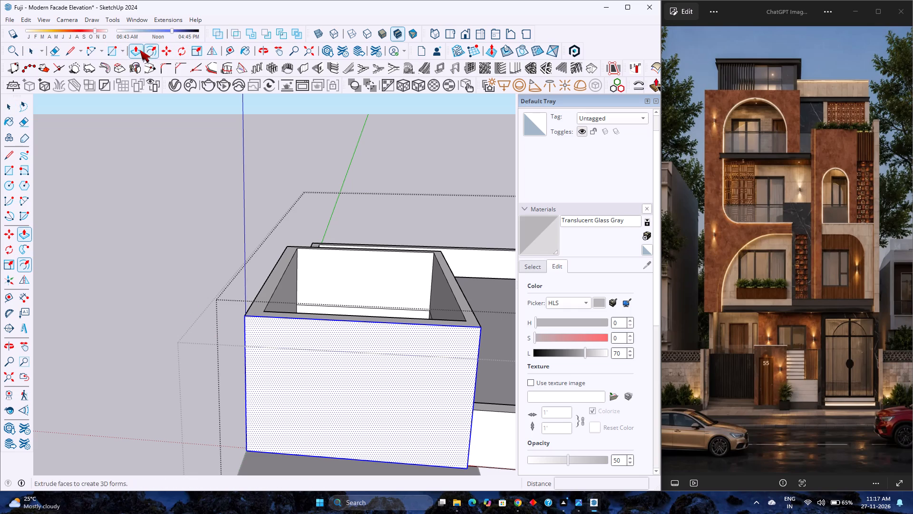
left_click(246, 395)
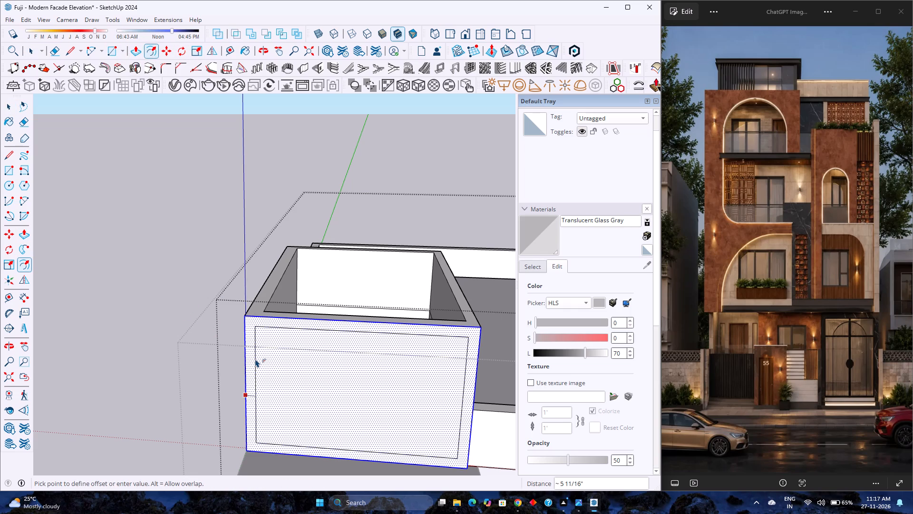
key("6")
key("Return")
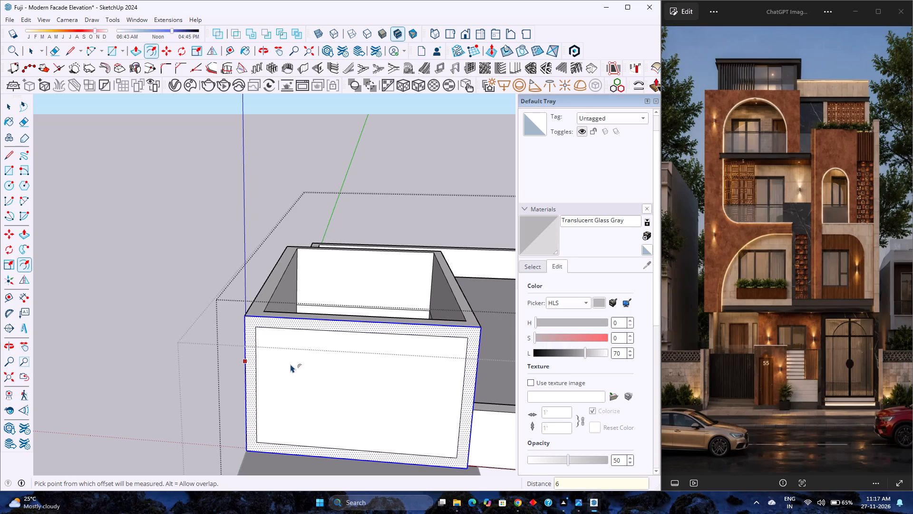
Push the framed front panel 9" inward and delete the remaining face to open the enclosure's front.
key("p")
key("Escape")
left_click(316, 400)
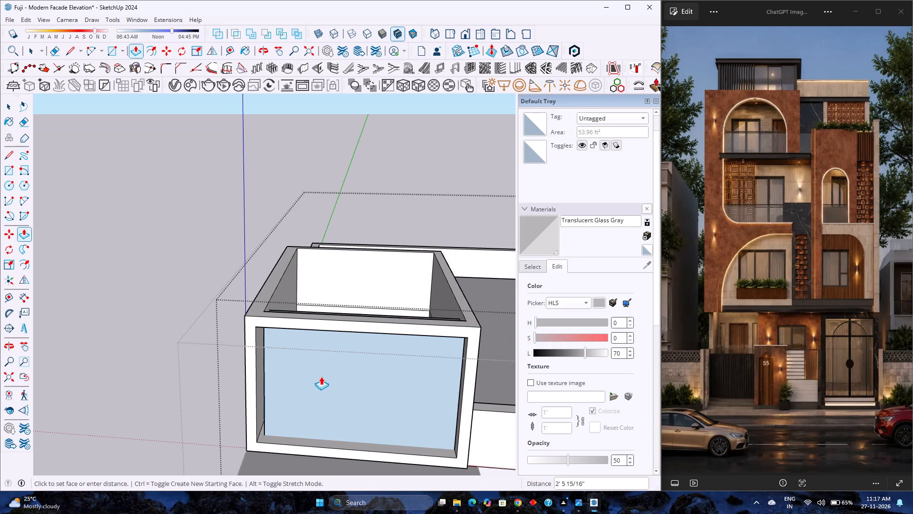
left_click(304, 401)
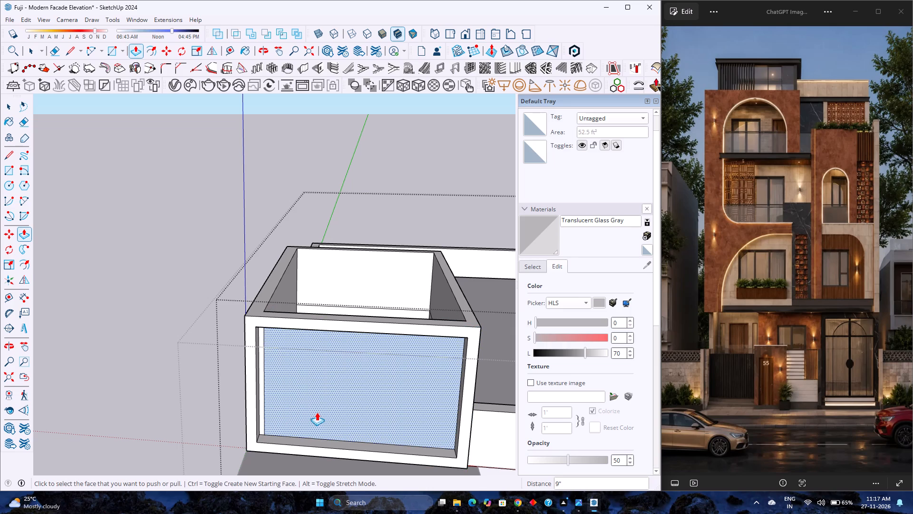
key("space")
left_click(338, 398)
key("Delete")
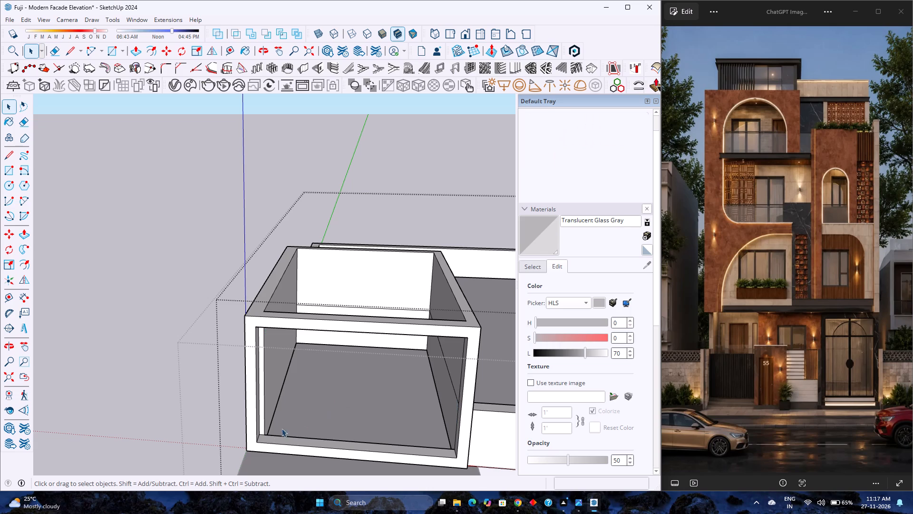
Push/Pull the inner face of the enclosure's left side wall 3" outward, flush with the front frame, and erase the leftover edge.
scroll(267, 434, "up", 3)
middle_click_drag(298, 395, 272, 428)
left_click(302, 348)
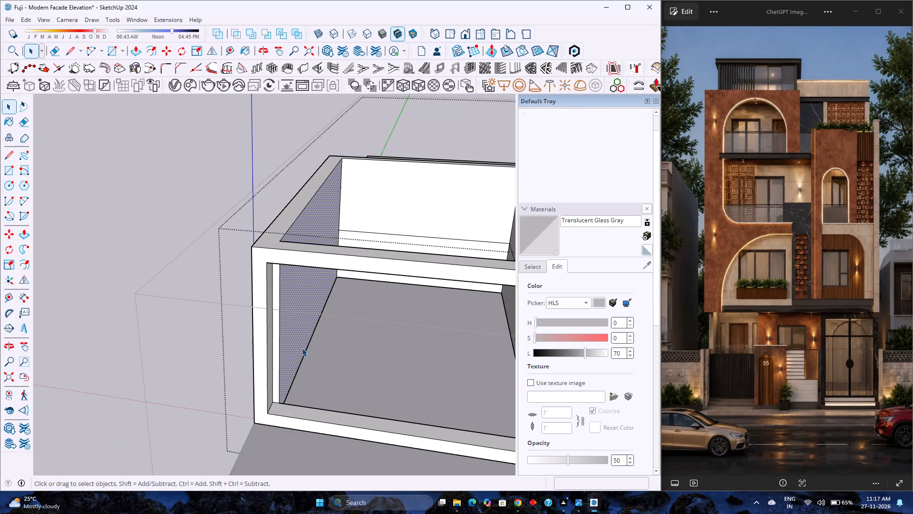
key("p")
left_click(302, 346)
left_click(272, 378)
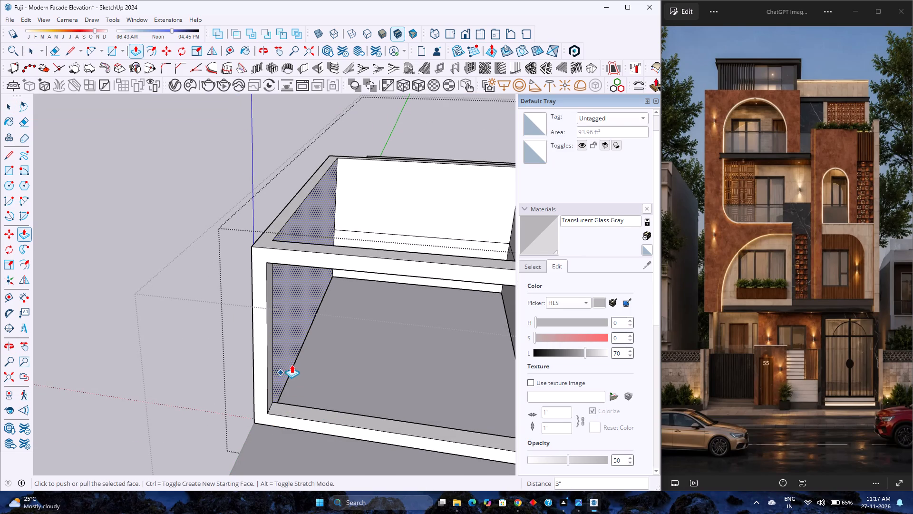
key("e")
left_click(272, 357)
Erase the leftover horizontal edges on the inner faces of the enclosure's back wall and right side wall.
scroll(277, 357, "down", 4)
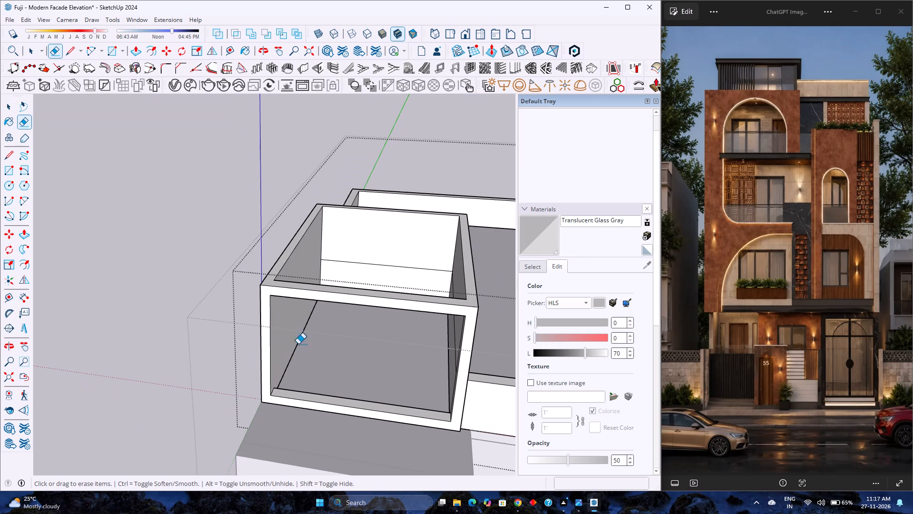
left_click_drag(364, 274, 369, 263)
middle_click_drag(363, 387, 410, 386)
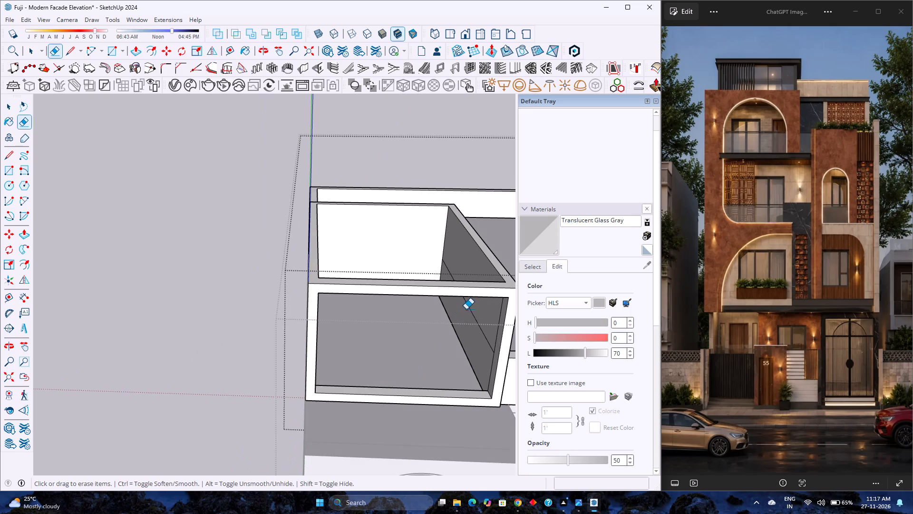
left_click(467, 309)
left_click_drag(476, 309, 472, 317)
Examine the opened rooftop enclosure and its inner walls from several angles.
scroll(463, 321, "down", 3)
middle_click_drag(462, 330, 414, 346, "shift")
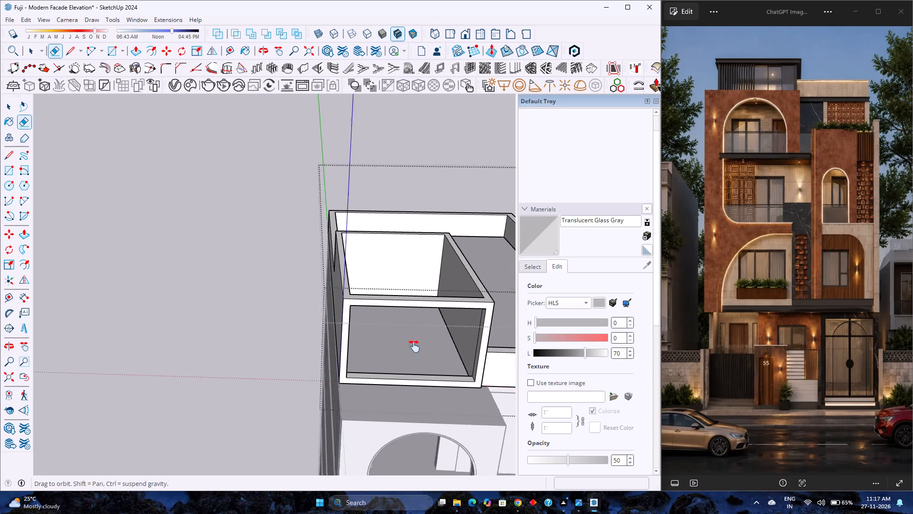
middle_click_drag(414, 346, 401, 349, "shift")
middle_click(401, 349, "shift")
scroll(403, 350, "down", 3)
middle_click_drag(411, 375, 396, 365)
scroll(376, 359, "up", 3)
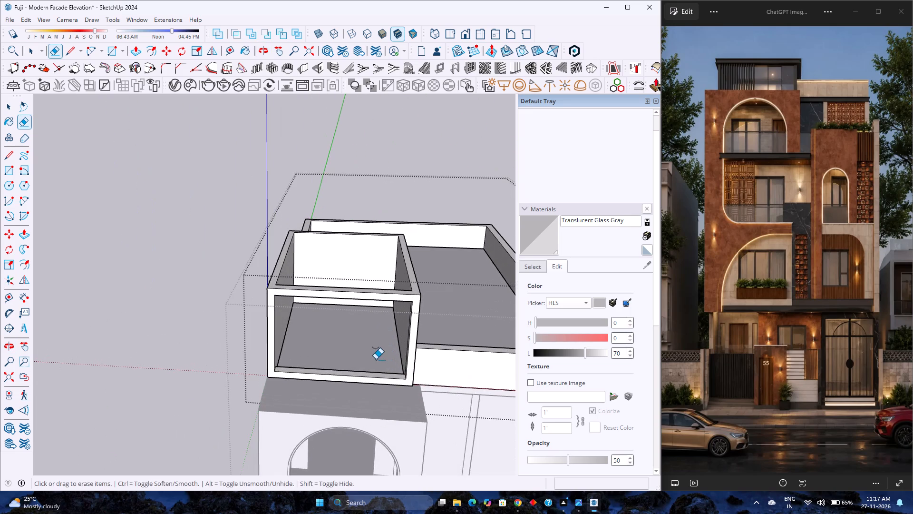
middle_click_drag(379, 364, 402, 409, "shift")
scroll(402, 409, "up", 1, "shift")
middle_click_drag(393, 404, 379, 369)
scroll(379, 363, "down", 3)
scroll(380, 363, "up", 1)
middle_click_drag(380, 363, 380, 336)
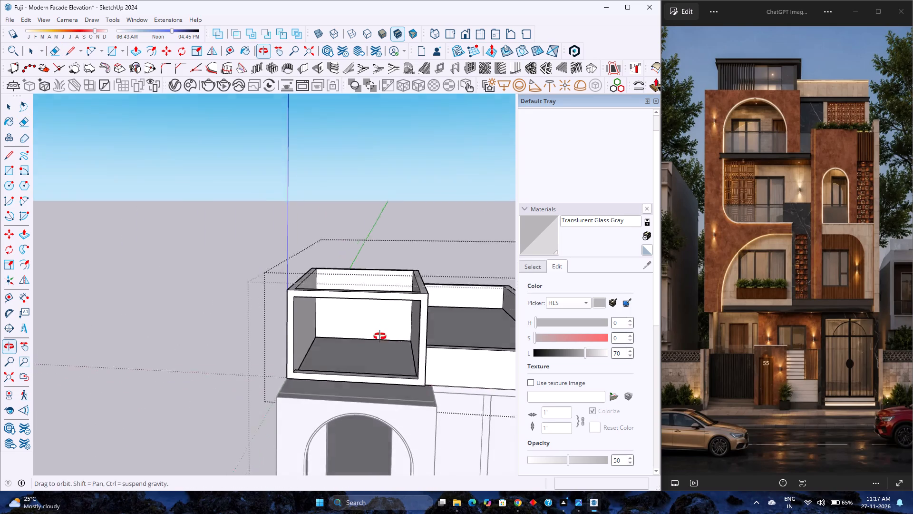
middle_click_drag(380, 336, 380, 331)
scroll(380, 331, "up", 4)
key("space")
scroll(380, 331, "down", 9)
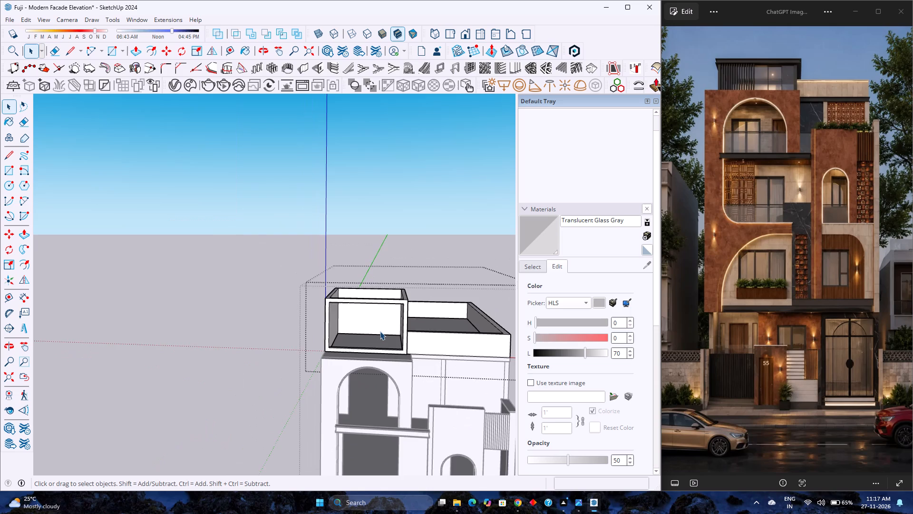
scroll(380, 332, "up", 6)
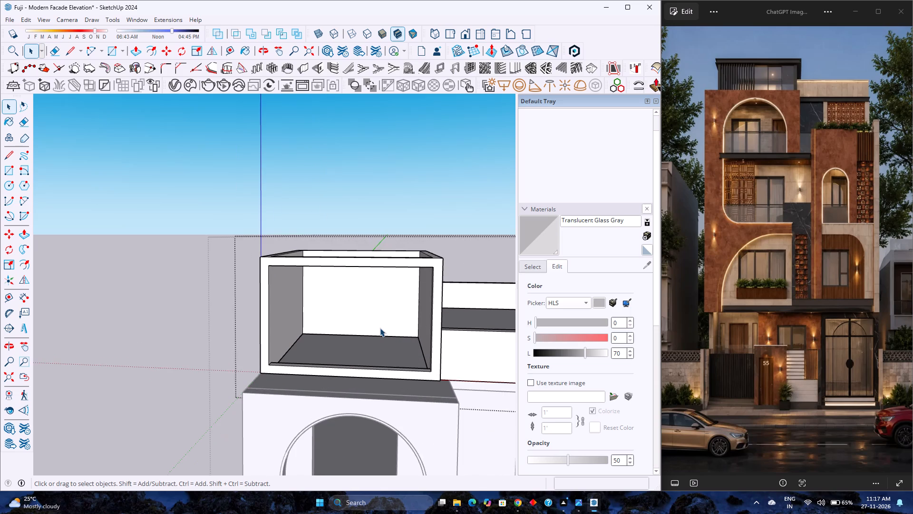
scroll(380, 328, "up", 1)
middle_click_drag(380, 328, 319, 362)
scroll(317, 361, "down", 3)
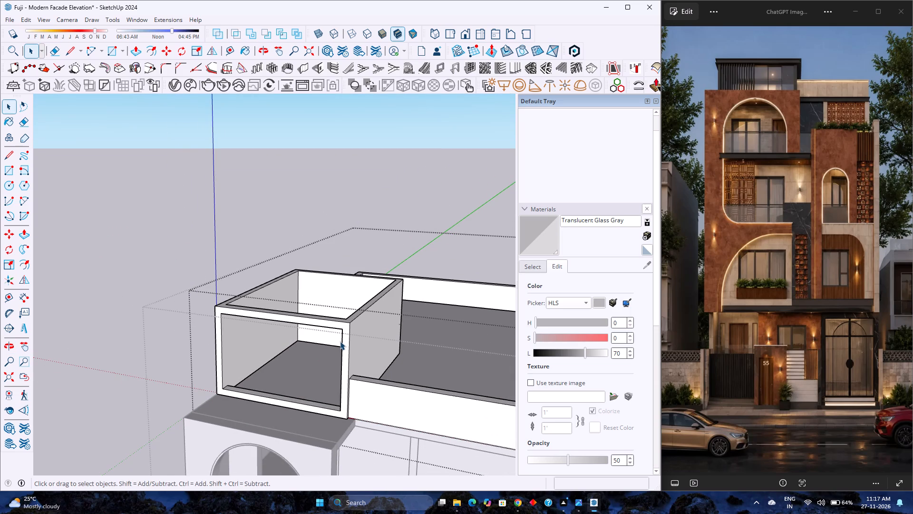
scroll(340, 338, "up", 3)
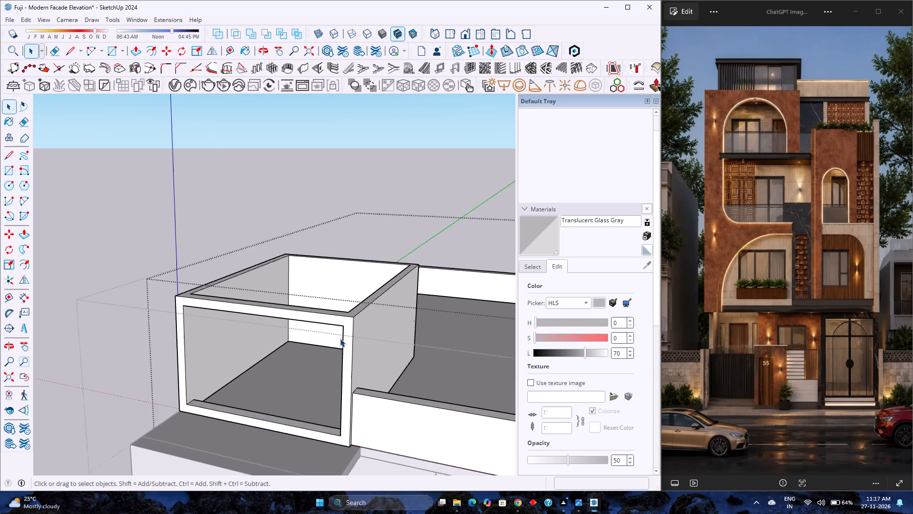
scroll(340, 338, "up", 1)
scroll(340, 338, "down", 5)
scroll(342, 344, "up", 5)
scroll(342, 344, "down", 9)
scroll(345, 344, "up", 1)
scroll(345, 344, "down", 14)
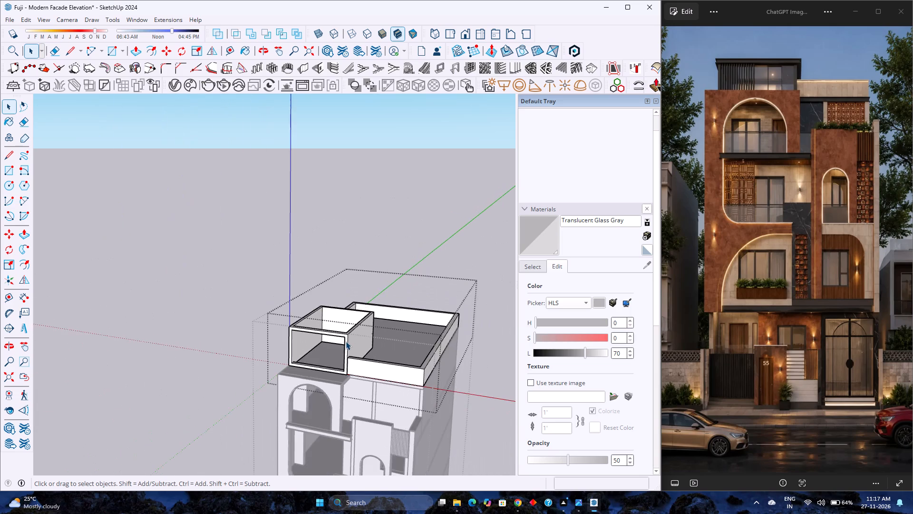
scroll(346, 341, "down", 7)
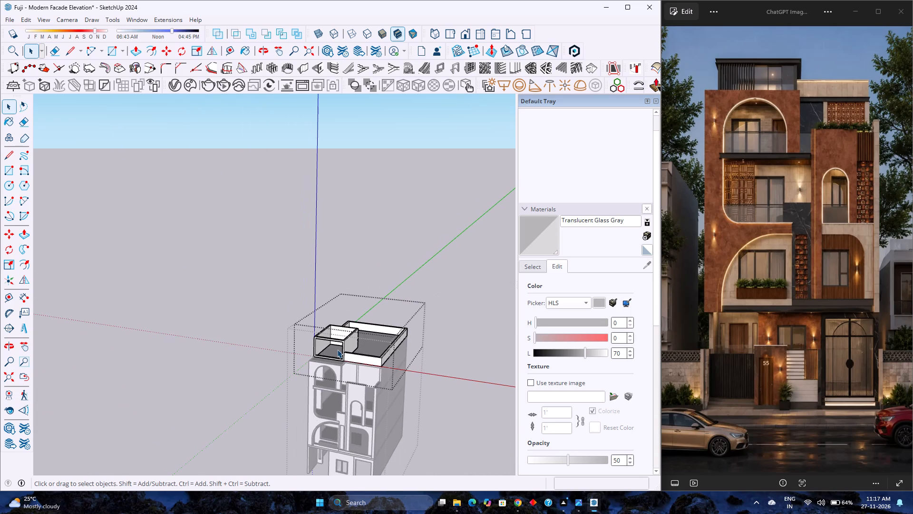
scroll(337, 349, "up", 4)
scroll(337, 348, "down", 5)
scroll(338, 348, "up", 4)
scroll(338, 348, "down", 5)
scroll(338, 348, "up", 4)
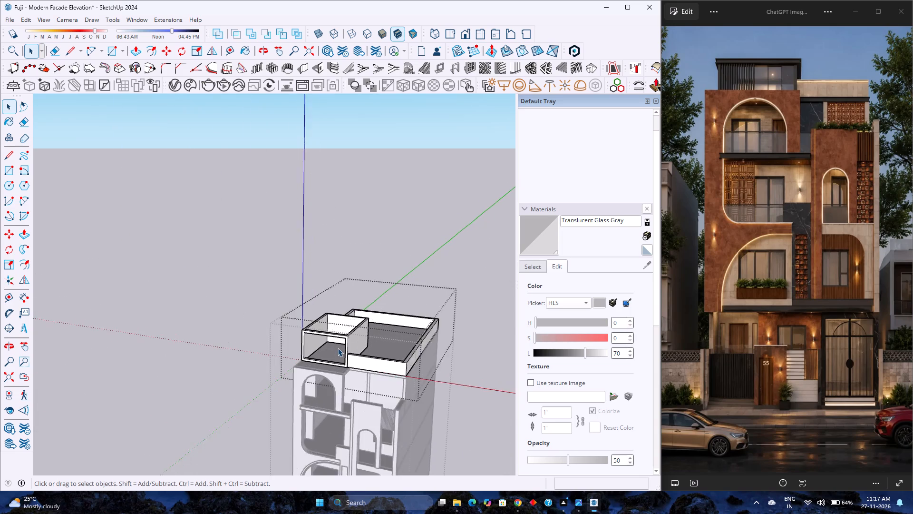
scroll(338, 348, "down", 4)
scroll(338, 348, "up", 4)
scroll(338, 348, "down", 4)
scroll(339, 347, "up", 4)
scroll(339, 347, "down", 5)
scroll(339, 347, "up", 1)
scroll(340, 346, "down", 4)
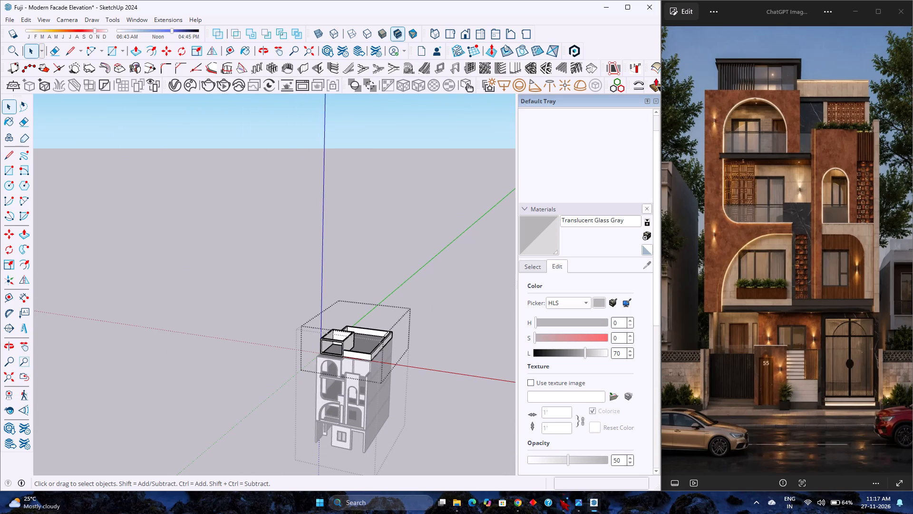
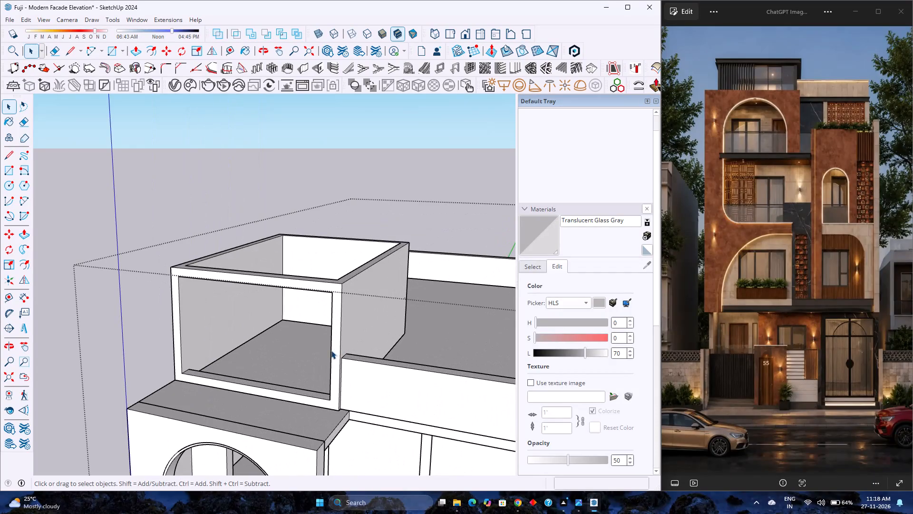
Examine the rooftop enclosure's framed front opening and its bottom ledge from several angles.
scroll(330, 350, "up", 3)
double_click(341, 340)
scroll(341, 340, "up", 3)
scroll(340, 340, "down", 2)
left_click(340, 340)
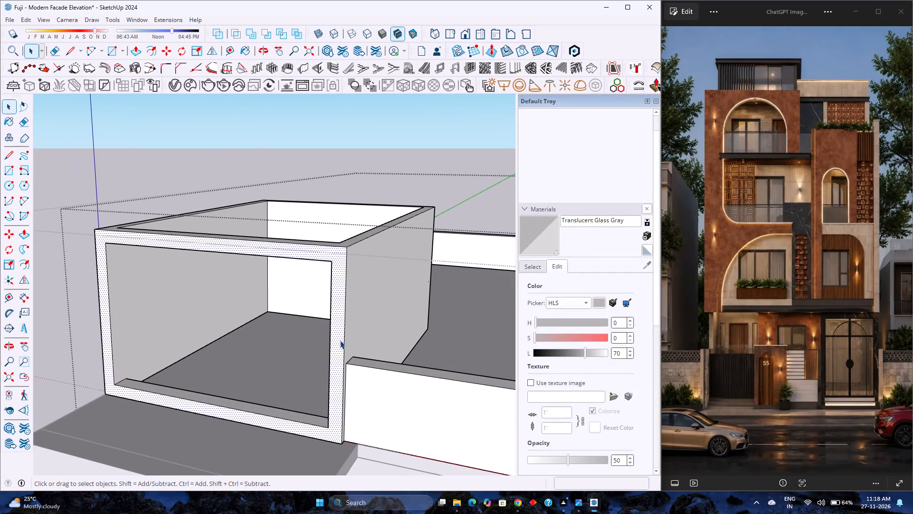
scroll(322, 360, "down", 5)
middle_click_drag(265, 393, 336, 395)
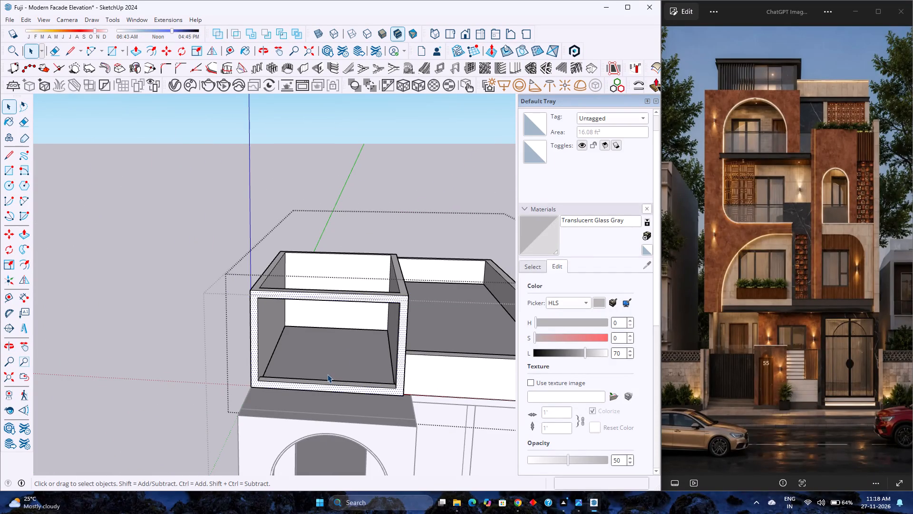
scroll(326, 374, "up", 2)
scroll(326, 374, "down", 5)
scroll(326, 374, "up", 5)
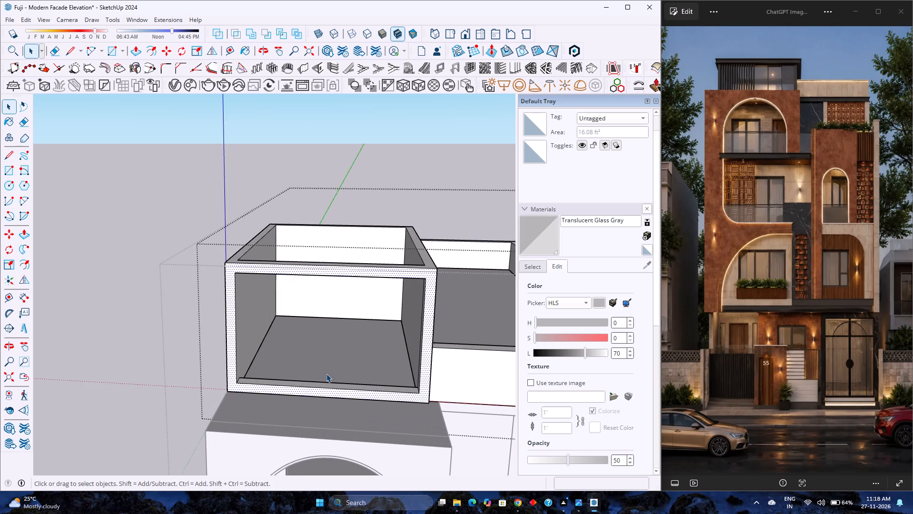
scroll(325, 373, "up", 4)
middle_click_drag(318, 373, 286, 388)
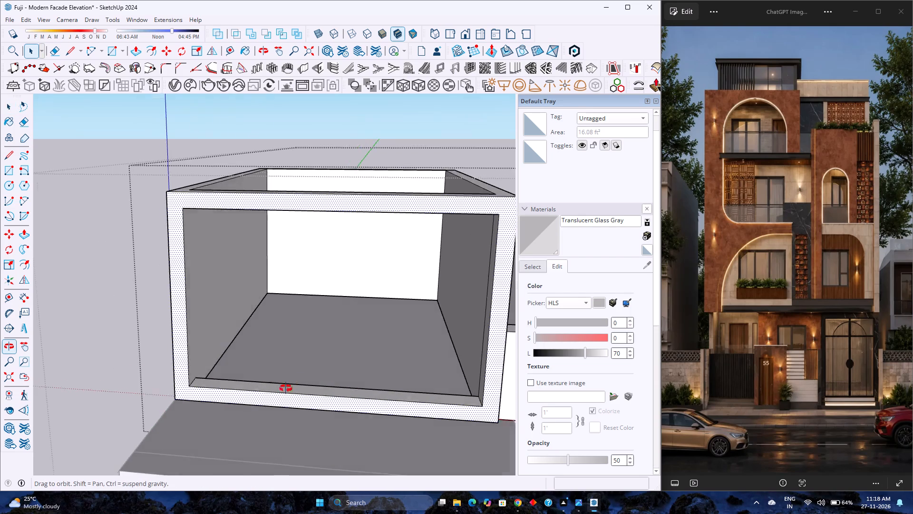
middle_click_drag(286, 388, 213, 408)
Place a guide on the opening's bottom ledge, parallel to and 2" behind its front inner edge.
scroll(213, 408, "up", 1)
scroll(254, 355, "up", 4)
scroll(306, 342, "up", 2)
middle_click_drag(306, 342, 210, 382)
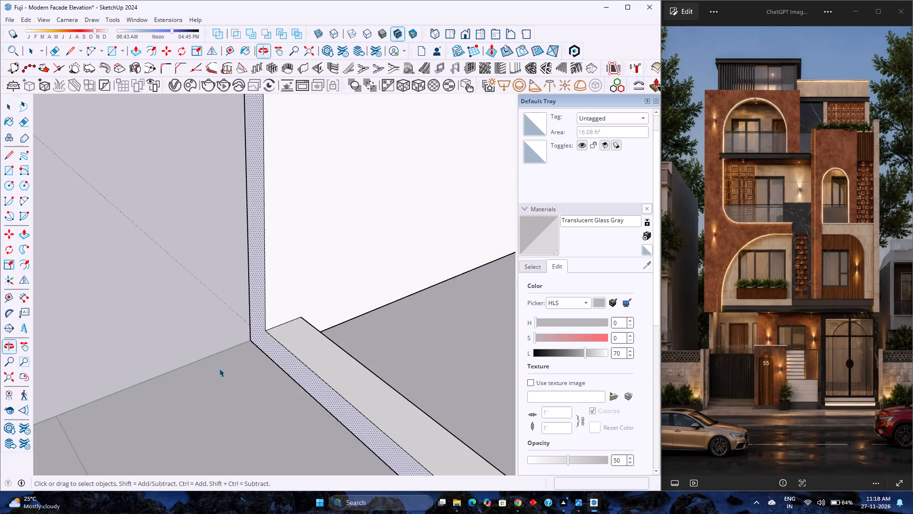
scroll(225, 365, "down", 5)
scroll(304, 360, "down", 4)
scroll(298, 367, "up", 3)
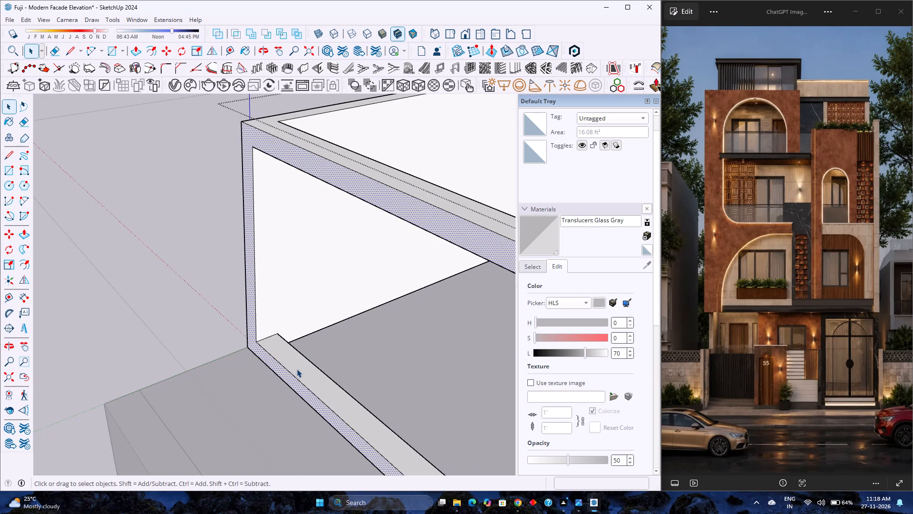
left_click(293, 375)
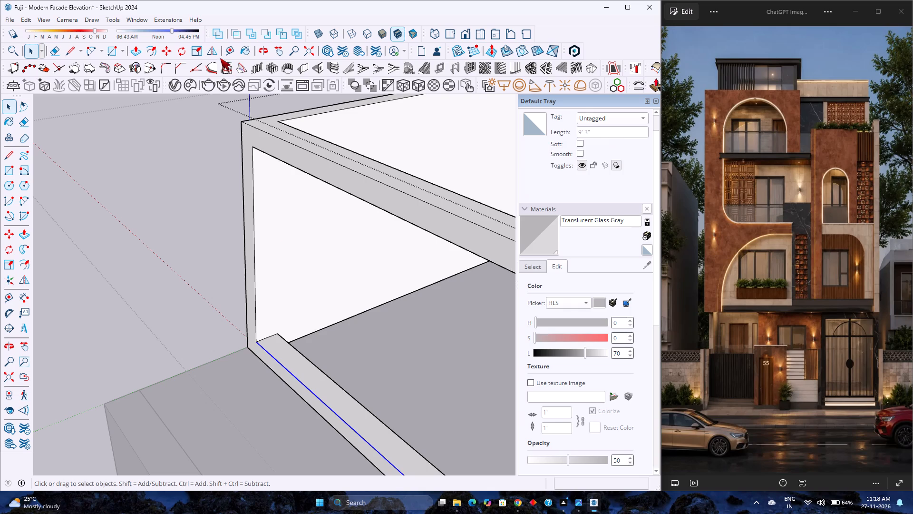
left_click(225, 52)
scroll(272, 382, "up", 6)
left_click(295, 359)
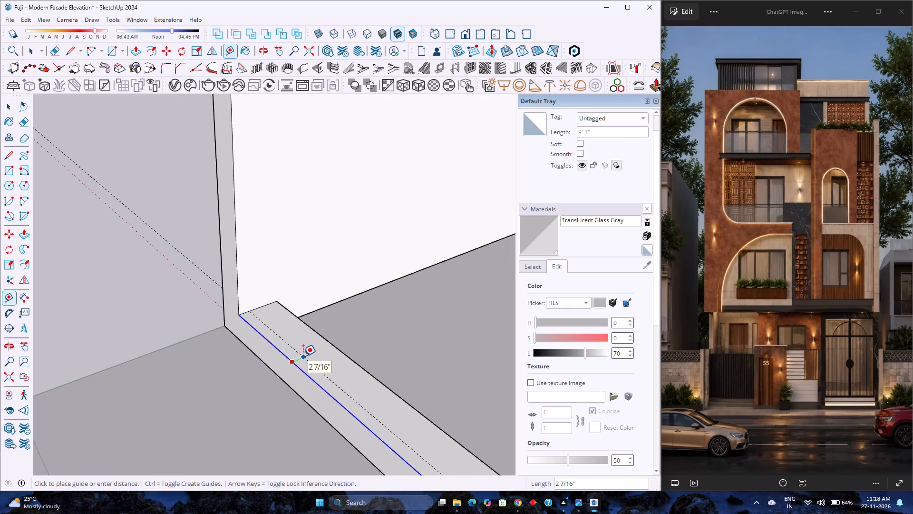
type("1.5")
key("Return")
scroll(254, 320, "up", 3)
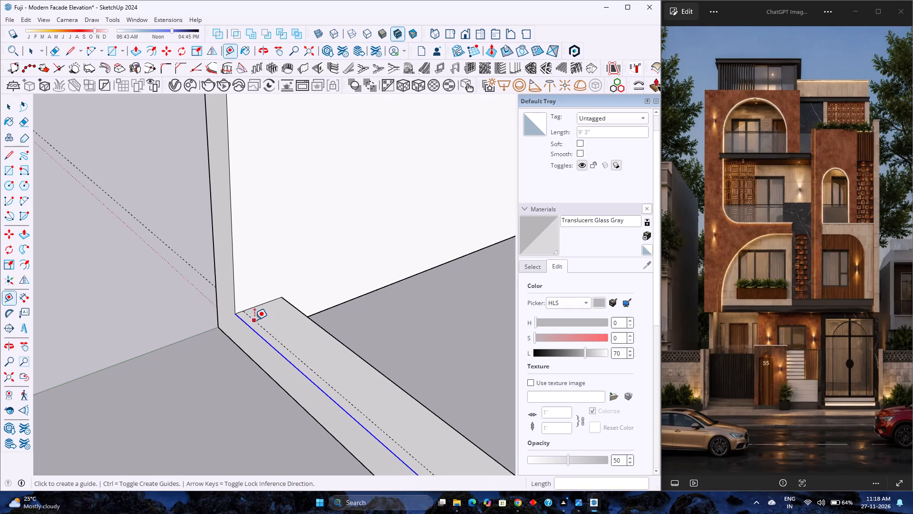
scroll(254, 320, "up", 5)
key("2")
key("Return")
Place a guide across the bottom ledge, 1.5" in from its left end edge.
scroll(243, 307, "up", 3)
left_click(258, 293)
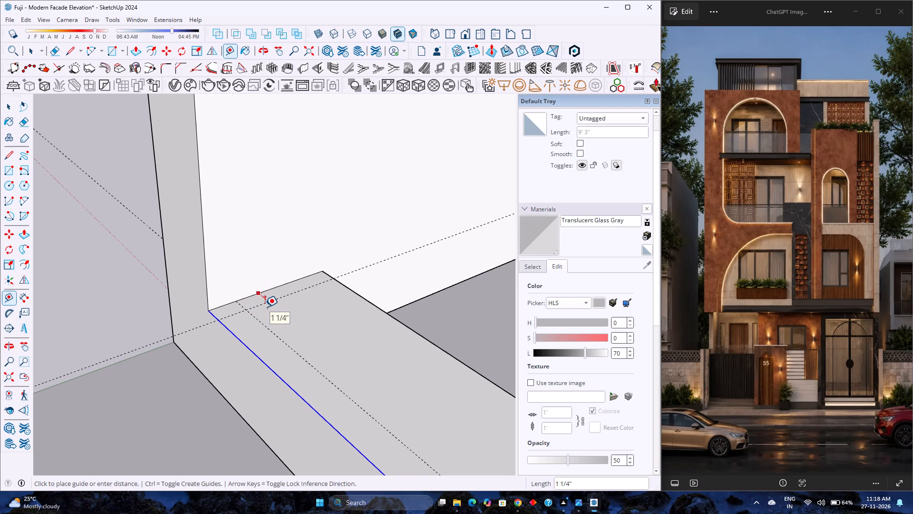
key("2")
key("Return")
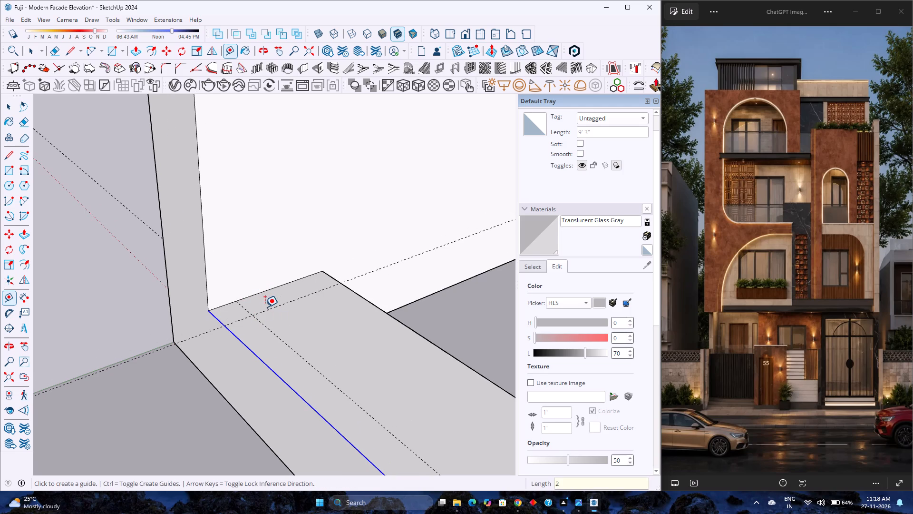
type("1.5")
key("Return")
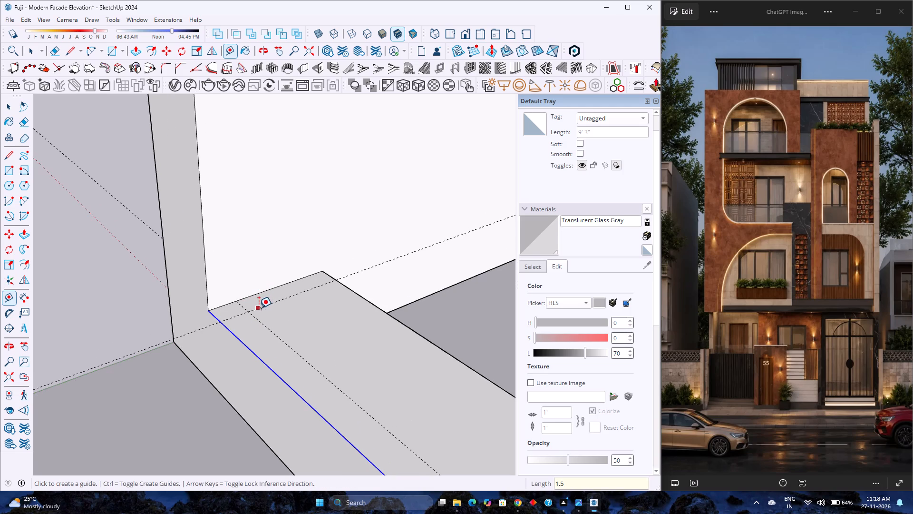
Place another guide across the bottom ledge, 3" further in from the first cross guide.
left_click(259, 307)
key("2")
key("Return")
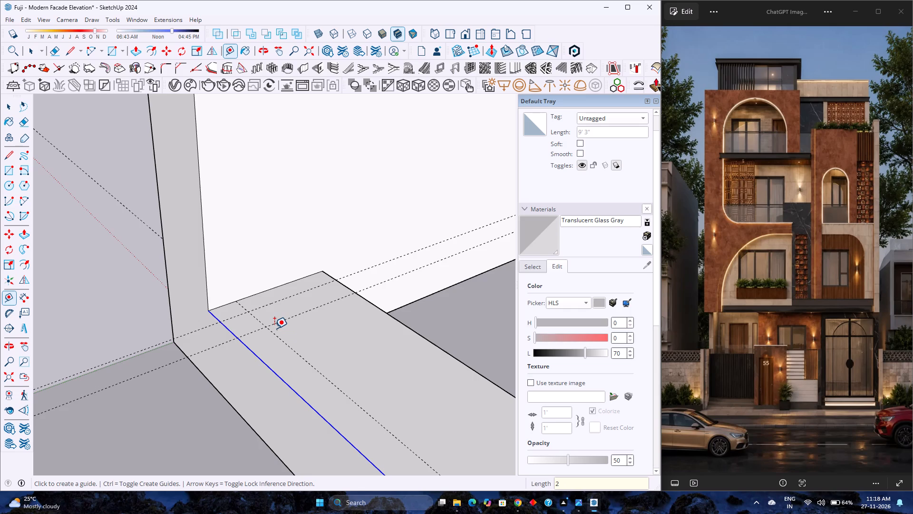
scroll(227, 335, "down", 3)
middle_click_drag(230, 337, 404, 362)
middle_click(404, 362)
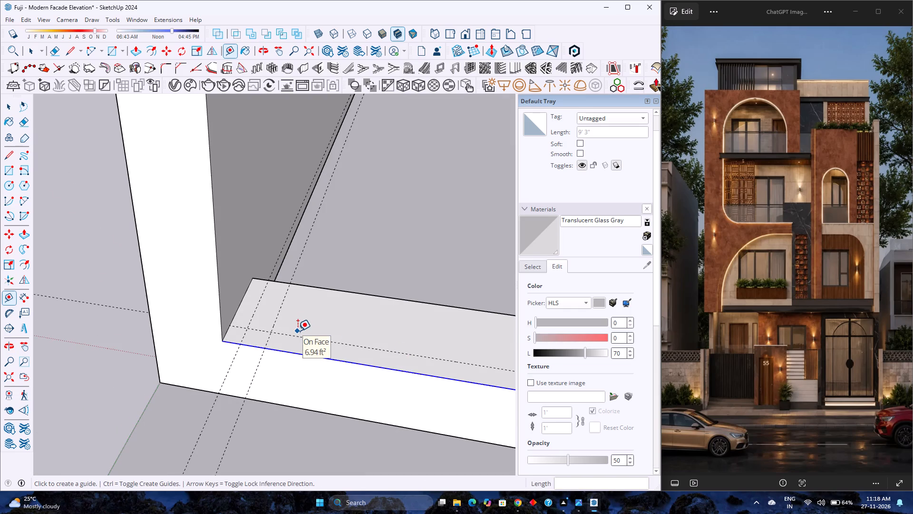
key("3")
key("Return")
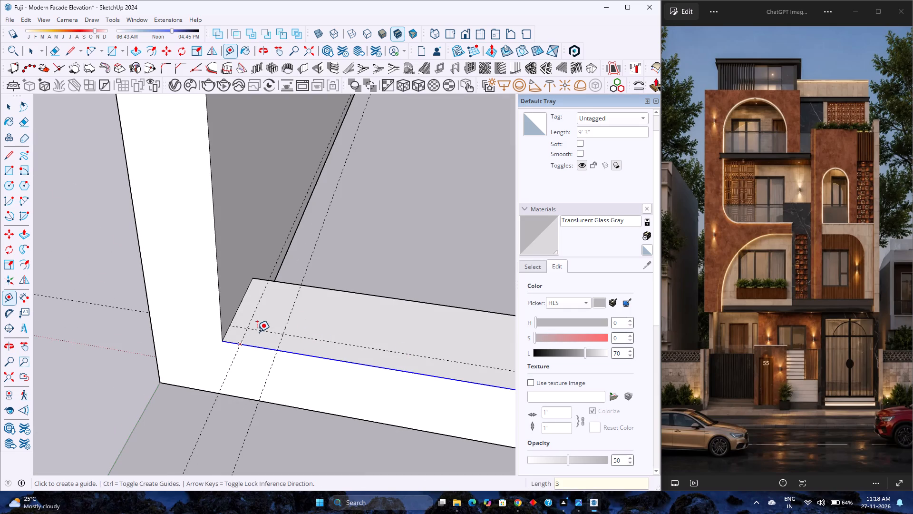
Draw a 3" by 2" rectangle on the bottom ledge between the guides and the front edge.
key("r")
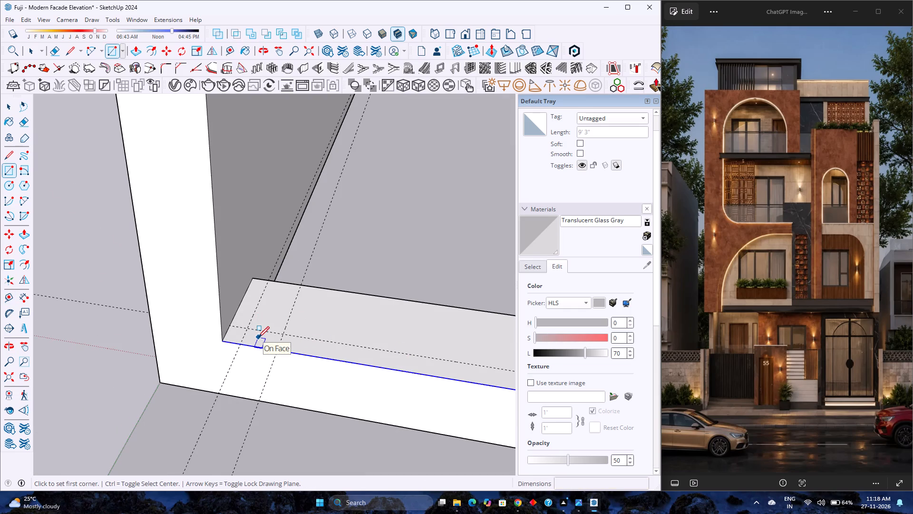
left_click(245, 328)
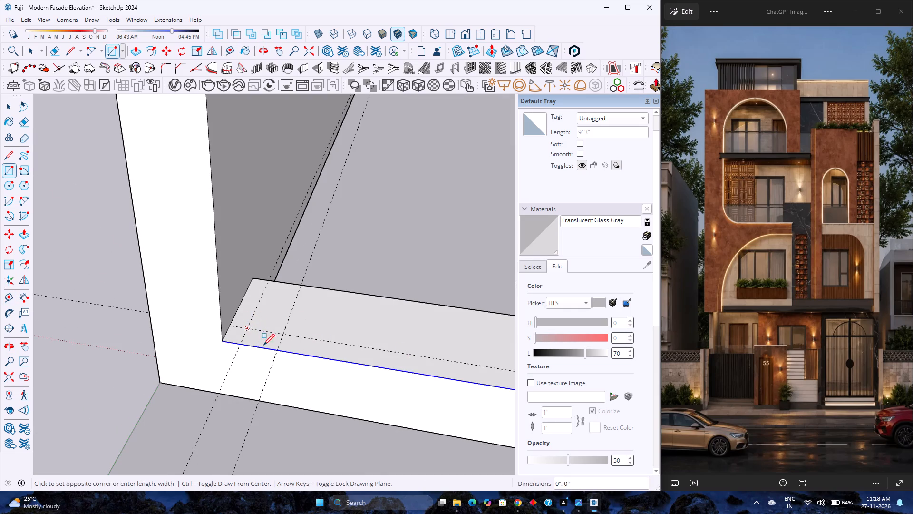
left_click(276, 350)
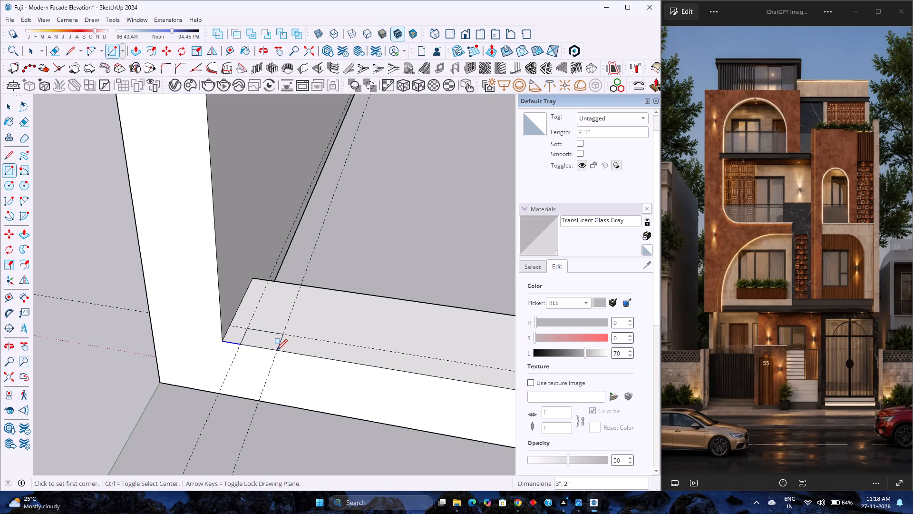
Copy the small rectangle 1' along the red axis, clear of the frame's left side.
key("space")
left_click(269, 339)
key("m")
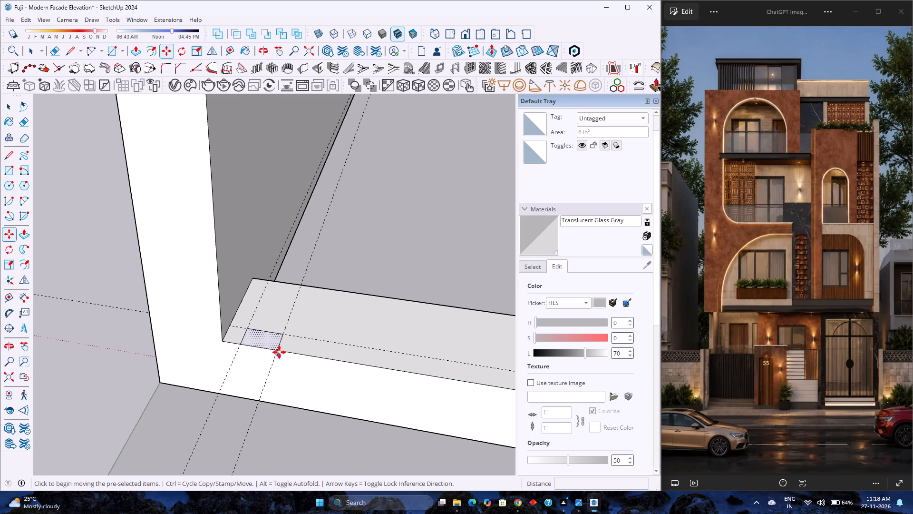
left_click(279, 352)
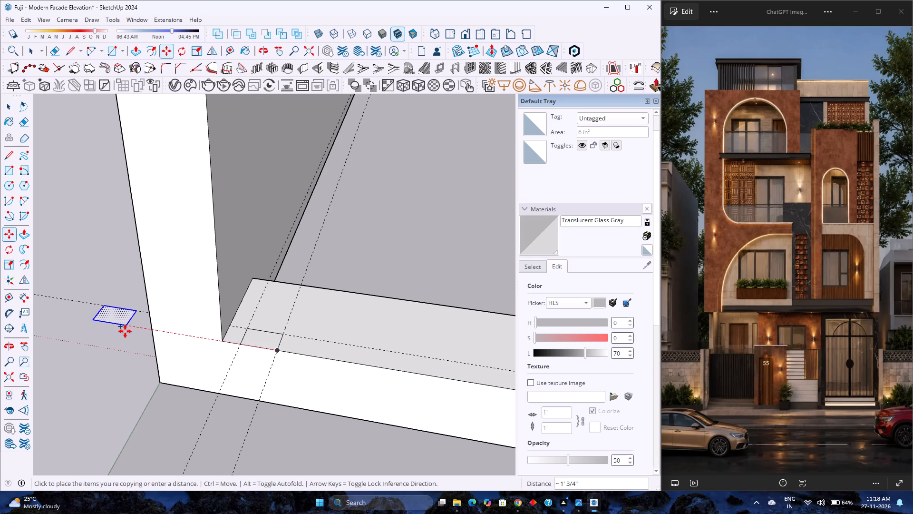
key("Right")
type("2'")
key("Return")
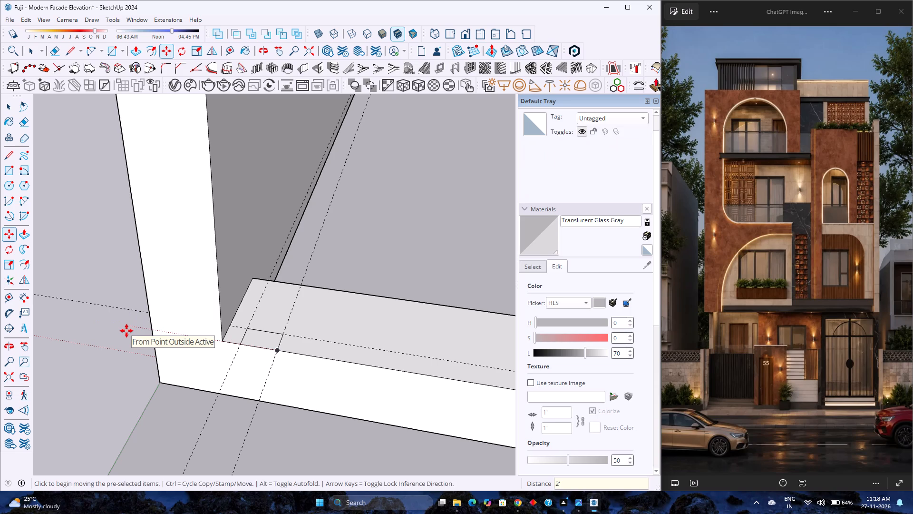
type("1'")
key("Return")
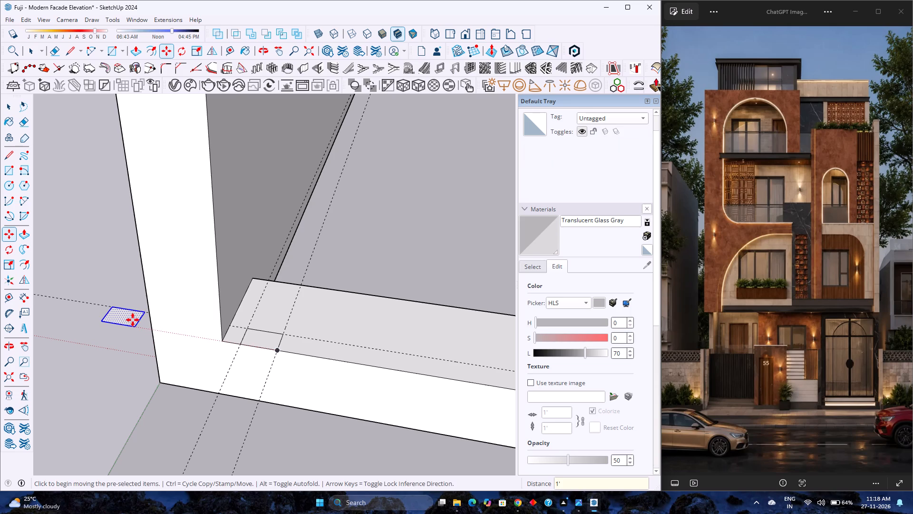
Make the copied rectangle a component named 2.
right_click(133, 320)
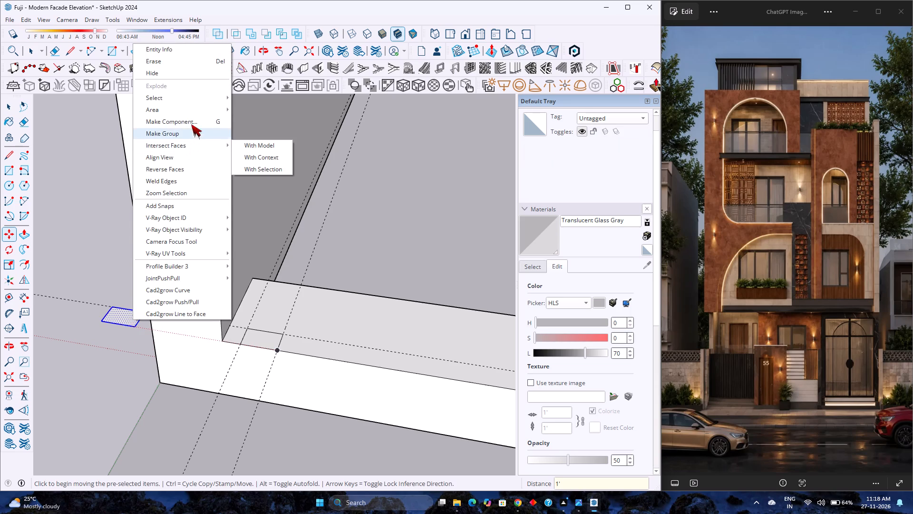
left_click(192, 117)
key("2")
key("Return")
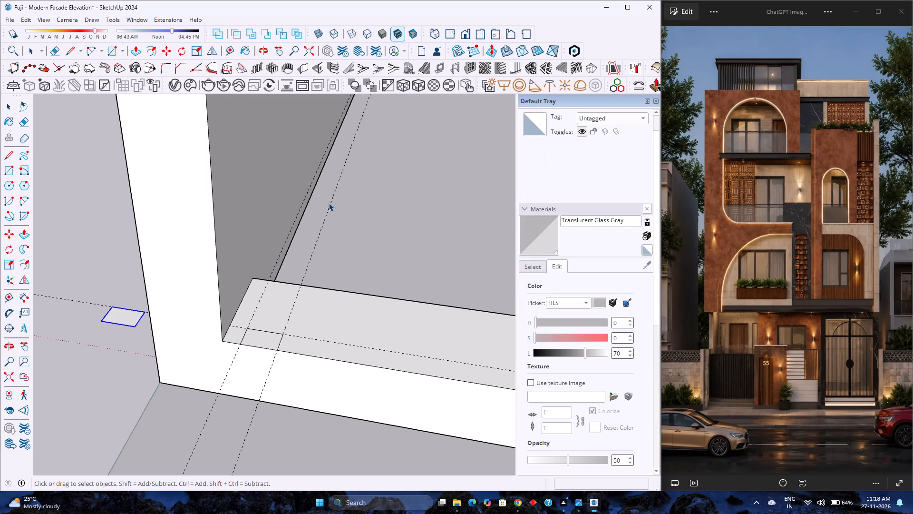
Erase the original rectangle's three leftover edges from the bottom ledge.
left_click(266, 331)
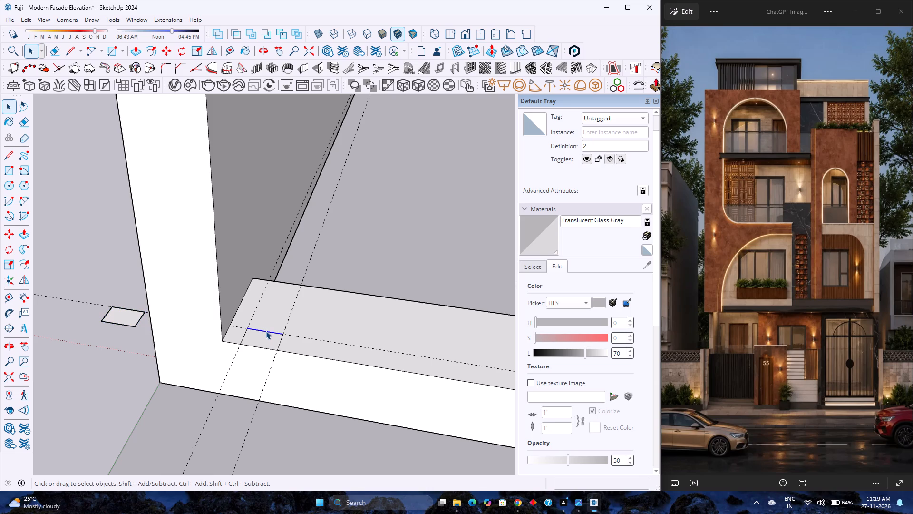
key("Delete")
left_click(280, 341)
key("Delete")
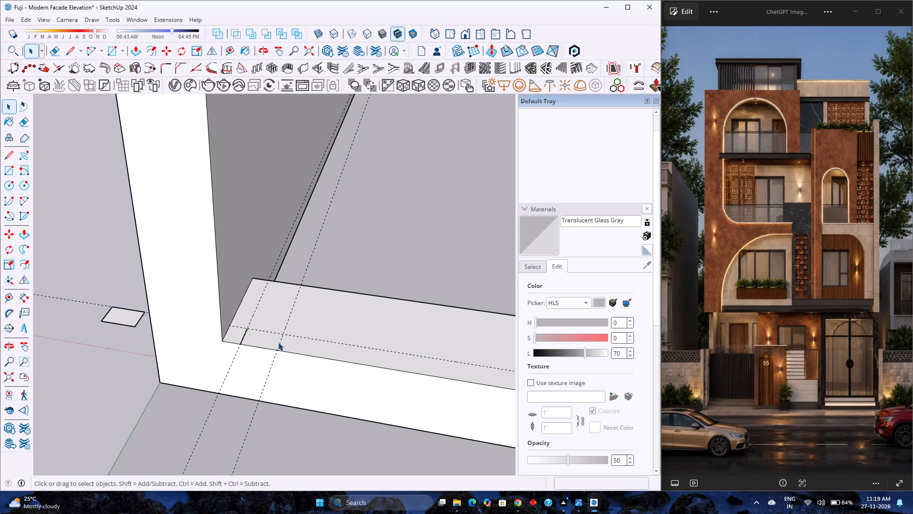
left_click(243, 336)
key("Delete")
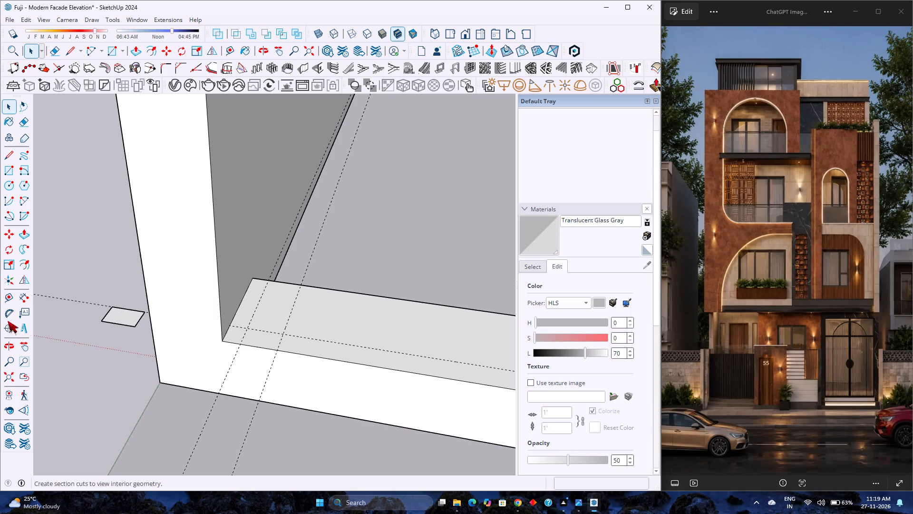
Move component 2 by its back left corner onto the guide intersection on the bottom ledge.
left_click(126, 316)
scroll(125, 325, "up", 2)
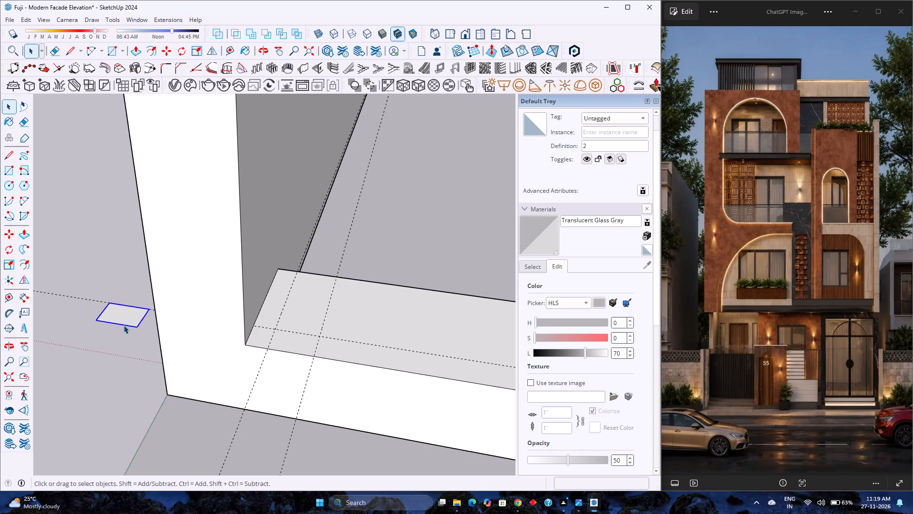
key("m")
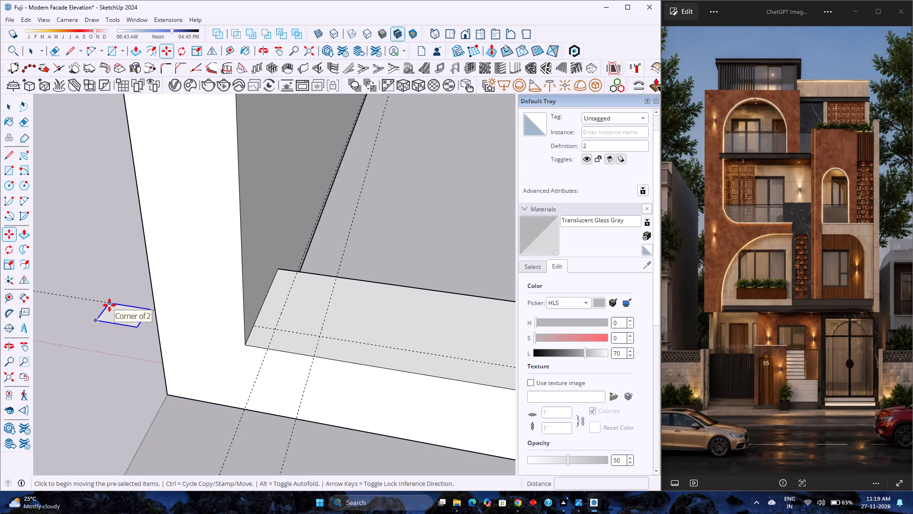
left_click(109, 305)
left_click(278, 329)
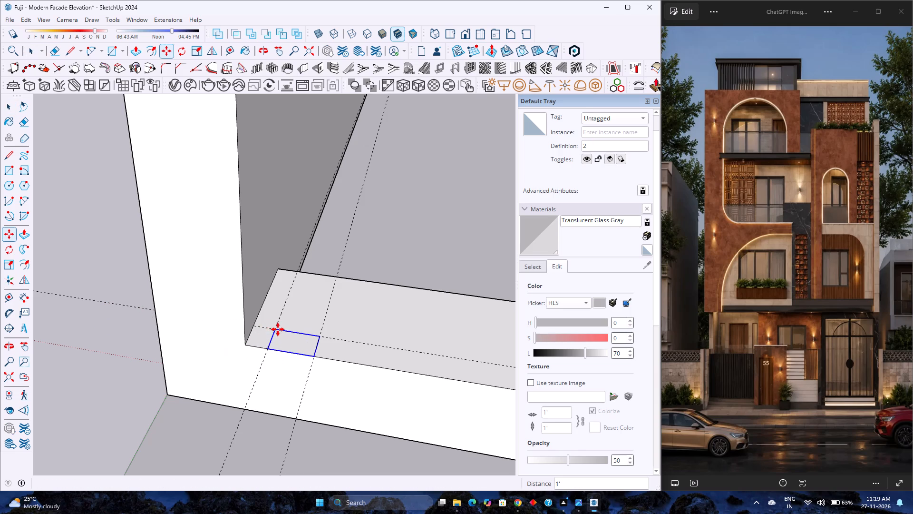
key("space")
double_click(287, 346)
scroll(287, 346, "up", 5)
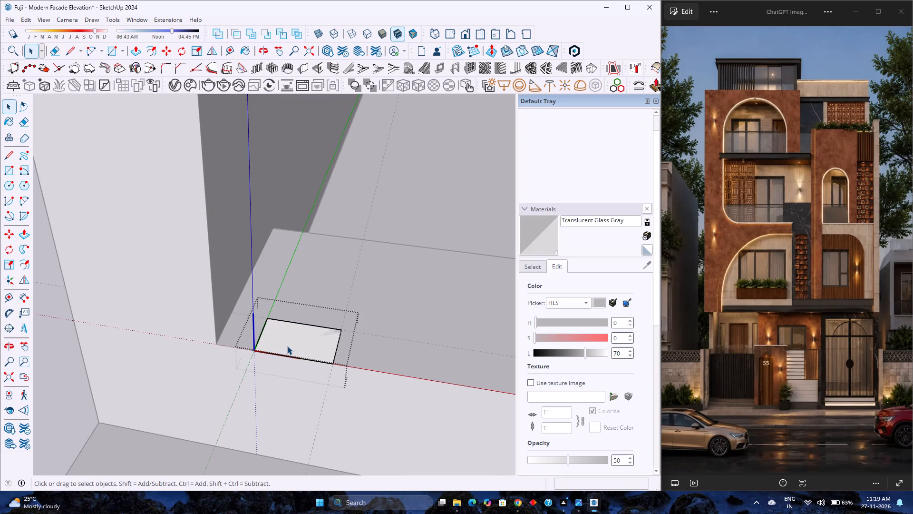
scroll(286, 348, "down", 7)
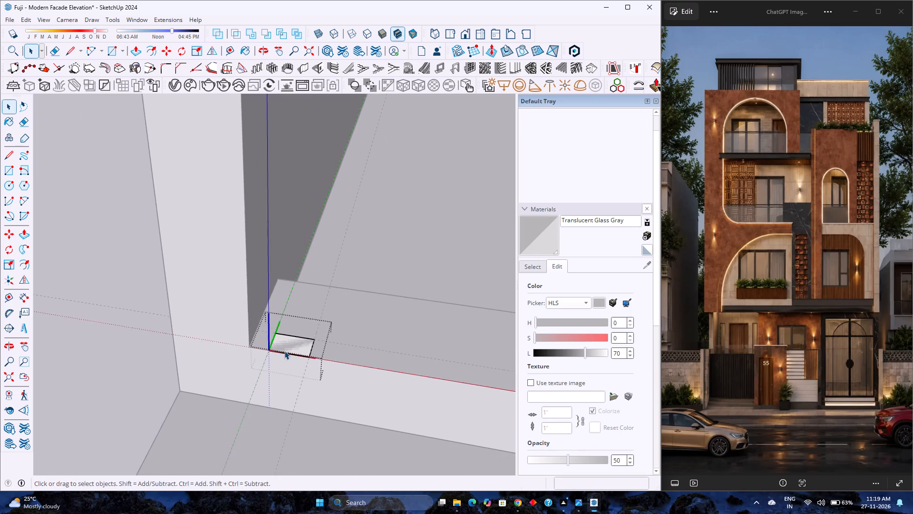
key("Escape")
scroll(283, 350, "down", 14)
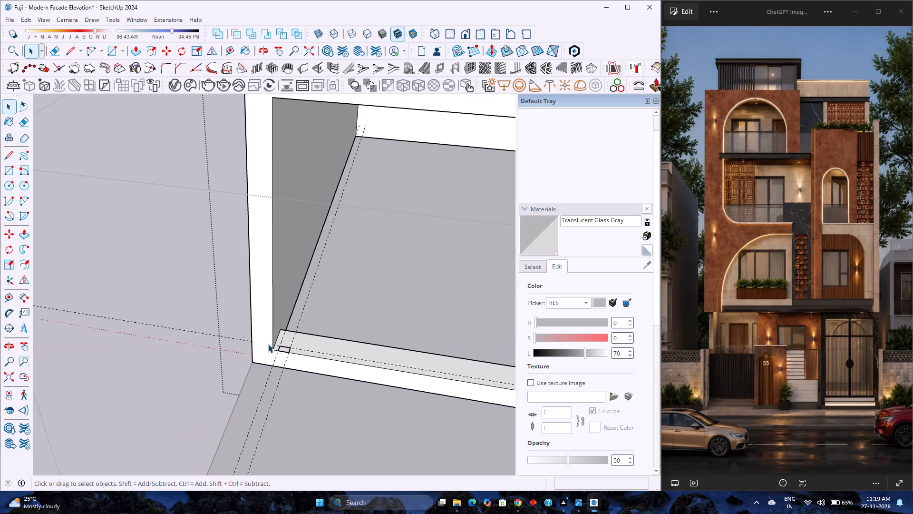
Place a guide across the bottom ledge, 5' from the inner face of the frame's left side.
left_click(234, 47)
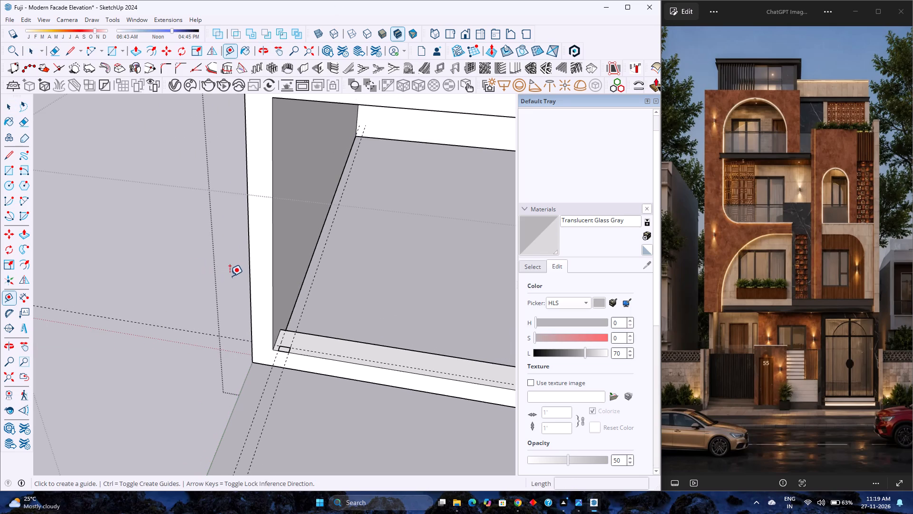
scroll(230, 276, "down", 3)
scroll(261, 309, "up", 6)
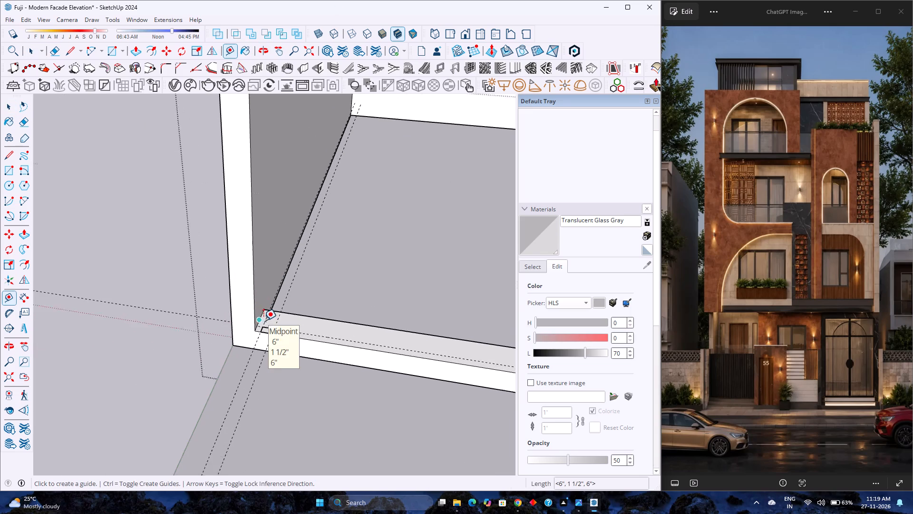
scroll(263, 320, "up", 1)
left_click(261, 315)
scroll(268, 320, "down", 4)
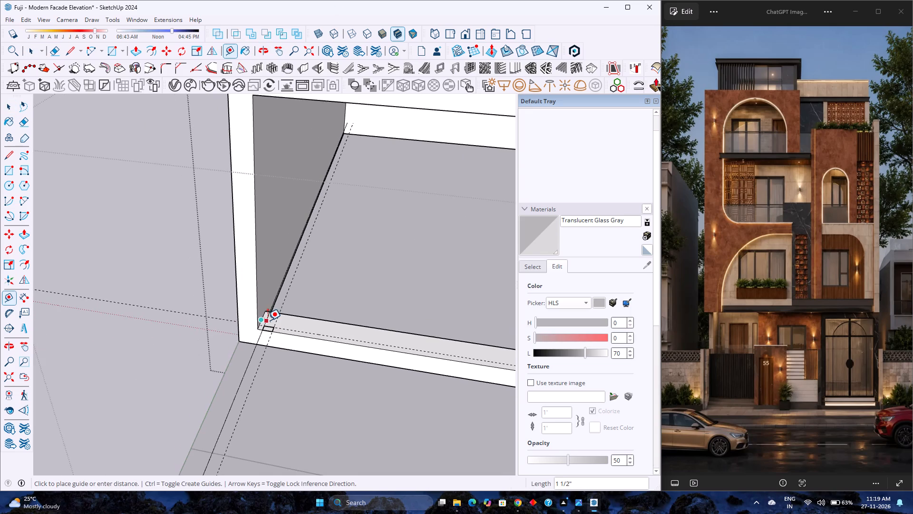
scroll(268, 320, "down", 3)
scroll(382, 346, "down", 4)
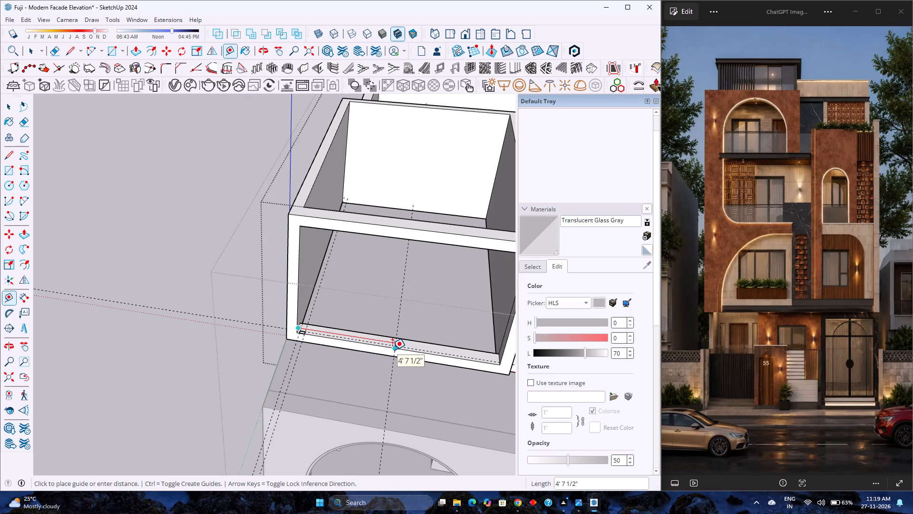
type("5'")
key("6")
key("Return")
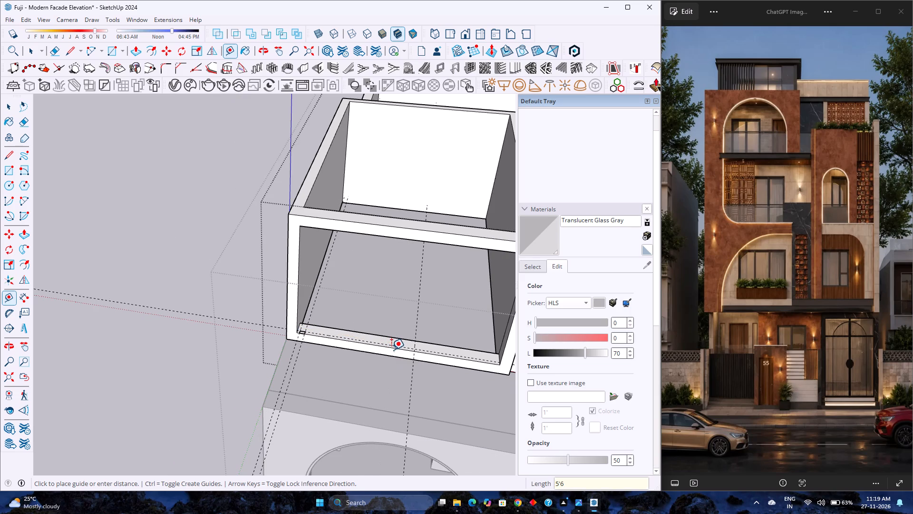
key("5")
key("apostrophe")
key("Return")
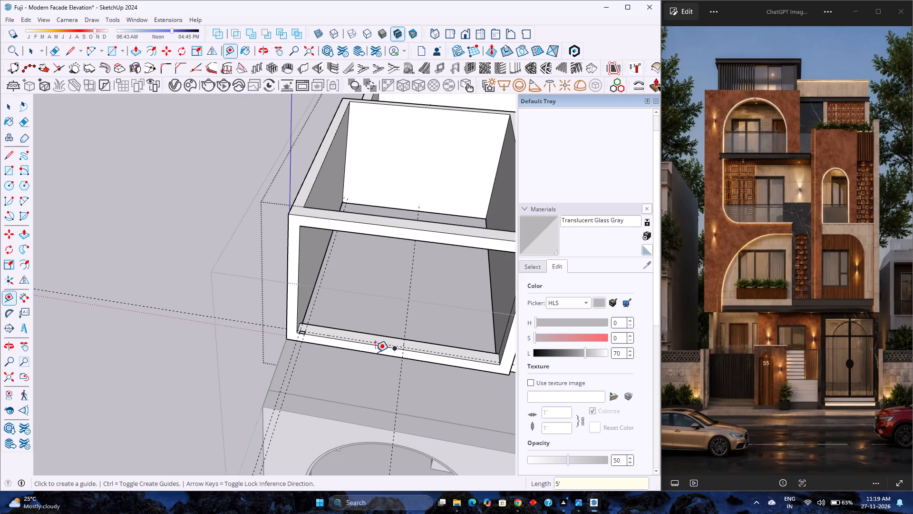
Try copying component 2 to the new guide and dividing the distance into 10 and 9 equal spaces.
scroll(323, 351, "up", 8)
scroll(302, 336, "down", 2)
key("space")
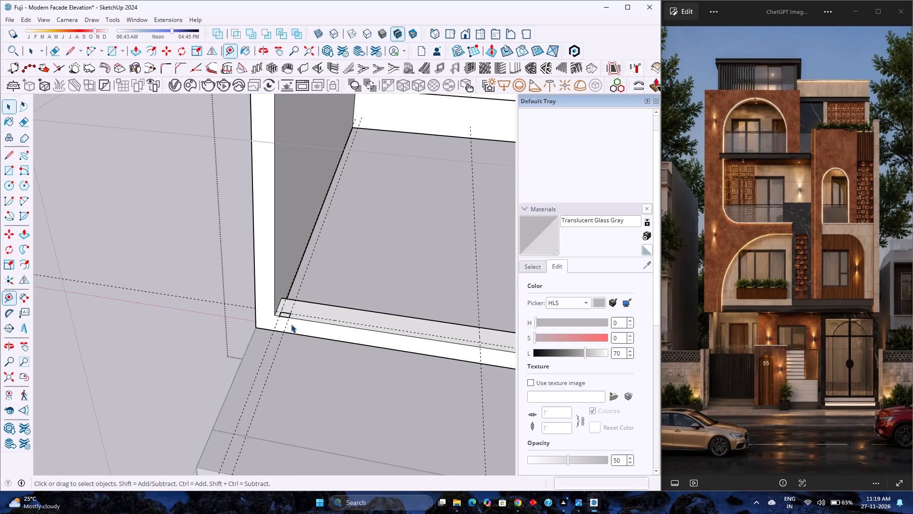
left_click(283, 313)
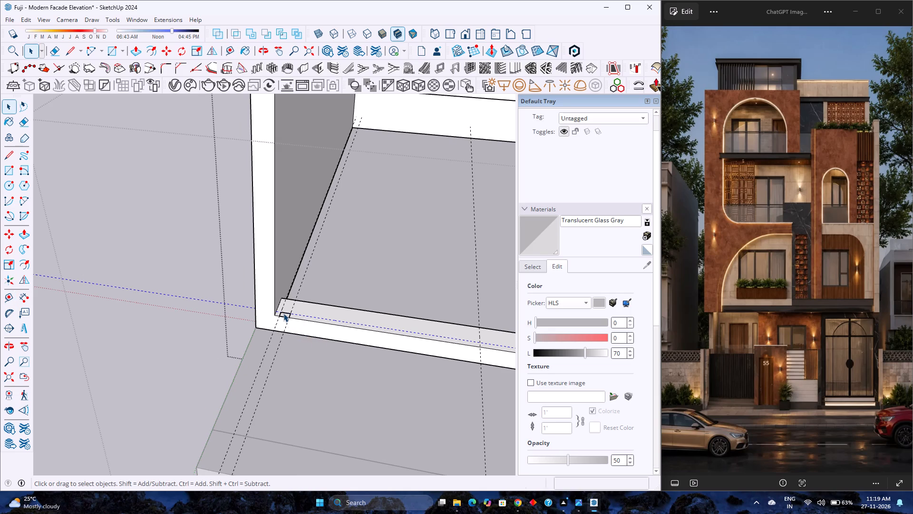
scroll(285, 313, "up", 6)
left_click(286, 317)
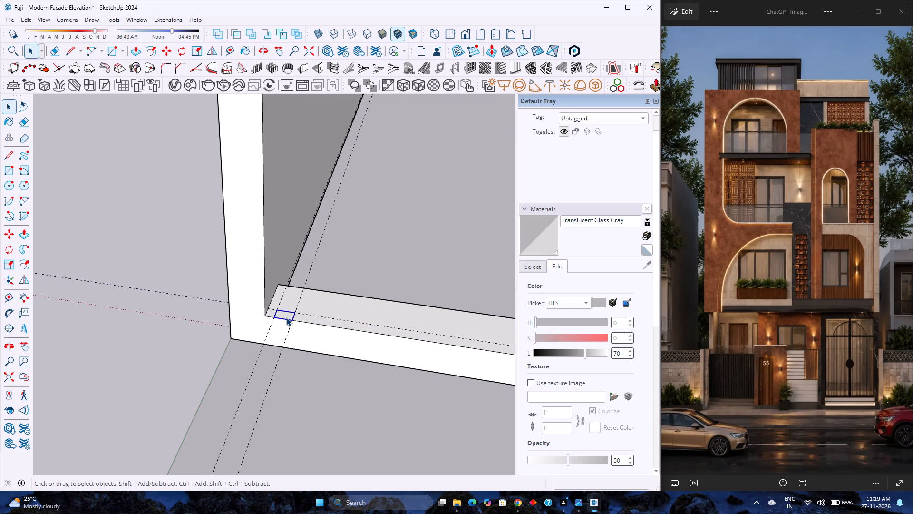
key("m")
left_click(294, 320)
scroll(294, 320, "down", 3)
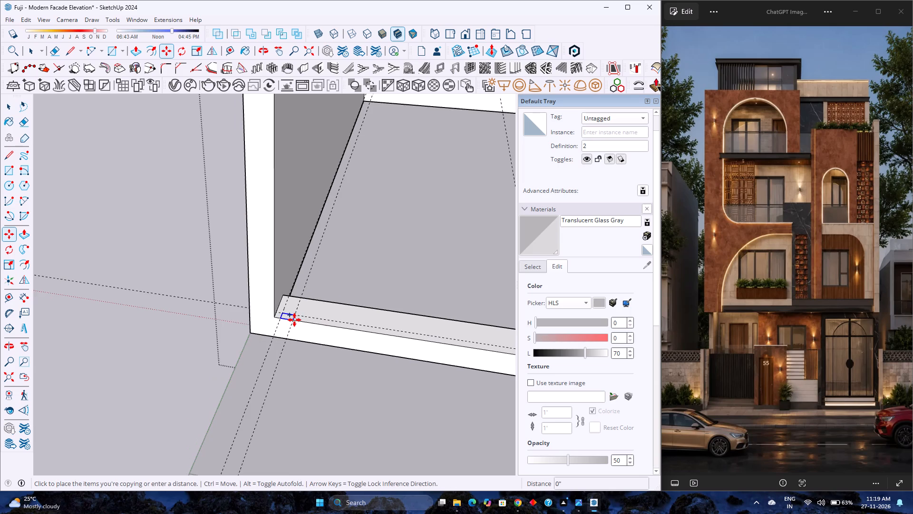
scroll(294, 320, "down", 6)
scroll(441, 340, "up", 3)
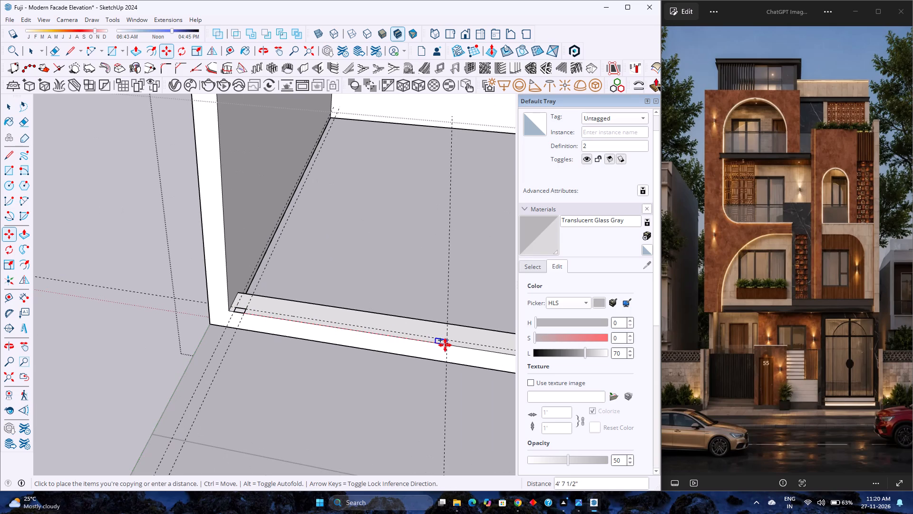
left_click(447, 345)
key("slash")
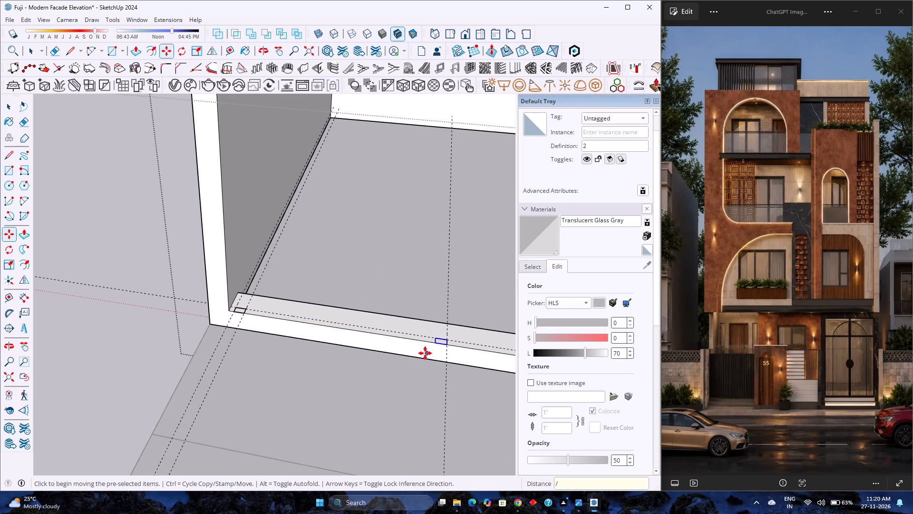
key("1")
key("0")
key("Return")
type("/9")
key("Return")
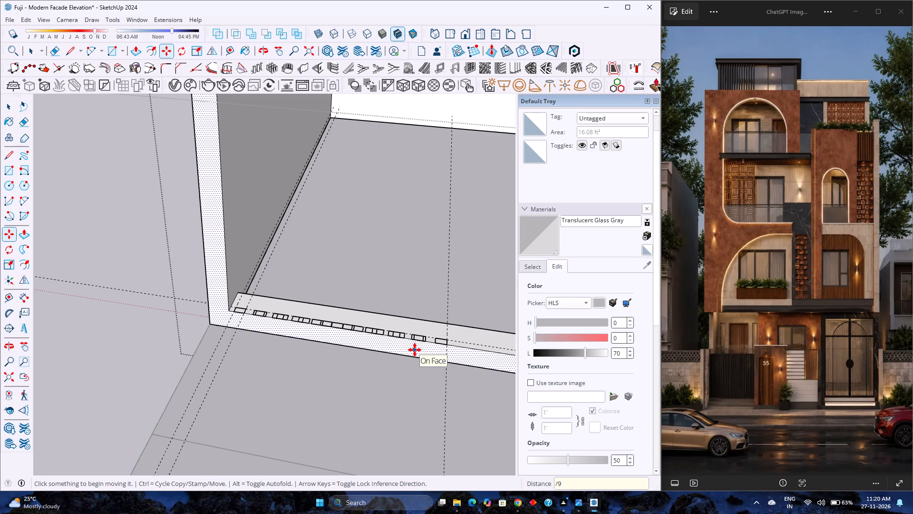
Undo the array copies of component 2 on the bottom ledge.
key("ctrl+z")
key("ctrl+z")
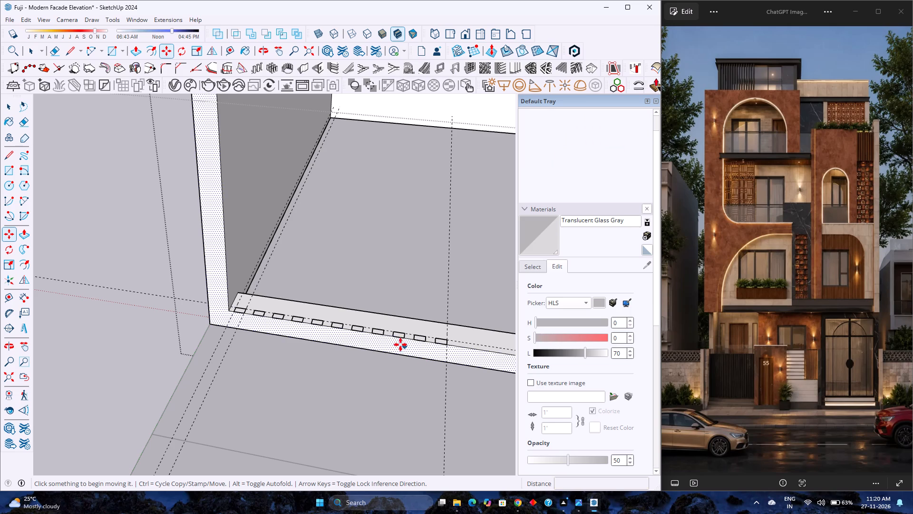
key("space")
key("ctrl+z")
Copy component 2 by its front right corner along the ledge's front edge to the 5' guide, 4' 7 1/2" away.
scroll(215, 313, "up", 2)
left_click(243, 311)
left_click(244, 306)
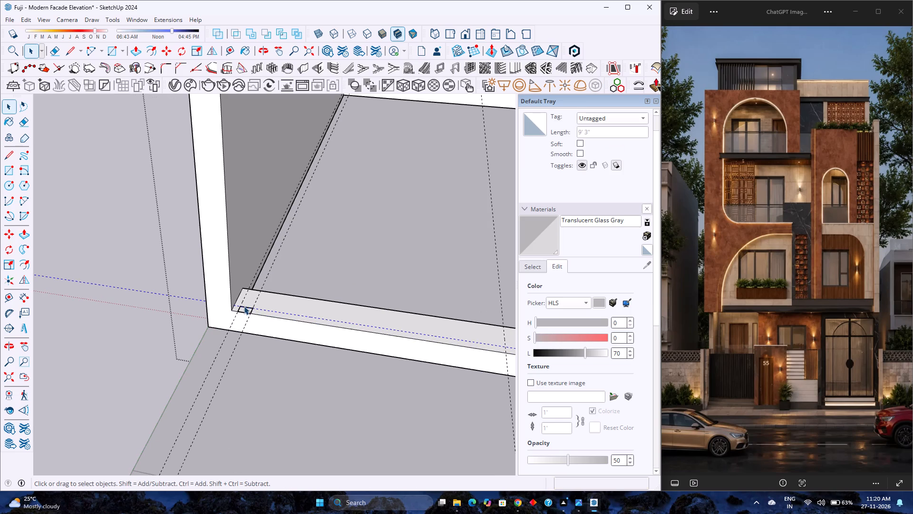
left_click(245, 310)
key("m")
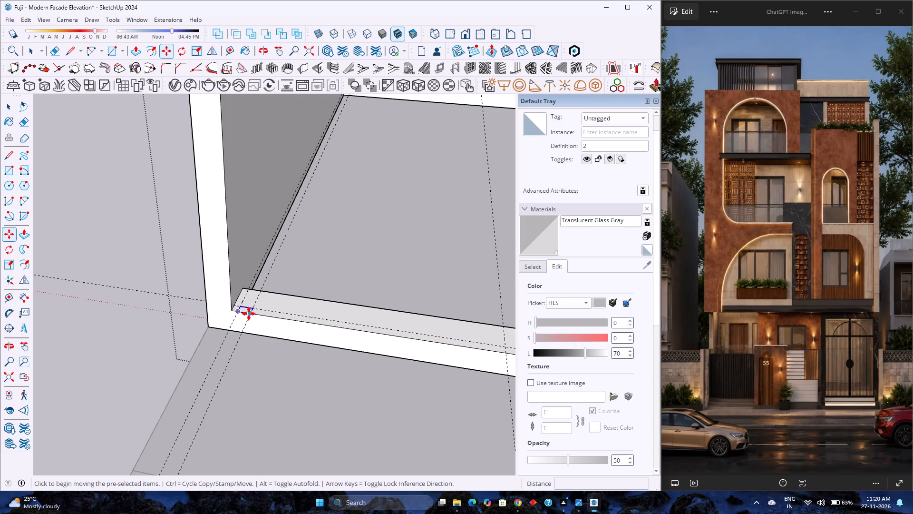
left_click(249, 314)
scroll(346, 330, "down", 2)
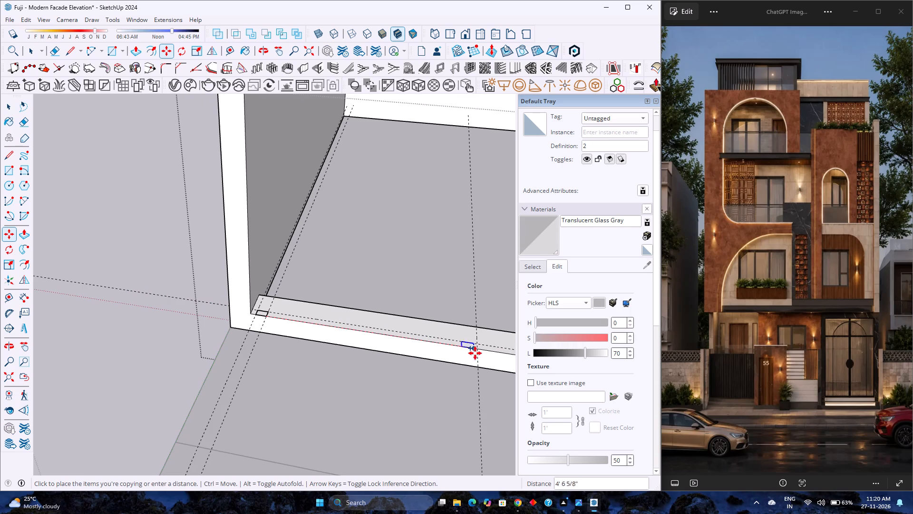
scroll(476, 350, "down", 1)
scroll(476, 350, "up", 7)
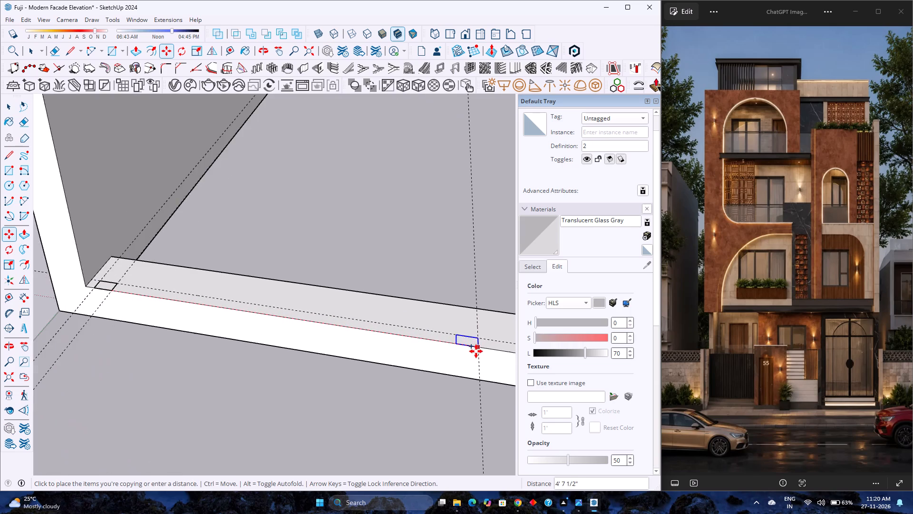
scroll(476, 351, "up", 4)
left_click(480, 345)
scroll(480, 345, "down", 6)
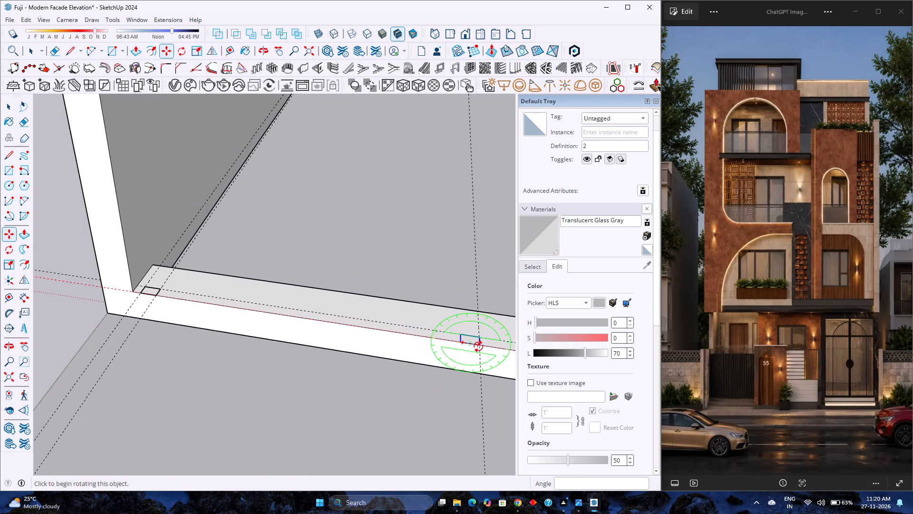
Fill the distance between component 2 and its copy with evenly spaced copies, trying 8 and 9 divisions before settling on 10.
key("slash")
key("8")
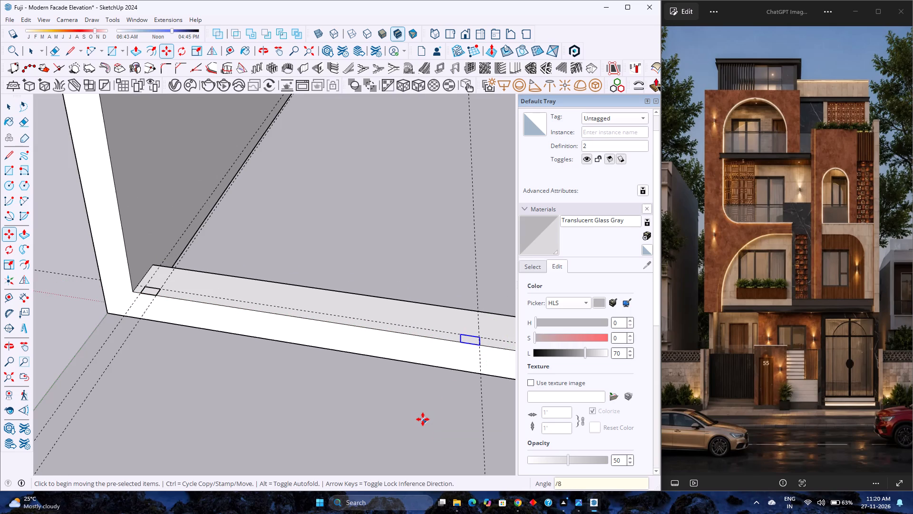
key("Return")
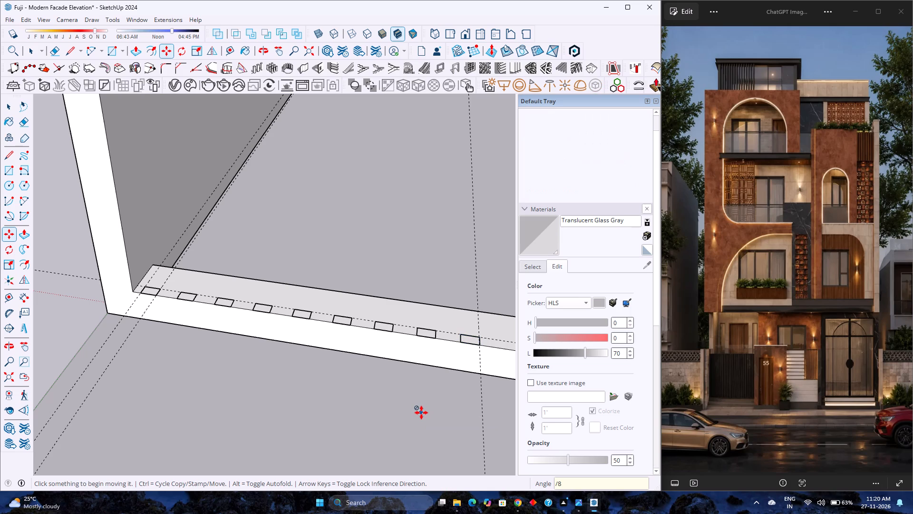
type("/9")
key("Return")
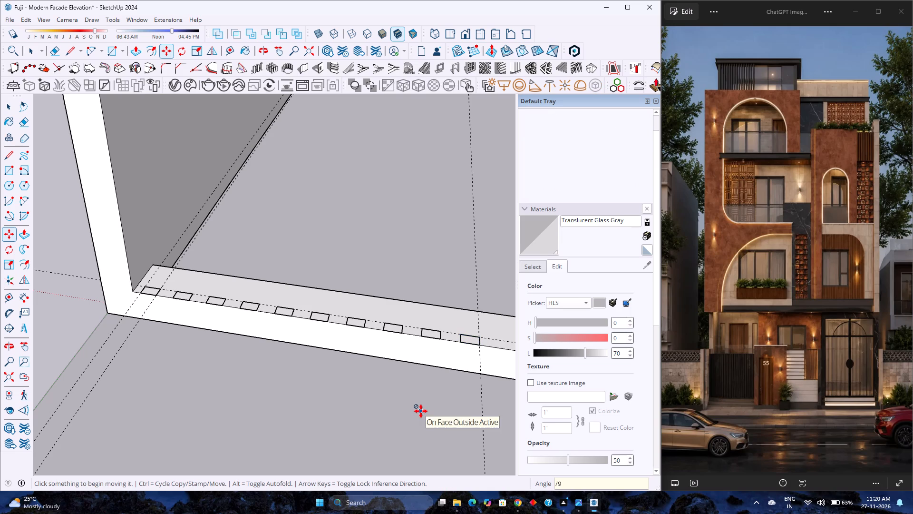
key("slash")
type("10")
key("Return")
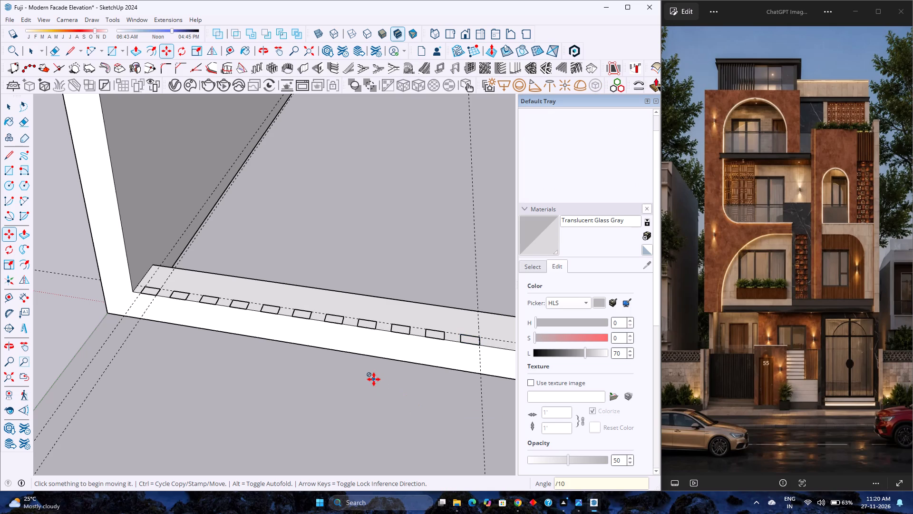
scroll(374, 379, "down", 13)
key("space")
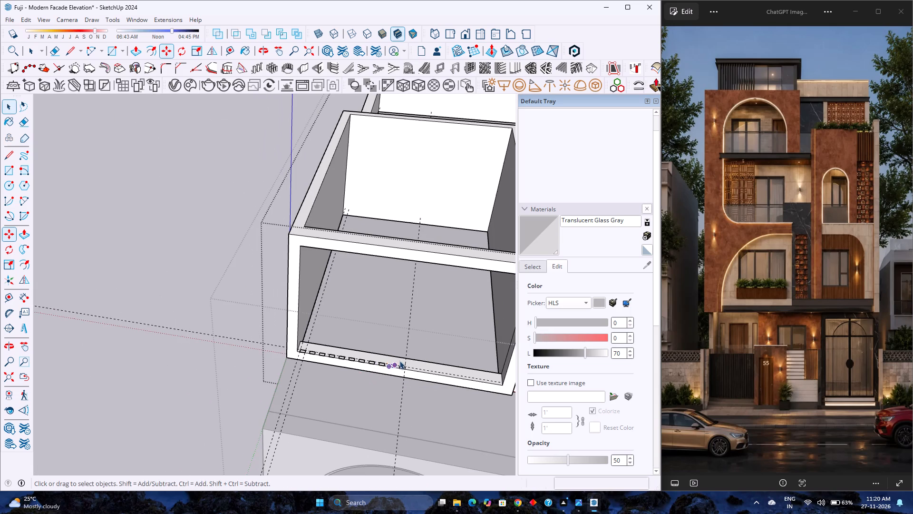
Inside component 2, extrude the rectangle upward 5' 10" to the frame's top member, and close the component.
scroll(412, 352, "up", 15)
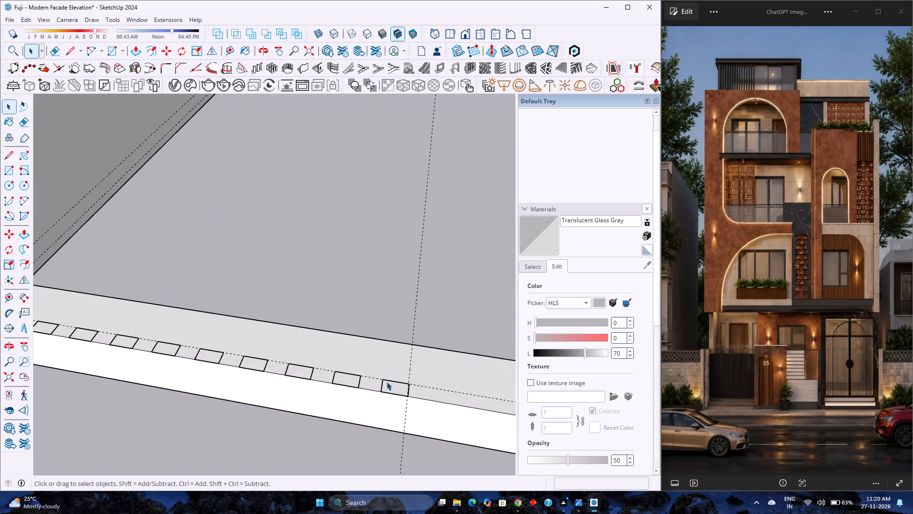
double_click(389, 384)
key("p")
left_click(389, 385)
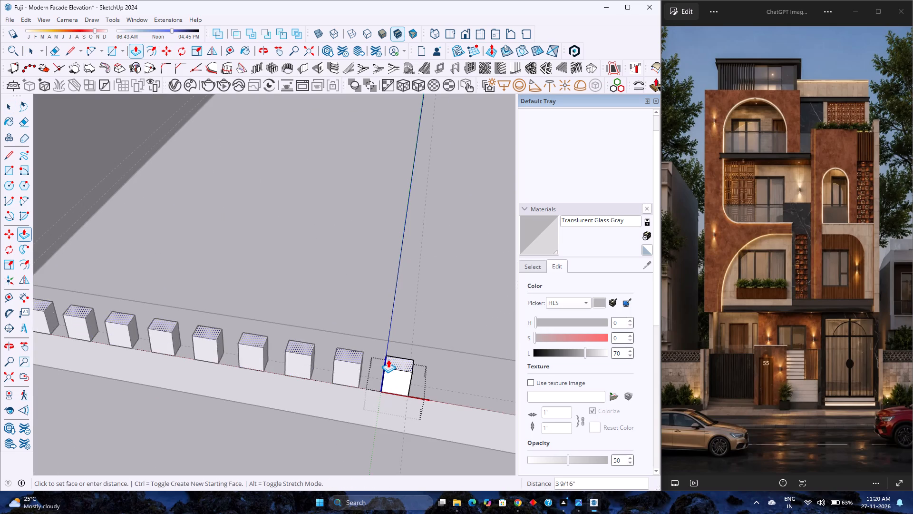
scroll(388, 359, "down", 14)
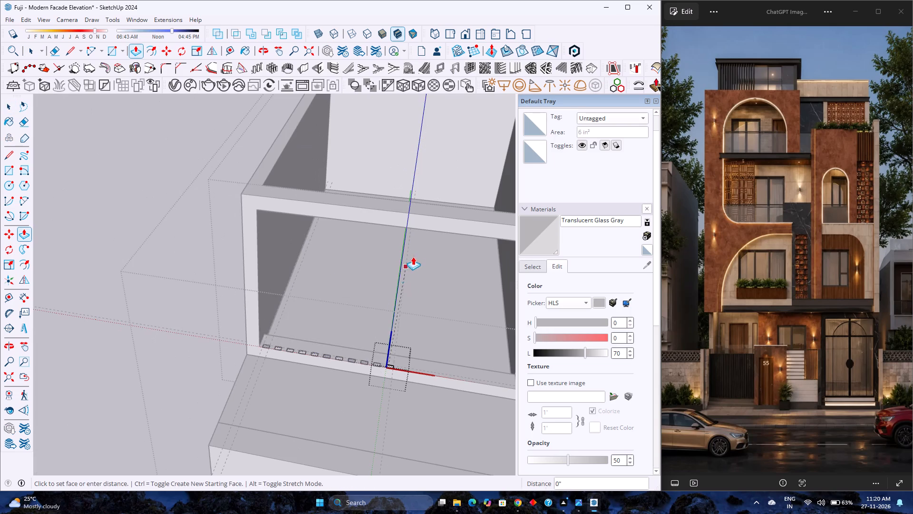
left_click(419, 231)
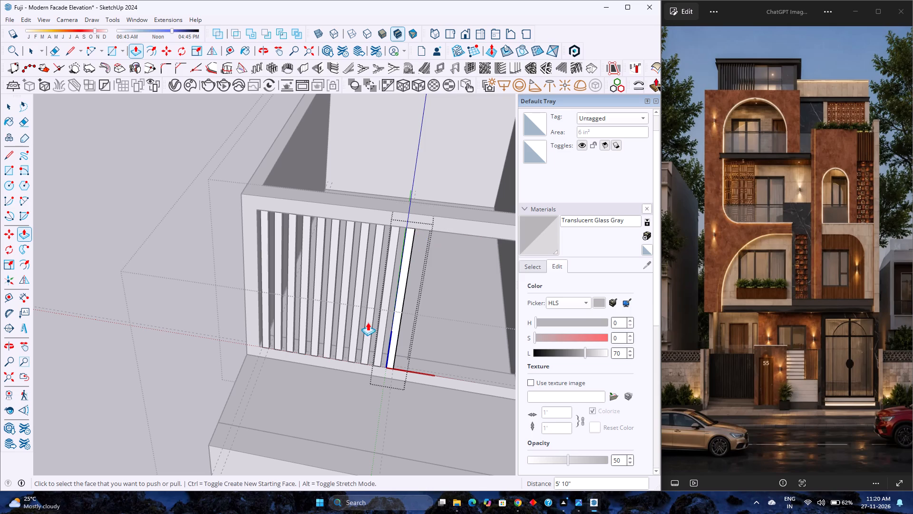
scroll(368, 322, "down", 6)
key("space")
scroll(358, 335, "down", 4)
scroll(361, 334, "up", 2, "shift")
middle_click_drag(361, 343, 351, 391, "shift")
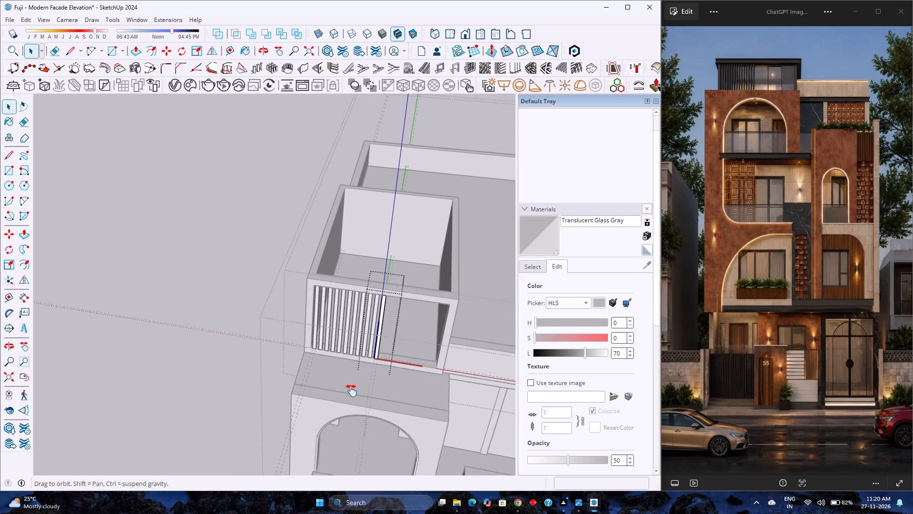
middle_click_drag(351, 391, 347, 400, "shift")
left_click(208, 387)
Examine the slat screen in the rooftop enclosure's front opening and the overall rooftop from several angles.
middle_click_drag(308, 395, 328, 291)
scroll(361, 343, "up", 4)
scroll(397, 344, "up", 1, "shift")
middle_click_drag(397, 346, 379, 359, "shift")
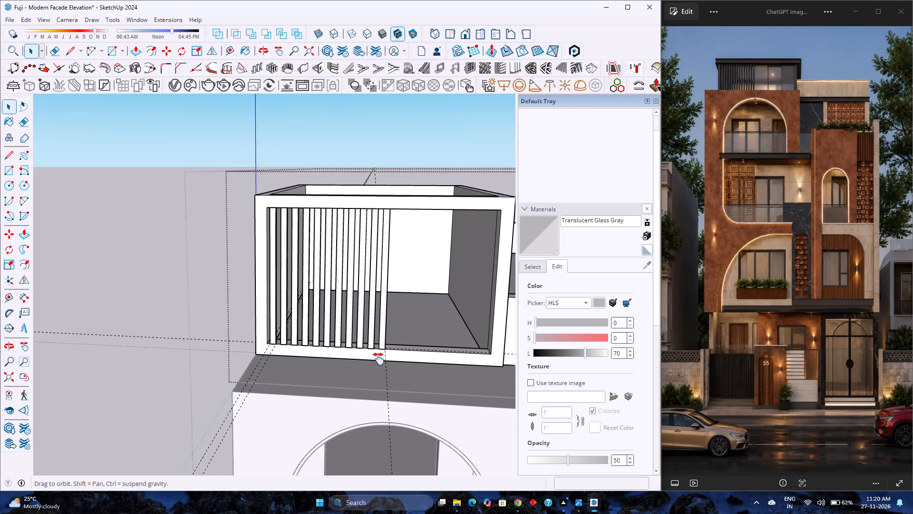
middle_click_drag(379, 359, 376, 362, "shift")
middle_click_drag(380, 366, 242, 352)
scroll(248, 350, "down", 7)
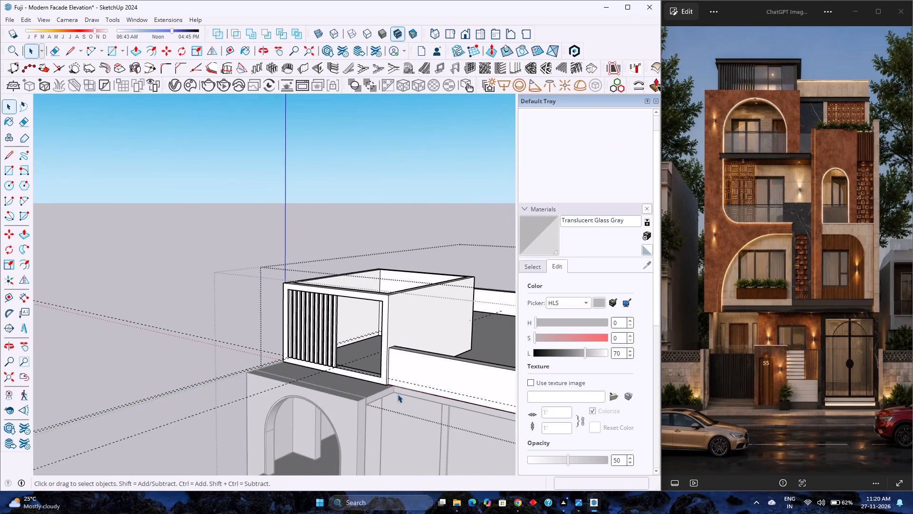
scroll(371, 376, "up", 6)
middle_click_drag(369, 372, 535, 498)
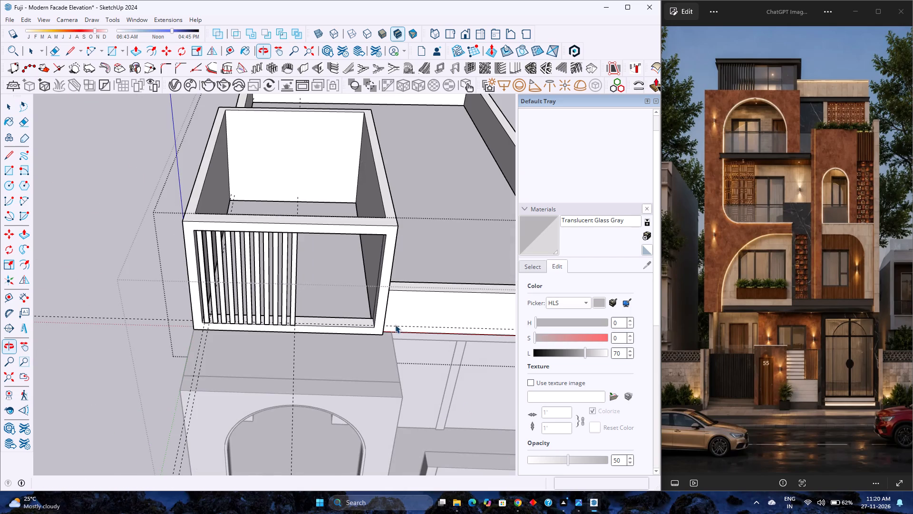
scroll(289, 321, "up", 12)
middle_click_drag(314, 325, 215, 355)
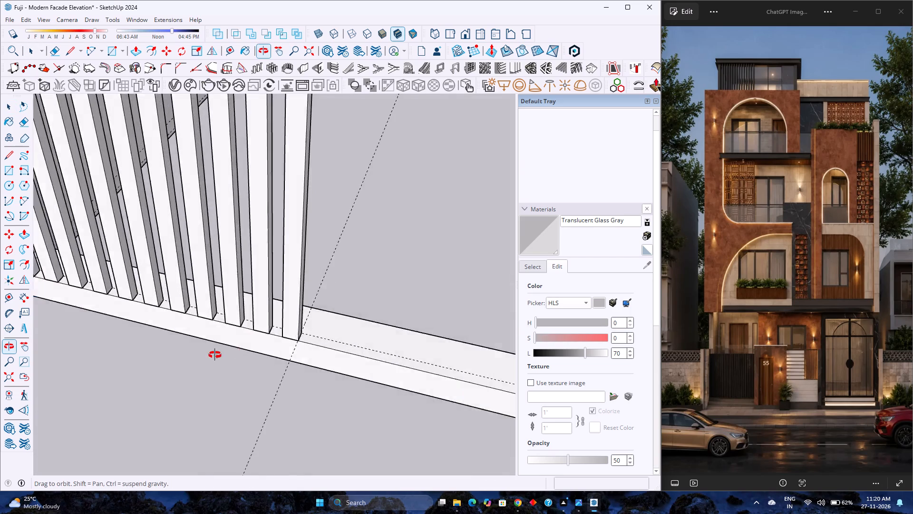
middle_click_drag(215, 355, 321, 349)
scroll(325, 344, "down", 7)
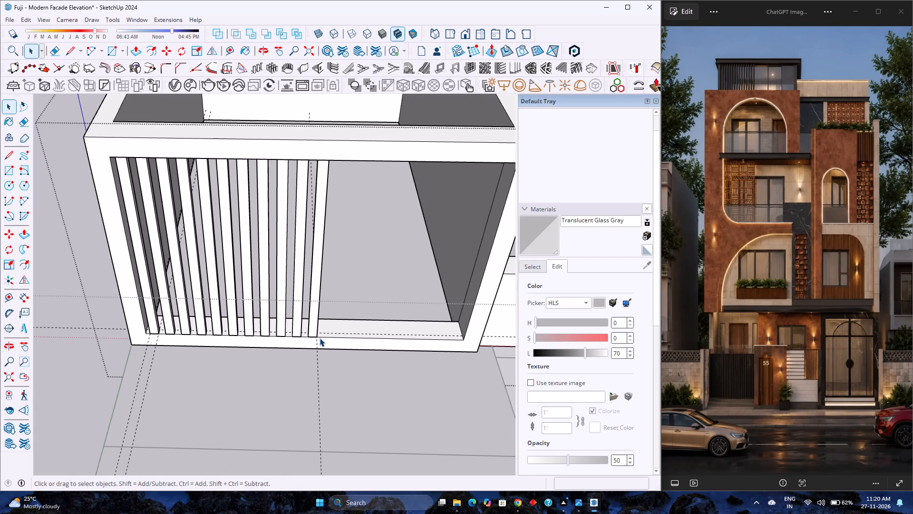
scroll(300, 344, "down", 8)
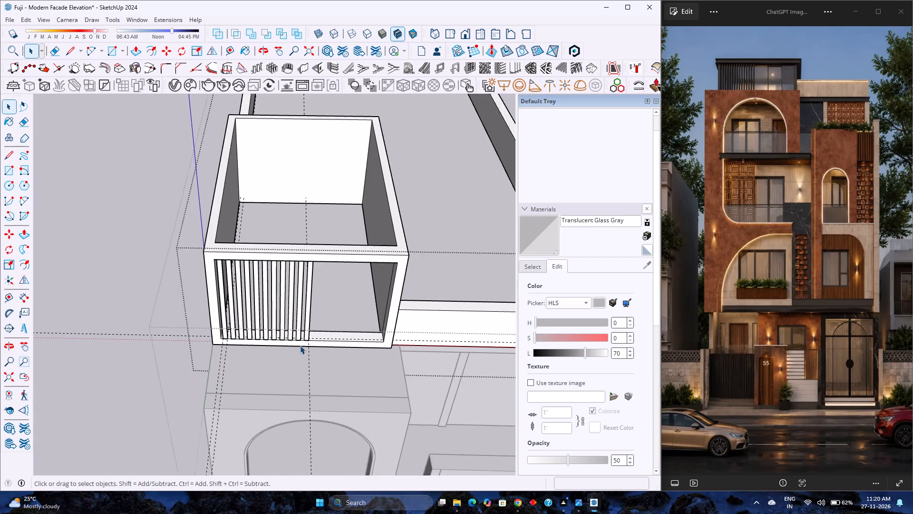
scroll(376, 277, "down", 6)
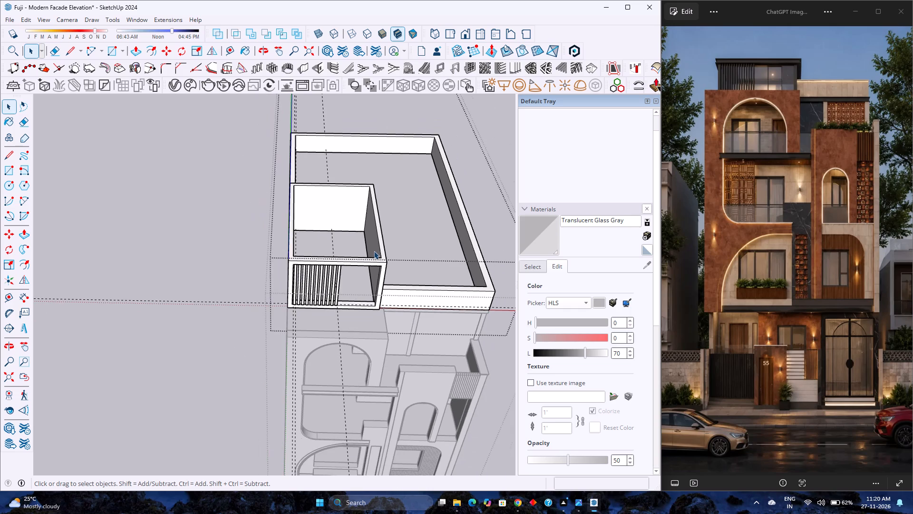
scroll(422, 306, "up", 3)
middle_click_drag(427, 319, 369, 257)
scroll(369, 257, "down", 2)
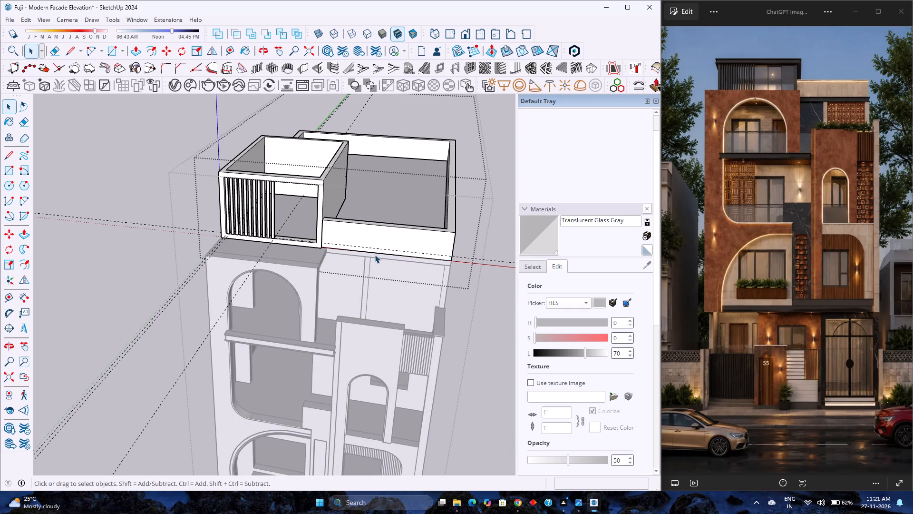
scroll(325, 259, "down", 4)
scroll(325, 260, "up", 3)
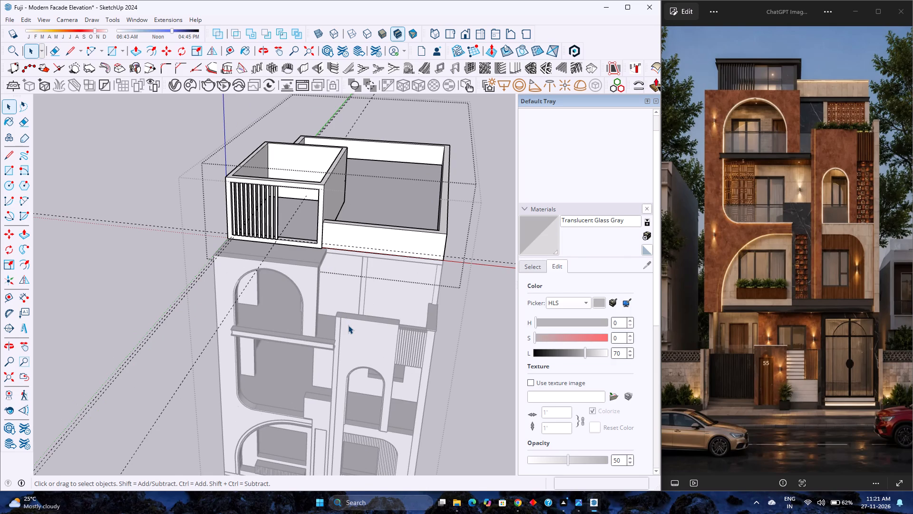
scroll(348, 325, "down", 4)
scroll(348, 325, "up", 4)
scroll(348, 325, "down", 1)
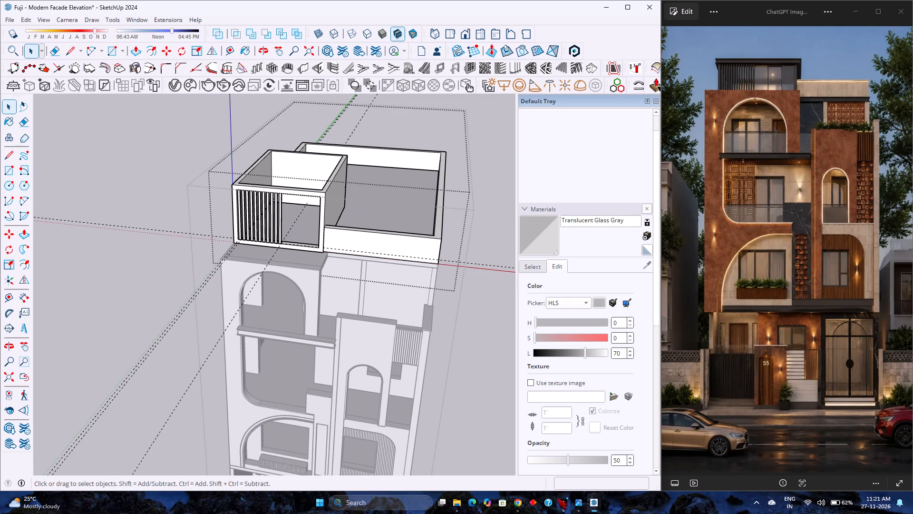
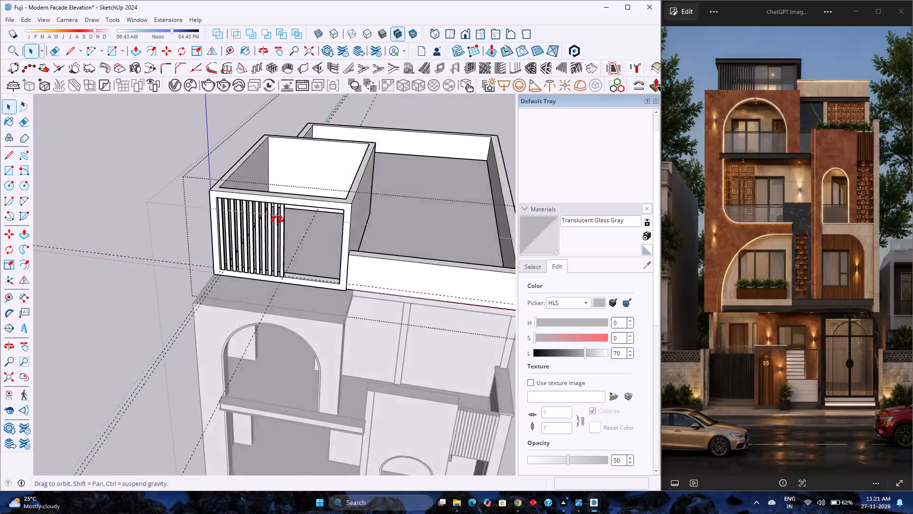
Draw a 15' by 10' 3" rectangle covering the open top of the rooftop room, outside the wall group.
scroll(269, 240, "down", 8)
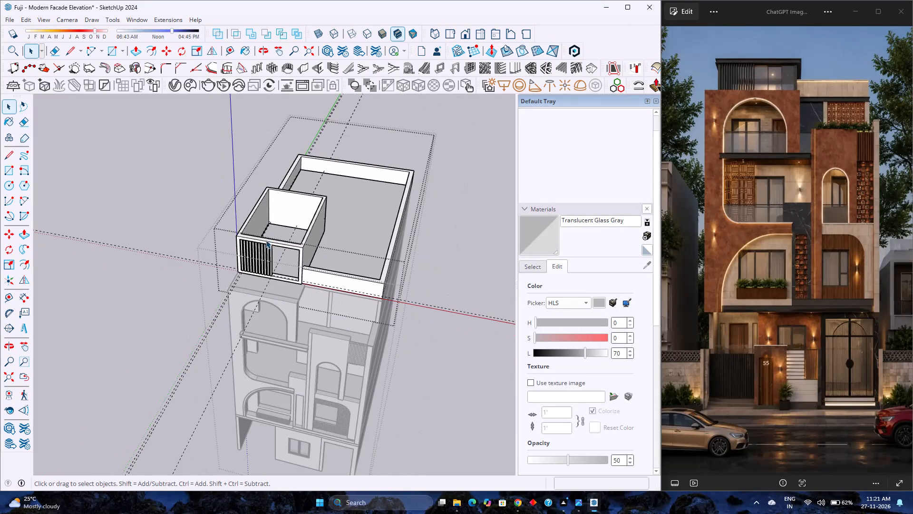
scroll(265, 237, "up", 7)
middle_click_drag(272, 229, 275, 265)
scroll(275, 263, "down", 4)
scroll(274, 261, "up", 4)
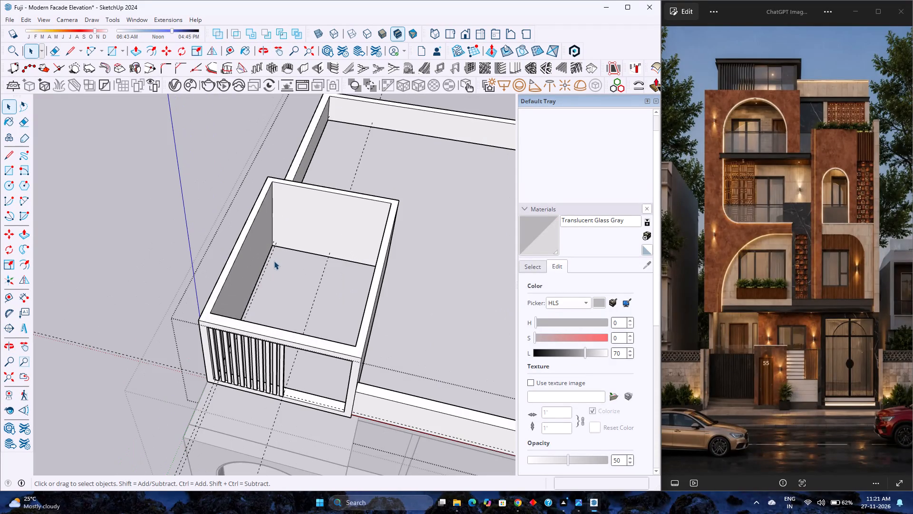
left_click(246, 228)
left_click(217, 230)
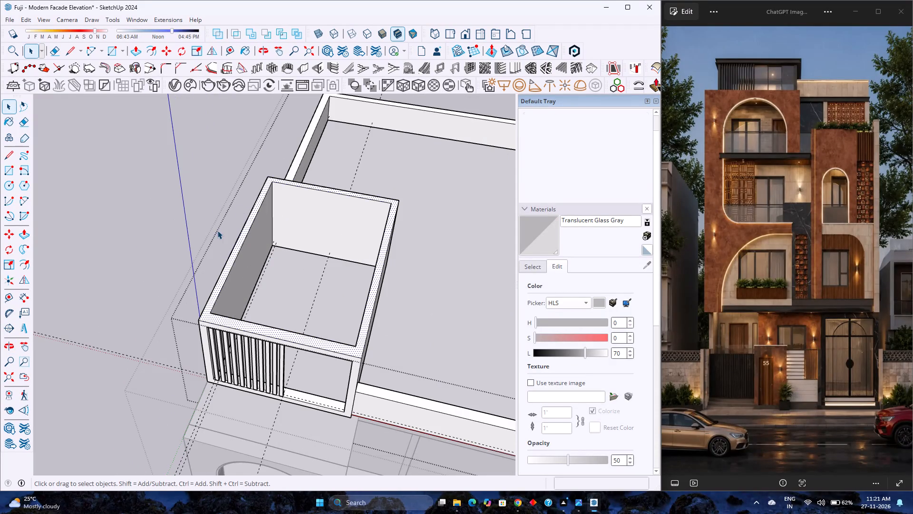
left_click(245, 223)
scroll(248, 223, "down", 3)
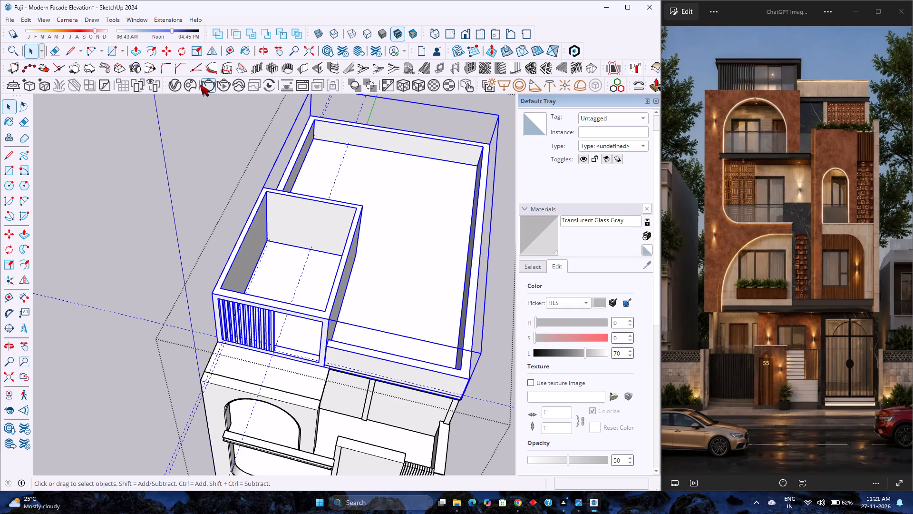
left_click(111, 48)
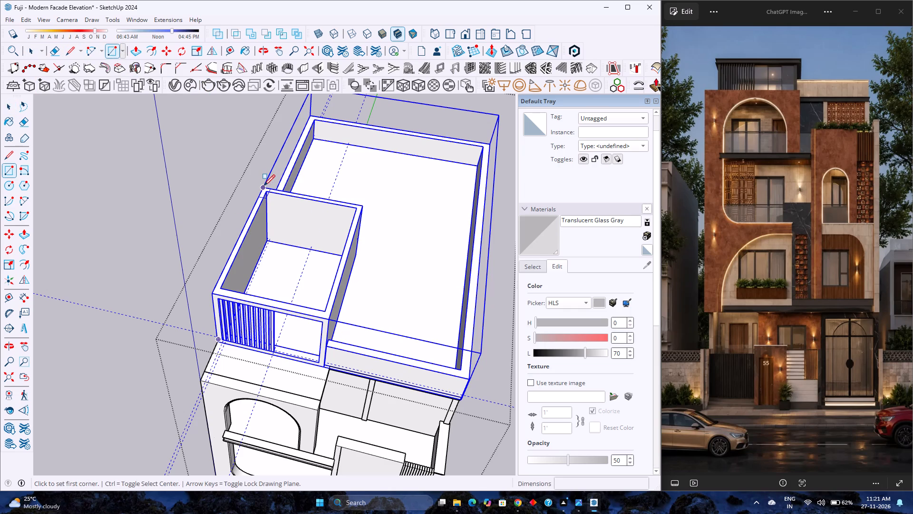
left_click(264, 186)
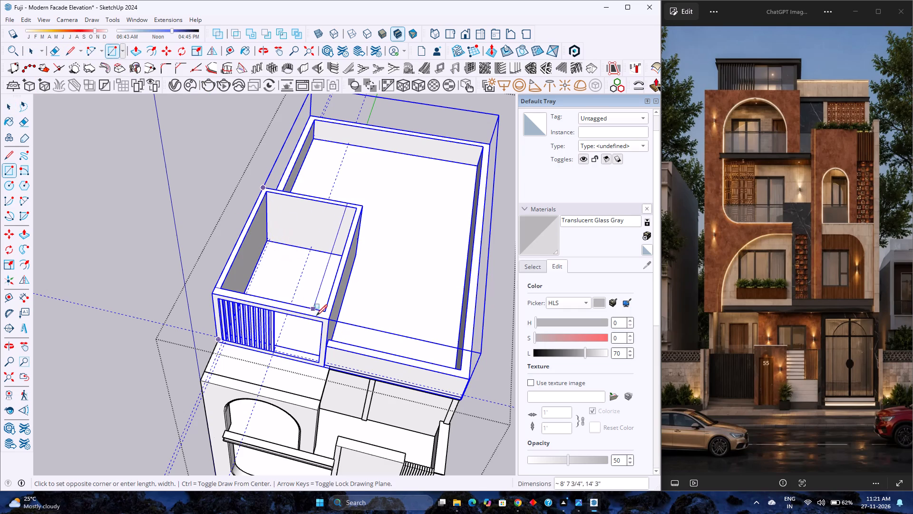
left_click(330, 320)
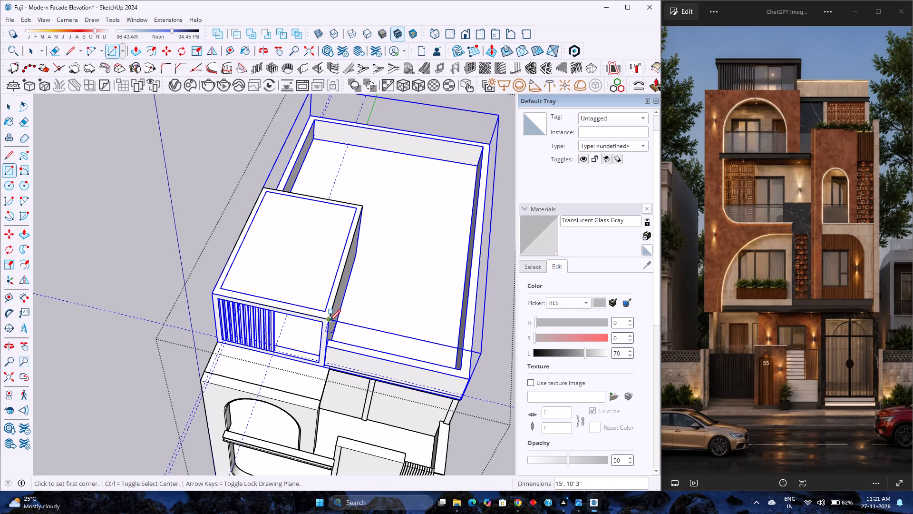
Make a group from the new rectangle's face and edges.
key("space")
double_click(314, 291)
right_click(314, 291)
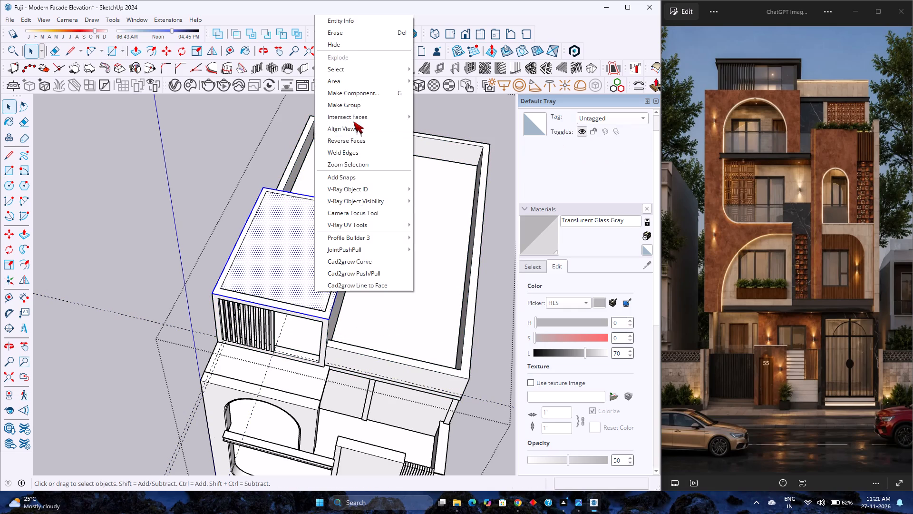
left_click(357, 110)
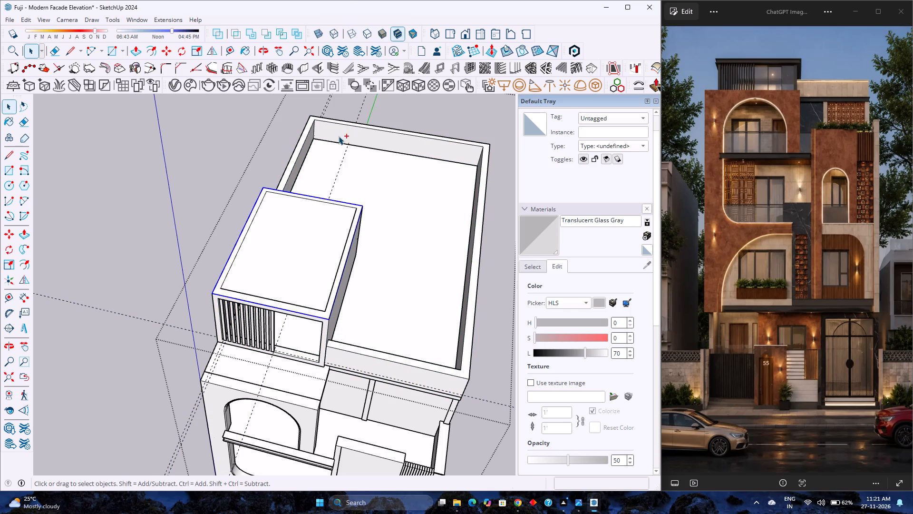
Cut the rectangle group and paste it inside the rooftop wall group, aligned to the room's front outer corner.
key("ctrl+x")
double_click(332, 305)
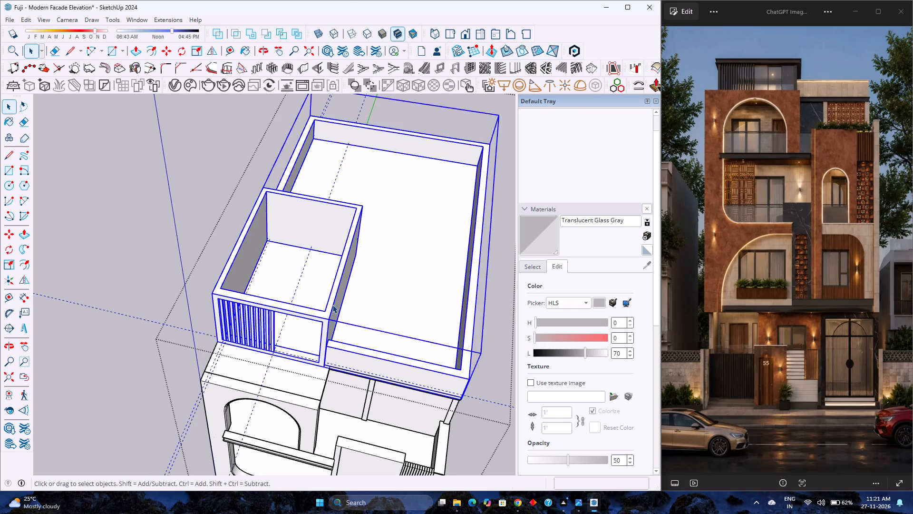
key("ctrl+v")
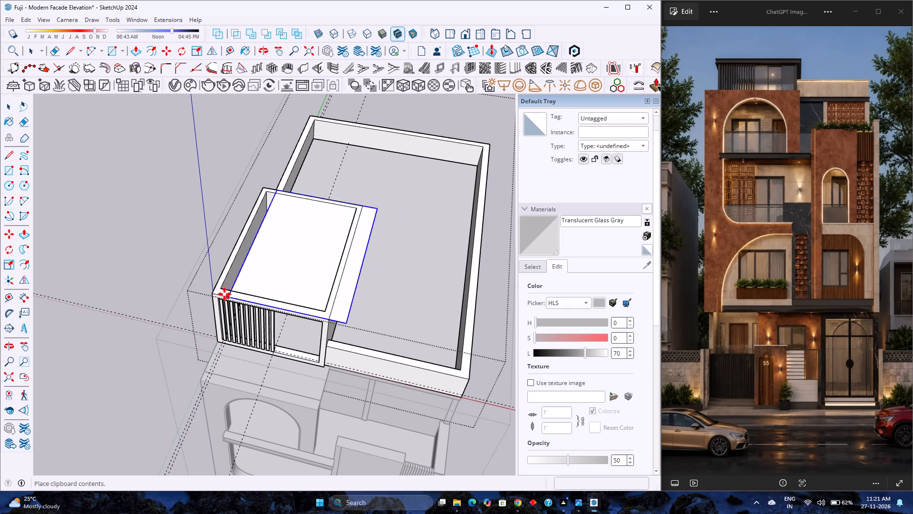
left_click(214, 293)
key("space")
Inside the rectangle group, offset the roof outline outward by 9".
left_click(302, 267)
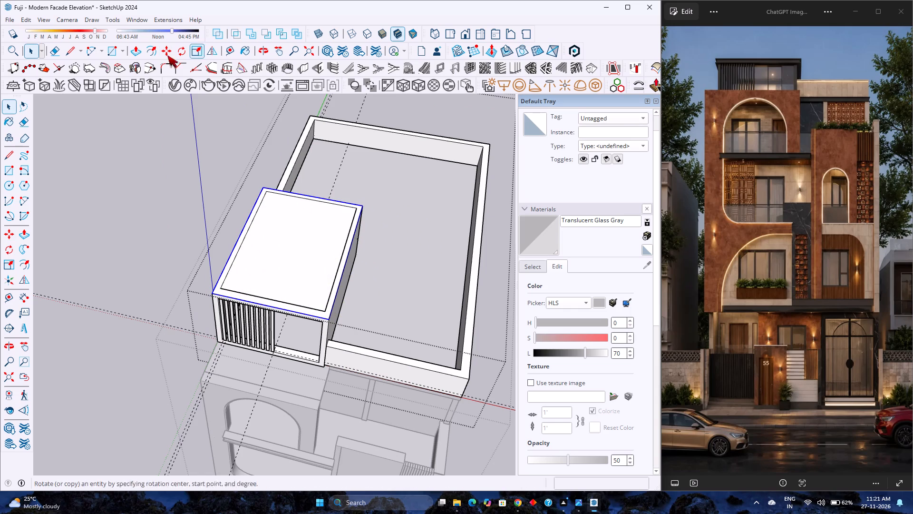
left_click(145, 54)
key("space")
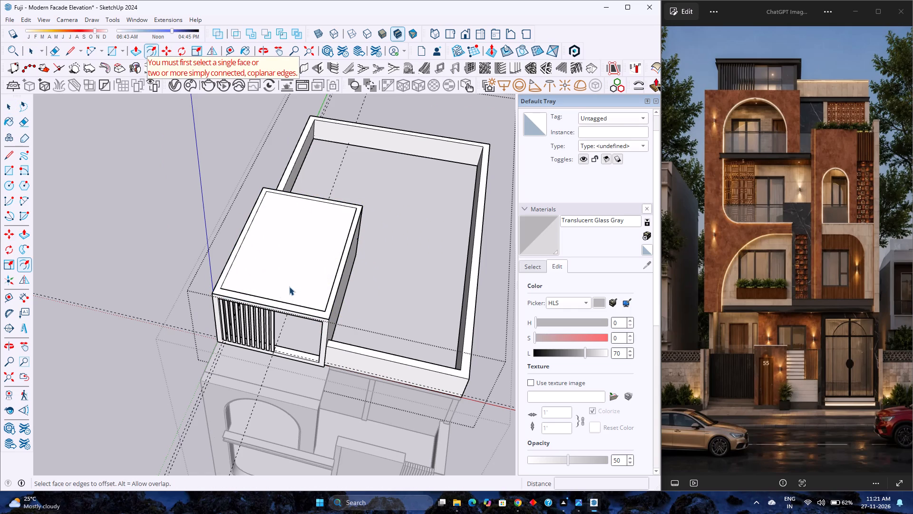
double_click(289, 284)
left_click(149, 53)
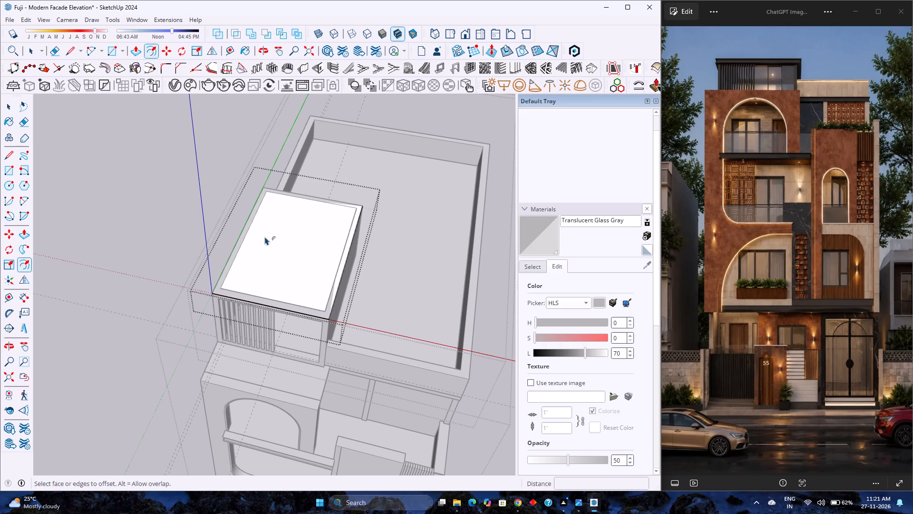
left_click(304, 310)
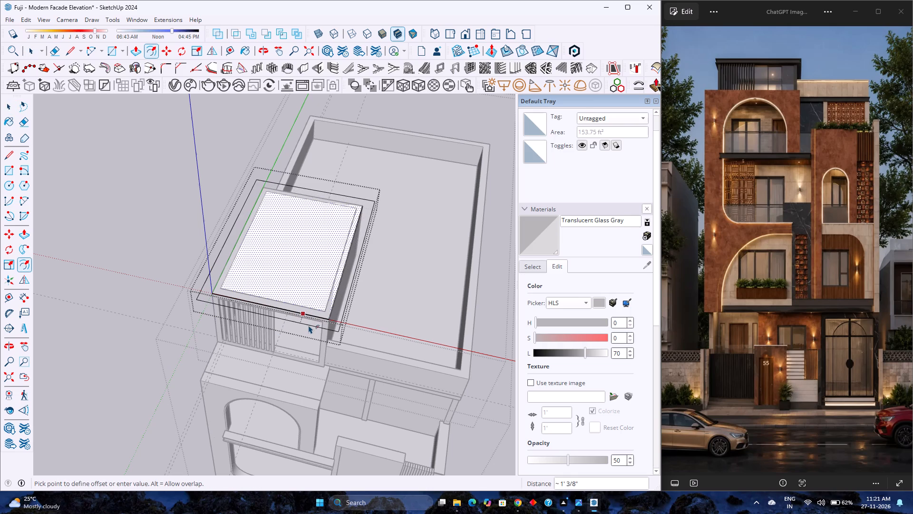
key("6")
key("Return")
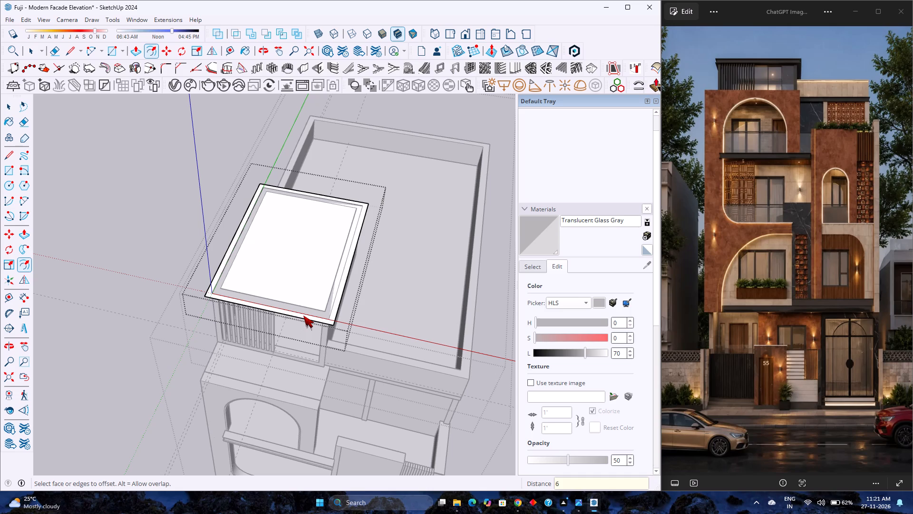
key("9")
key("Return")
key("space")
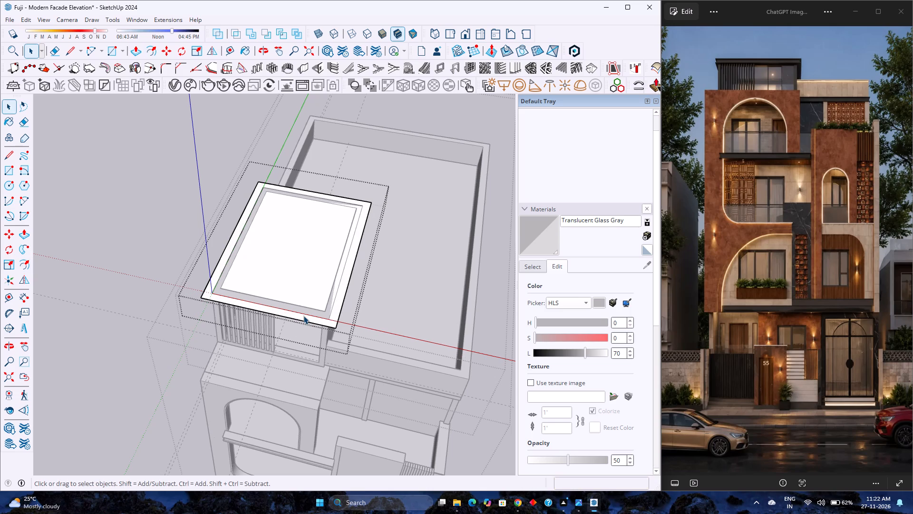
Delete the four inner edges of the original rectangle, leaving one enlarged roof face.
left_click(310, 315)
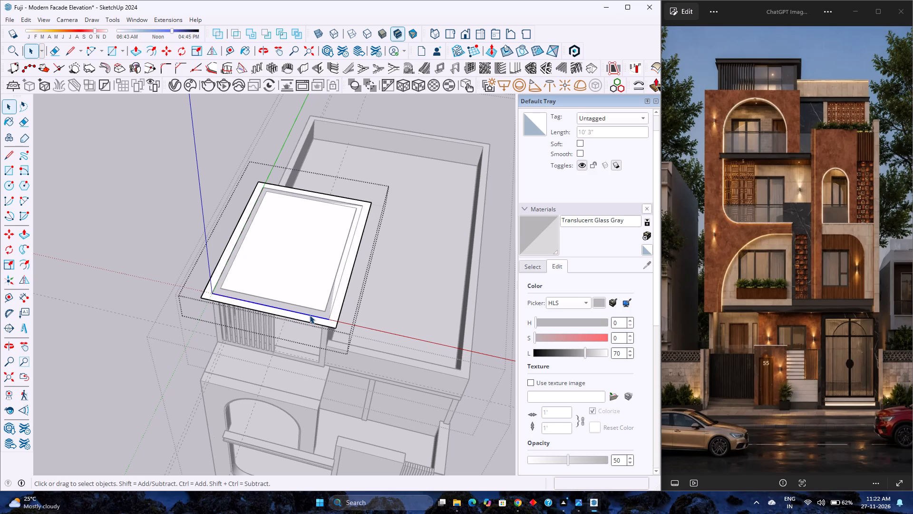
key("Delete")
left_click(334, 302)
key("Delete")
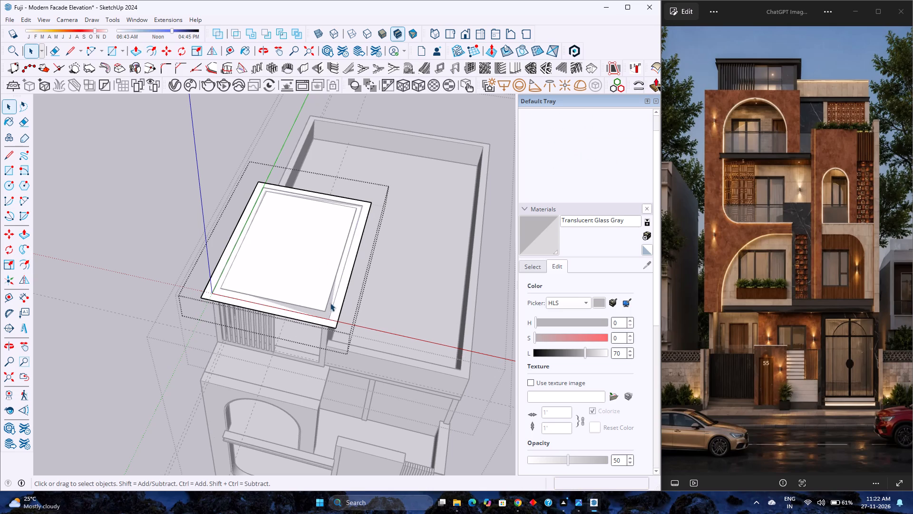
left_click(316, 197)
key("Delete")
double_click(242, 230)
key("Delete")
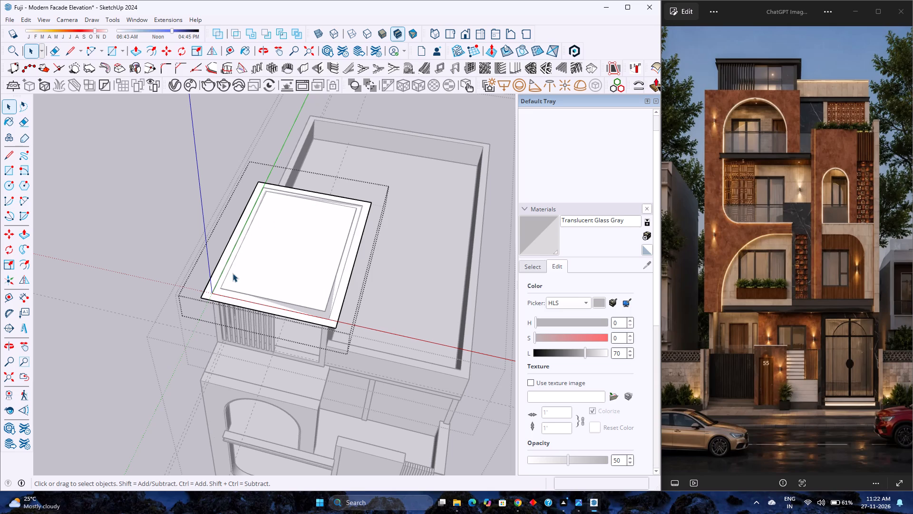
Push/Pull the roof face upward 9" to form the roof slab.
key("p")
left_click(270, 261)
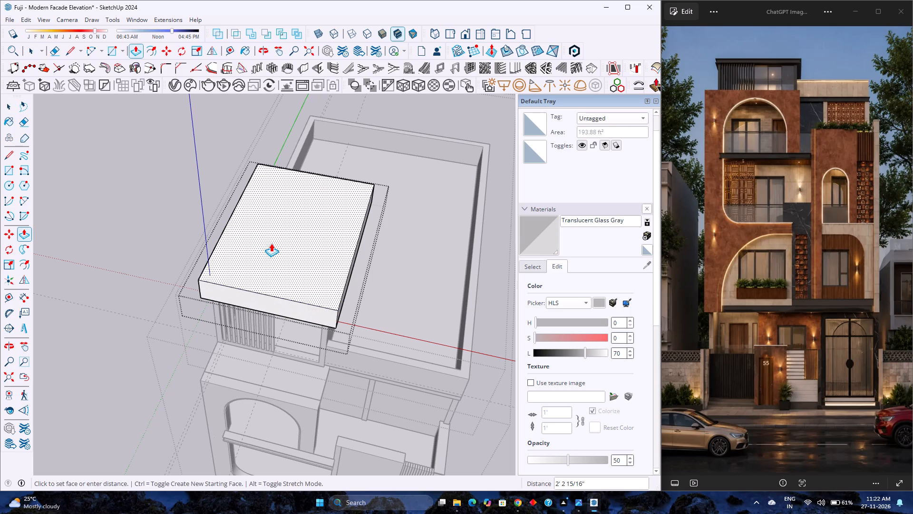
key("9")
key("Return")
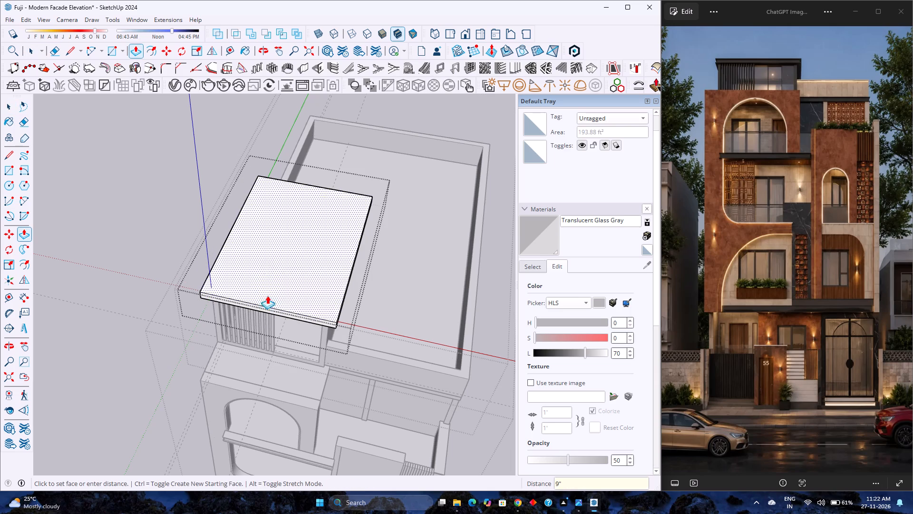
Examine the roof slab's overhang from the front and side, and its proportion against the whole building facade.
scroll(256, 253, "down", 2)
middle_click_drag(257, 322, 291, 163)
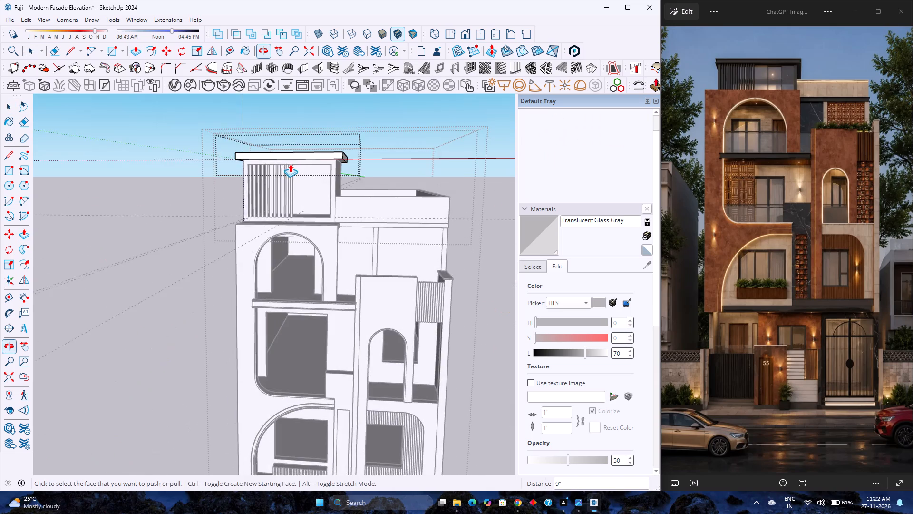
scroll(290, 164, "down", 1)
scroll(290, 164, "up", 2)
scroll(328, 135, "up", 9)
scroll(363, 165, "up", 4)
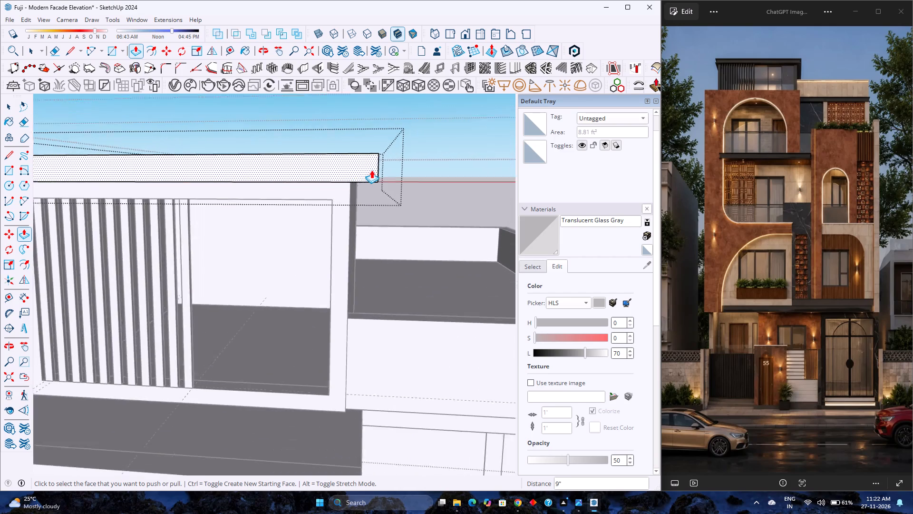
scroll(371, 170, "up", 6)
middle_click_drag(379, 165, 211, 167)
scroll(211, 167, "down", 4)
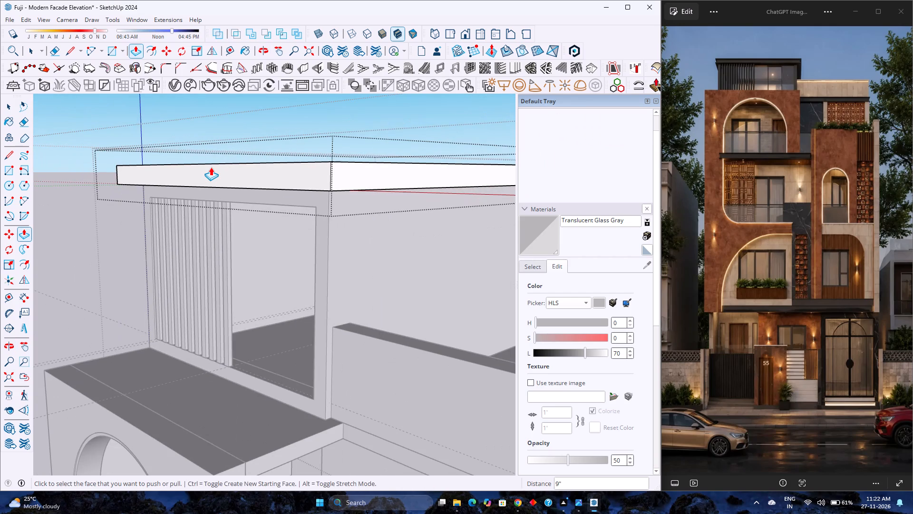
scroll(310, 148, "up", 4)
scroll(306, 150, "down", 4)
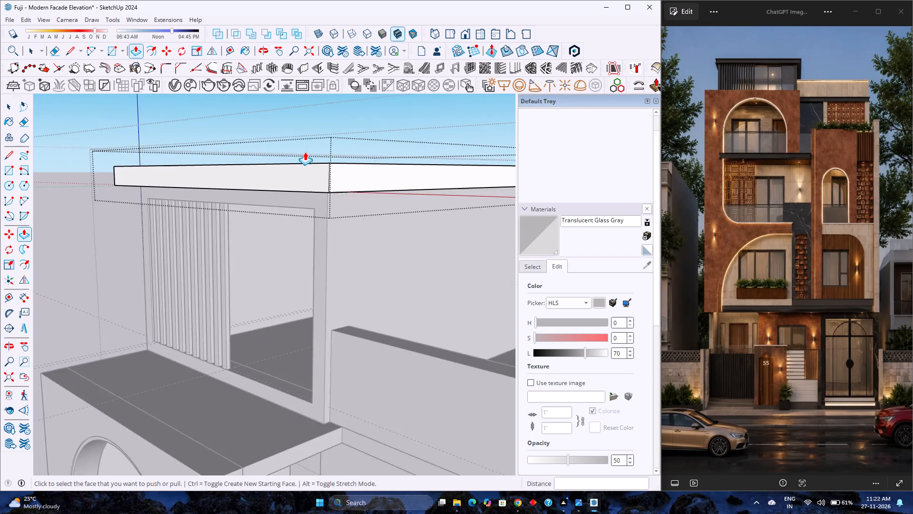
scroll(305, 154, "down", 2)
key("space")
middle_click_drag(314, 196, 316, 202)
middle_click_drag(316, 205, 412, 222)
middle_click(412, 222)
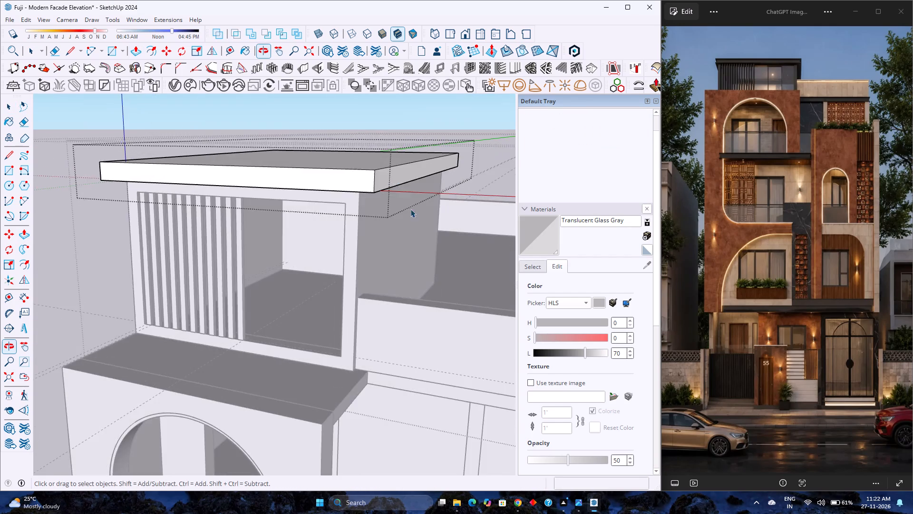
scroll(379, 155, "up", 7)
scroll(373, 164, "down", 13)
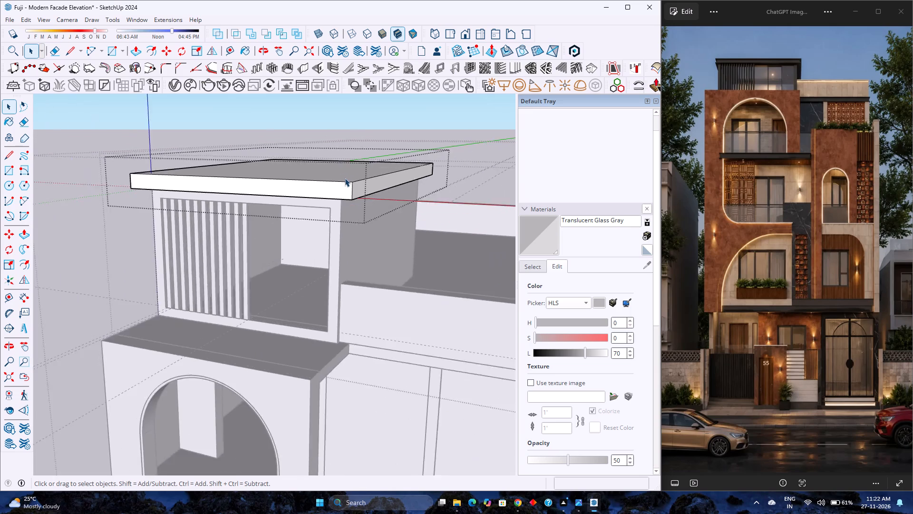
scroll(345, 178, "down", 11)
scroll(343, 181, "up", 3)
scroll(343, 181, "down", 3)
scroll(343, 181, "up", 2)
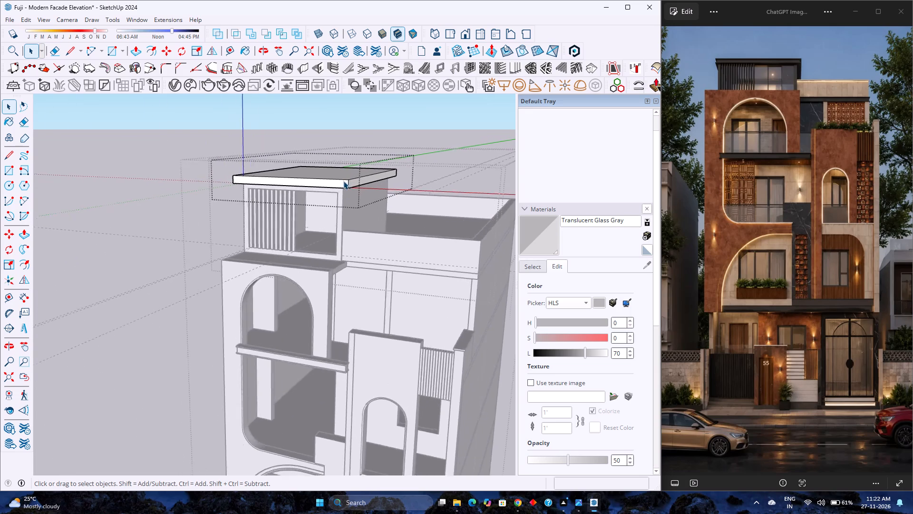
scroll(343, 181, "down", 10)
scroll(342, 182, "up", 4)
scroll(342, 182, "down", 5)
scroll(342, 182, "up", 4)
scroll(341, 184, "down", 4)
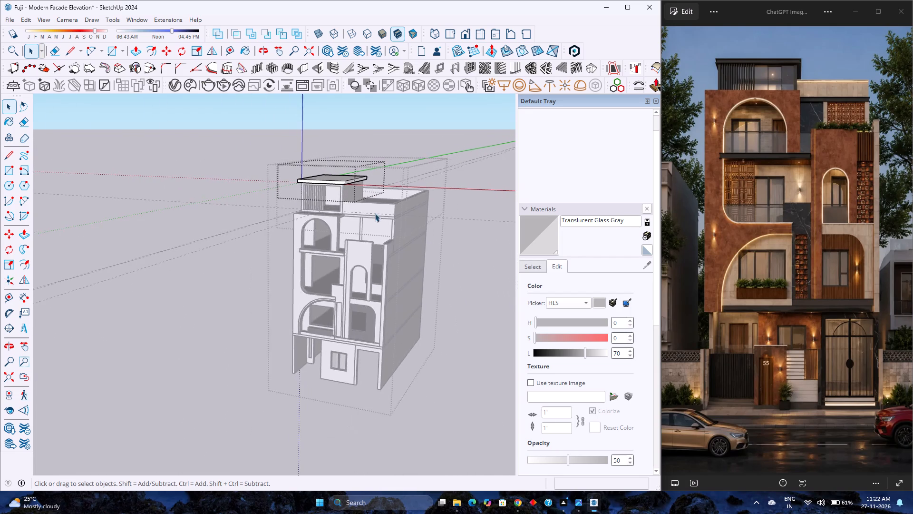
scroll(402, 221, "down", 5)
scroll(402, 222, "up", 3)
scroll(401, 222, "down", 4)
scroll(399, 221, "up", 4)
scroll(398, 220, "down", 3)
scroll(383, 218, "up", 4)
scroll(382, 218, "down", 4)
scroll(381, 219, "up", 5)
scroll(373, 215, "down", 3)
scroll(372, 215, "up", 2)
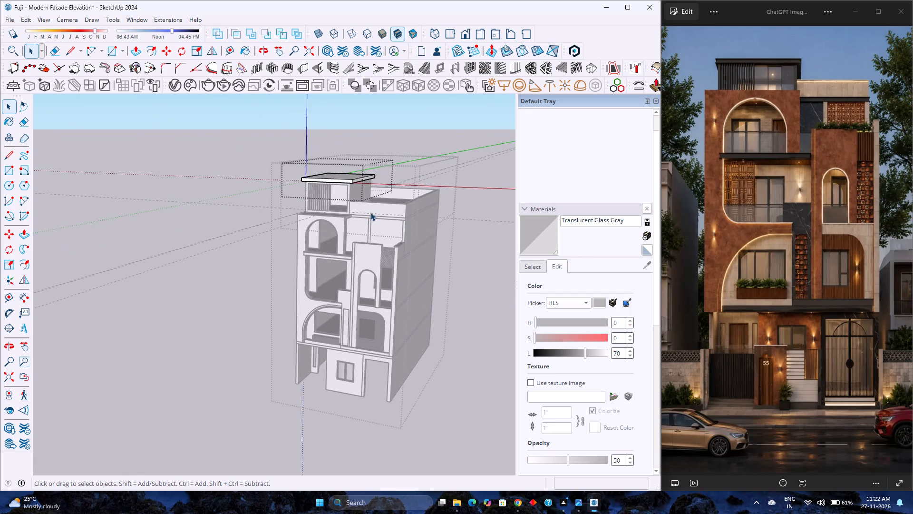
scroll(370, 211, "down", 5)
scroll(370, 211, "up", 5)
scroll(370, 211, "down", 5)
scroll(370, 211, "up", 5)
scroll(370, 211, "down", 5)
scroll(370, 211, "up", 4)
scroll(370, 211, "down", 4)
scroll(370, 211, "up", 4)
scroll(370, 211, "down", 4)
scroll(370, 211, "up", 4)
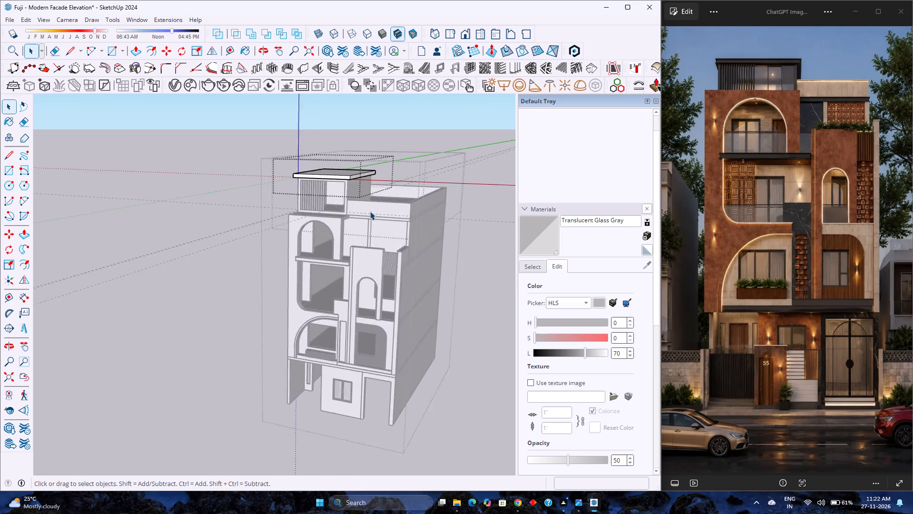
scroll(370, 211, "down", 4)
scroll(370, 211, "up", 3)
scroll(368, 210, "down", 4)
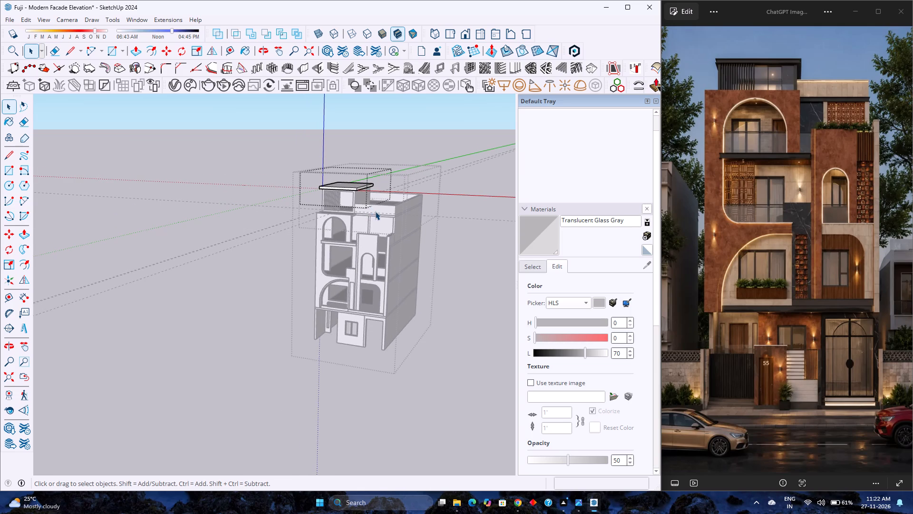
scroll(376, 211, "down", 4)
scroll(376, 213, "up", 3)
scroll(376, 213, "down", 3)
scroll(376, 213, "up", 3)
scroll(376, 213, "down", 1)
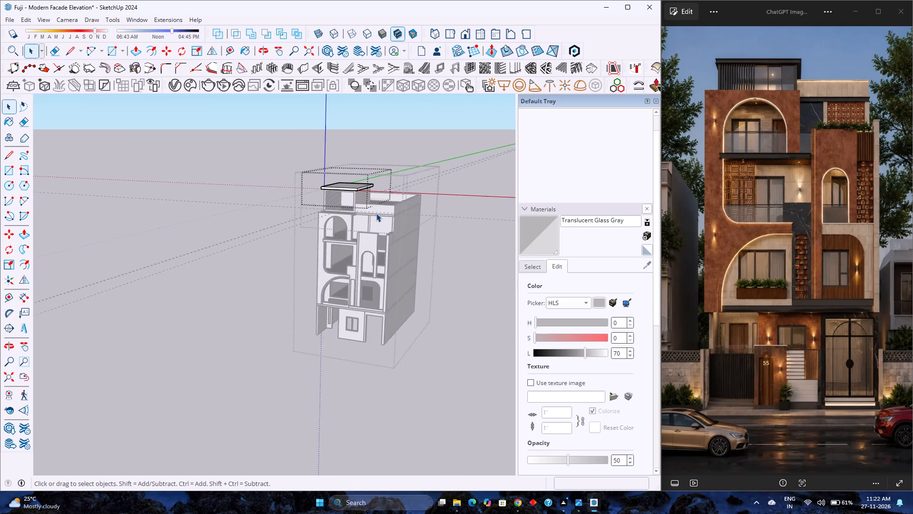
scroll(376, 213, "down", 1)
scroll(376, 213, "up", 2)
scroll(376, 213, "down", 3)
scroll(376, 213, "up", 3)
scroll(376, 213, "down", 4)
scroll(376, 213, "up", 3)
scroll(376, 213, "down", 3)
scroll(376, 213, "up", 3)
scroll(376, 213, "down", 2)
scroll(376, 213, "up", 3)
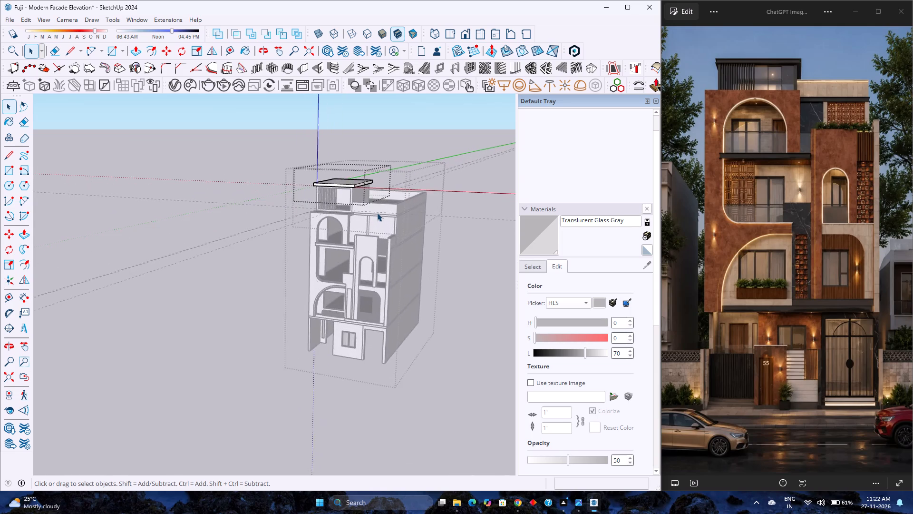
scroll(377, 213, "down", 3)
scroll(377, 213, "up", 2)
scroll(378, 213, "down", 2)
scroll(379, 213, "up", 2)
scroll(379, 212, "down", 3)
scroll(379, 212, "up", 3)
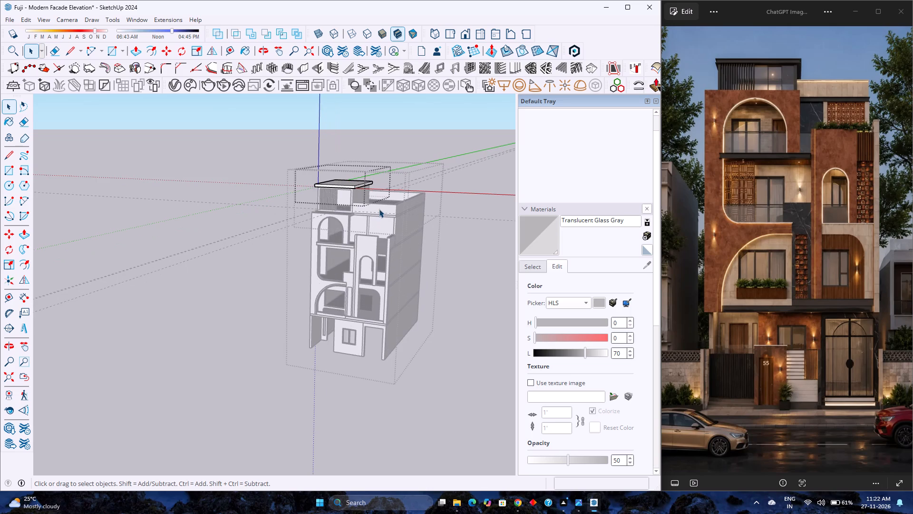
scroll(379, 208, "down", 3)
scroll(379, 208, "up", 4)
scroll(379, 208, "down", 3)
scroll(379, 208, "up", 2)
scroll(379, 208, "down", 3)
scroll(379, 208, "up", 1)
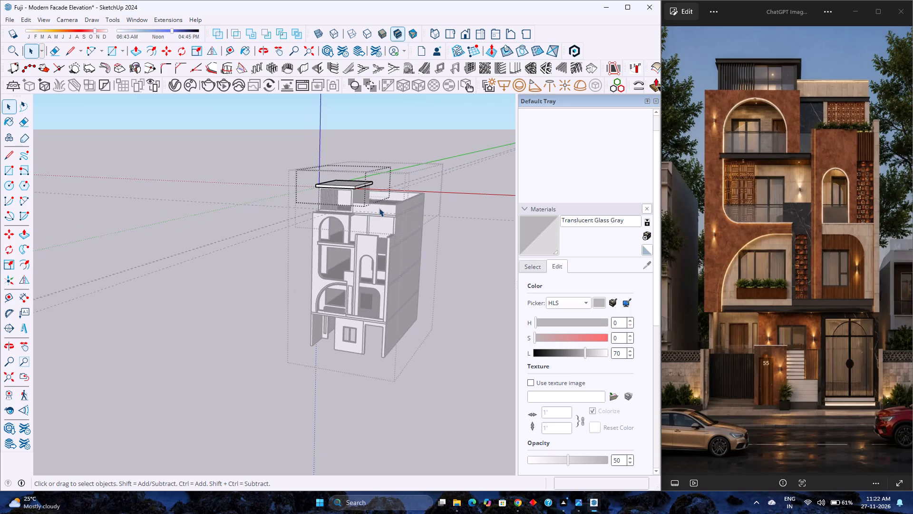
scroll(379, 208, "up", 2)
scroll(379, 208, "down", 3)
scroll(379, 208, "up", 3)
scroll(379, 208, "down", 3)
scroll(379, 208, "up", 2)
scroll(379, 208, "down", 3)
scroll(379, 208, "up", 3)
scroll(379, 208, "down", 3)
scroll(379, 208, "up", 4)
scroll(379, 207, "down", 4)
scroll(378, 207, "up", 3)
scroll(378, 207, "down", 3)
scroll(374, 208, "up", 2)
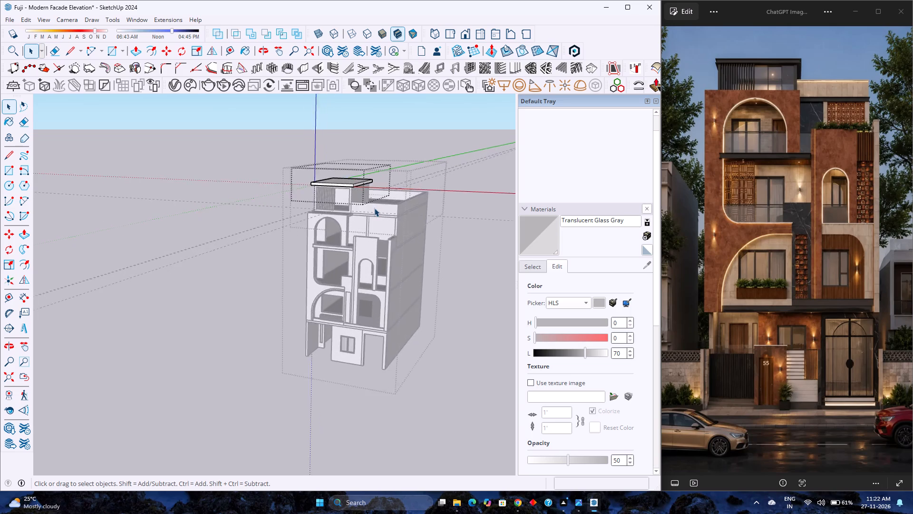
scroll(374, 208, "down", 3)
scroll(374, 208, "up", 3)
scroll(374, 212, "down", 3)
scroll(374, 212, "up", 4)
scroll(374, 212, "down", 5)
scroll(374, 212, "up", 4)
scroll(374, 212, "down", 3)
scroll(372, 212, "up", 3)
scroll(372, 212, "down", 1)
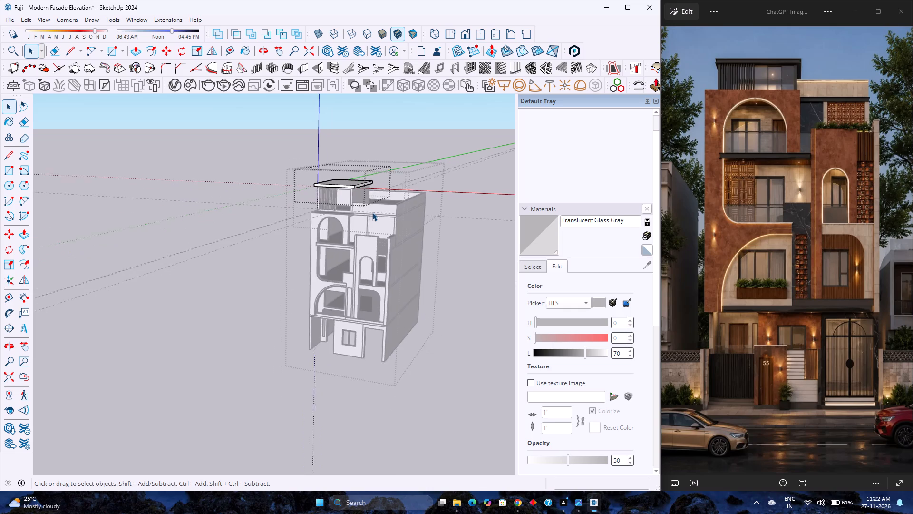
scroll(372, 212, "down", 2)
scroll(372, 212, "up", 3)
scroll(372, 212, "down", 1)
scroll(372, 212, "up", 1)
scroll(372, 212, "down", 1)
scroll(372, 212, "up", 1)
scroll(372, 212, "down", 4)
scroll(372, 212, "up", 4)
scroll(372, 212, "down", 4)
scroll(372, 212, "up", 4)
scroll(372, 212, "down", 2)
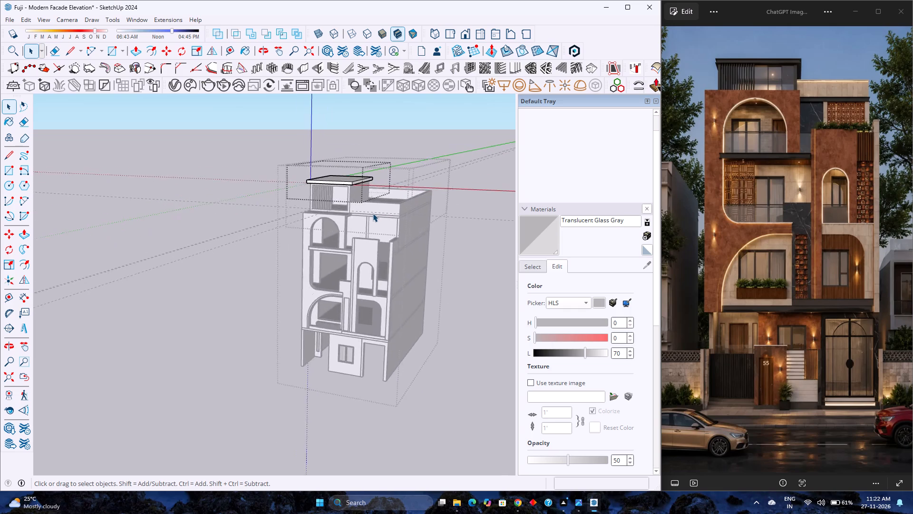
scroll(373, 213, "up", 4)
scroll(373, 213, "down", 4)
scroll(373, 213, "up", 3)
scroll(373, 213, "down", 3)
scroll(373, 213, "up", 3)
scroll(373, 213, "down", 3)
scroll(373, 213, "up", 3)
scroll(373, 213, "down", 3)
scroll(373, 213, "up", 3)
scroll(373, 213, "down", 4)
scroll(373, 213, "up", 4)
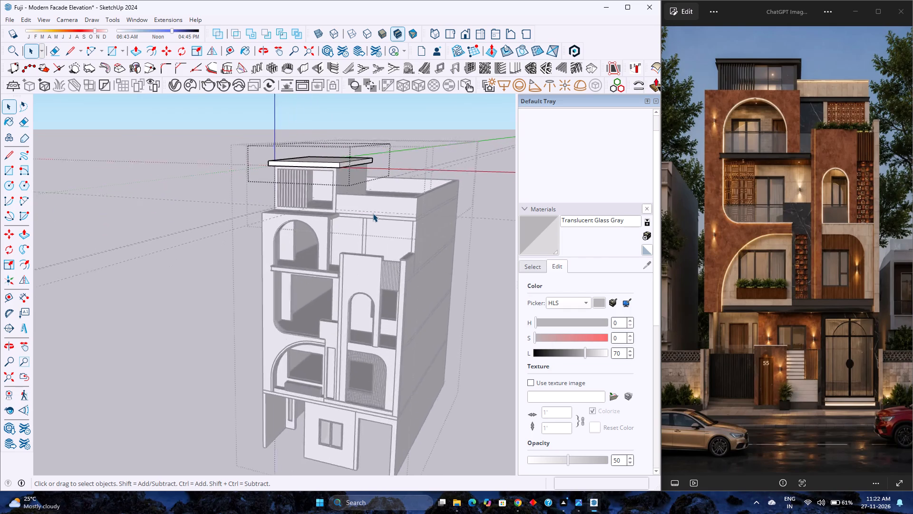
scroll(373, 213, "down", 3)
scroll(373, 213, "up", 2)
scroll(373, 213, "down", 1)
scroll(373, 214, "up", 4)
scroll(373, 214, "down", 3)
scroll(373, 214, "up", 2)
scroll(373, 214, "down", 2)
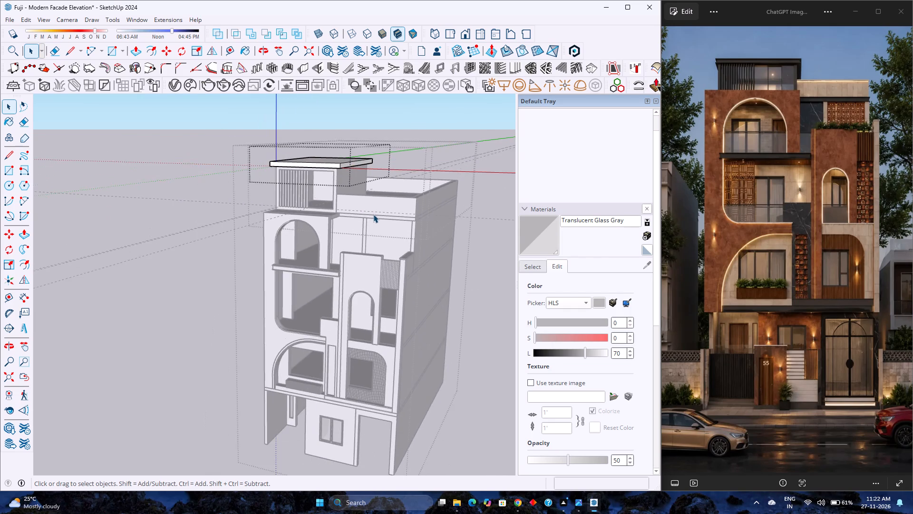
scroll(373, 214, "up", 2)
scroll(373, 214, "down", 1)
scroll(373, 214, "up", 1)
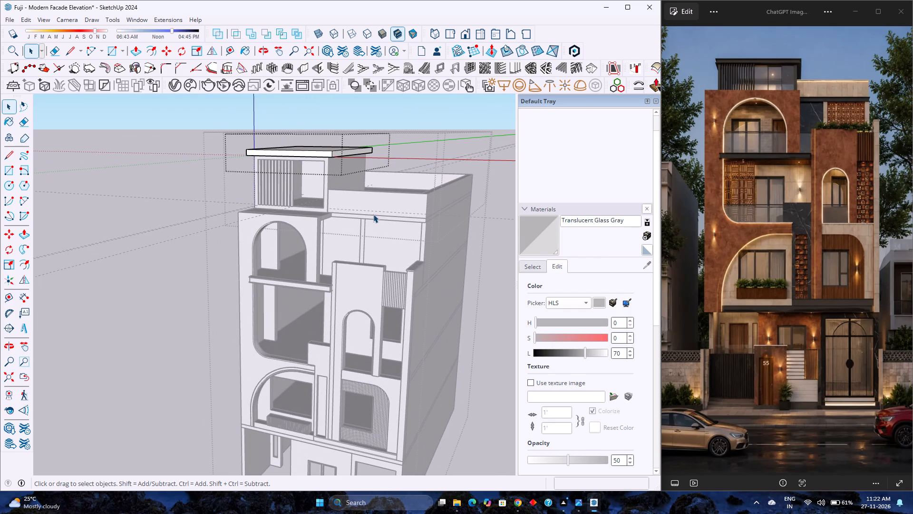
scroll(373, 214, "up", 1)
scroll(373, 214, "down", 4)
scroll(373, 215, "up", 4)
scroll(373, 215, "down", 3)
Exit the roof slab group, returning to the enclosing rooftop group.
left_click(206, 286)
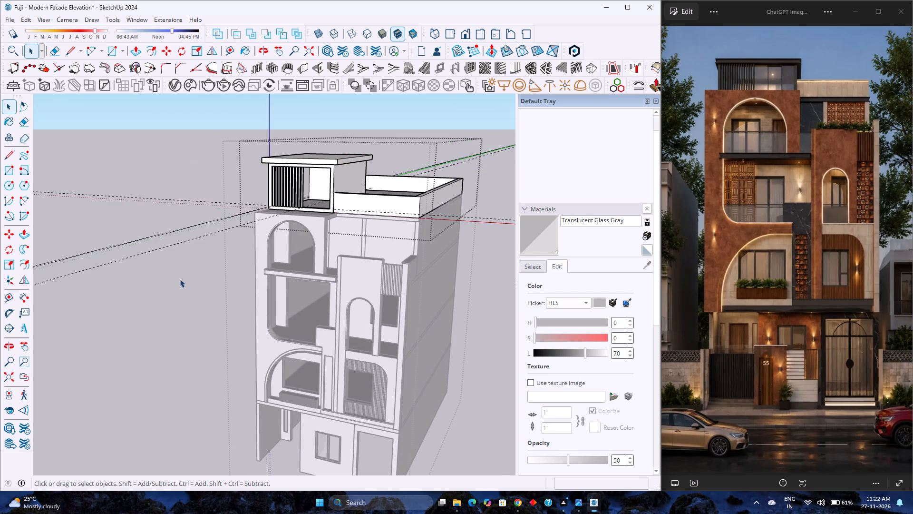
Examine the whole facade from the front, comparing the roof slab and rooftop room with the reference image.
scroll(144, 275, "down", 4)
middle_click_drag(138, 275, 280, 233)
middle_click_drag(383, 237, 370, 243)
middle_click_drag(340, 248, 328, 248)
middle_click_drag(192, 251, 168, 251)
middle_click(161, 252)
scroll(161, 252, "down", 1)
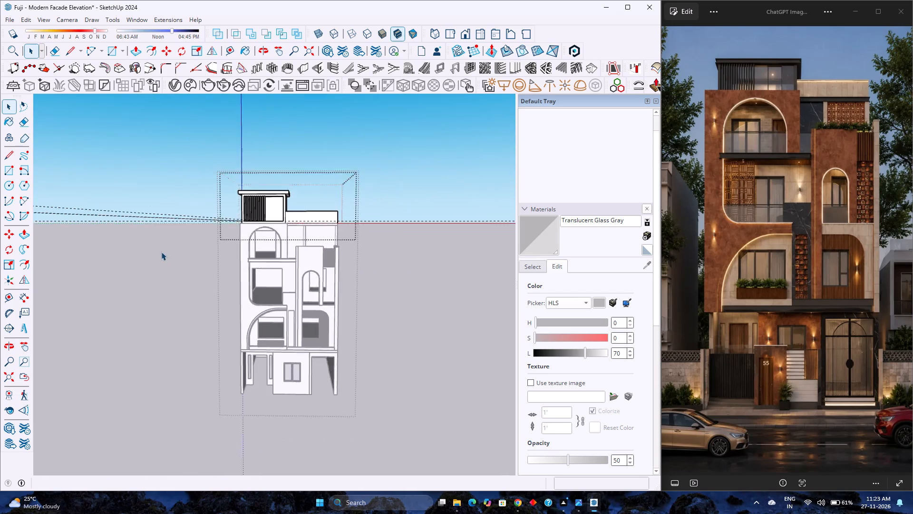
scroll(161, 252, "down", 2)
scroll(218, 235, "up", 3)
scroll(218, 235, "down", 2)
scroll(218, 235, "up", 2)
scroll(218, 235, "down", 1)
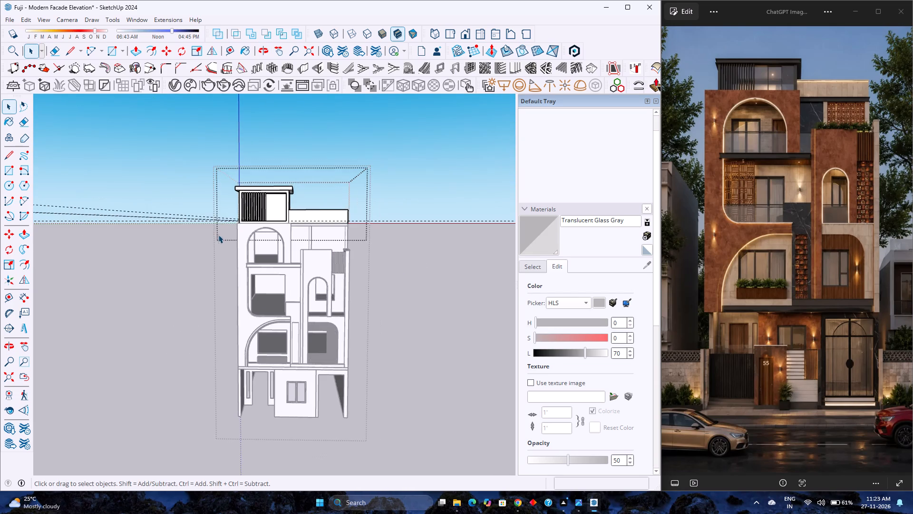
scroll(218, 235, "down", 2)
scroll(218, 235, "up", 2)
scroll(218, 235, "down", 2)
scroll(218, 235, "up", 2)
scroll(218, 235, "down", 3)
scroll(218, 235, "up", 3)
scroll(218, 235, "down", 2)
scroll(218, 235, "up", 1)
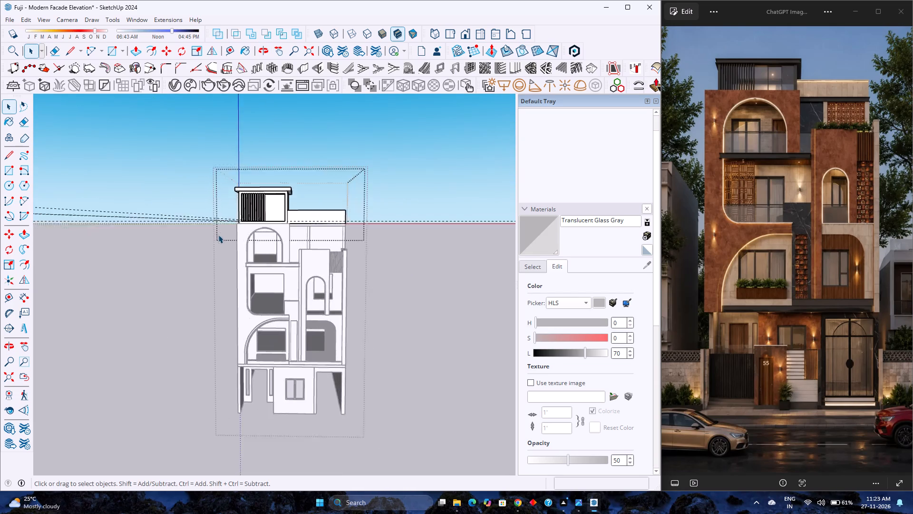
scroll(218, 235, "up", 1)
scroll(218, 235, "down", 2)
scroll(218, 235, "up", 2)
scroll(218, 235, "down", 3)
scroll(218, 235, "up", 3)
scroll(218, 235, "down", 3)
scroll(218, 235, "up", 3)
scroll(218, 235, "down", 3)
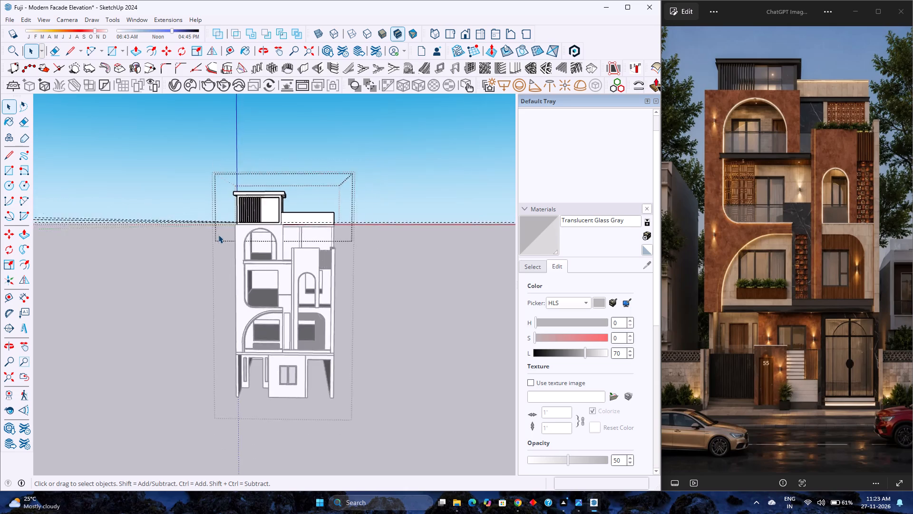
scroll(218, 235, "up", 2)
scroll(218, 235, "down", 2)
scroll(218, 235, "up", 3)
scroll(218, 235, "down", 3)
scroll(218, 235, "up", 3)
scroll(218, 235, "down", 2)
scroll(218, 235, "up", 1)
scroll(218, 235, "down", 2)
scroll(218, 235, "up", 2)
scroll(218, 235, "down", 2)
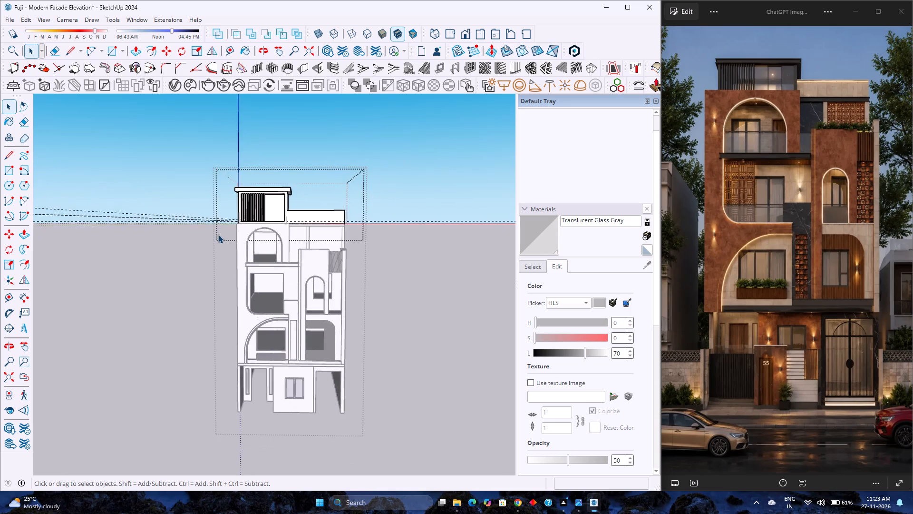
scroll(218, 235, "up", 2)
scroll(218, 235, "down", 2)
scroll(218, 235, "up", 2)
scroll(218, 235, "down", 3)
scroll(218, 235, "up", 3)
scroll(218, 235, "down", 2)
scroll(218, 235, "up", 2)
scroll(218, 235, "down", 3)
scroll(218, 235, "up", 3)
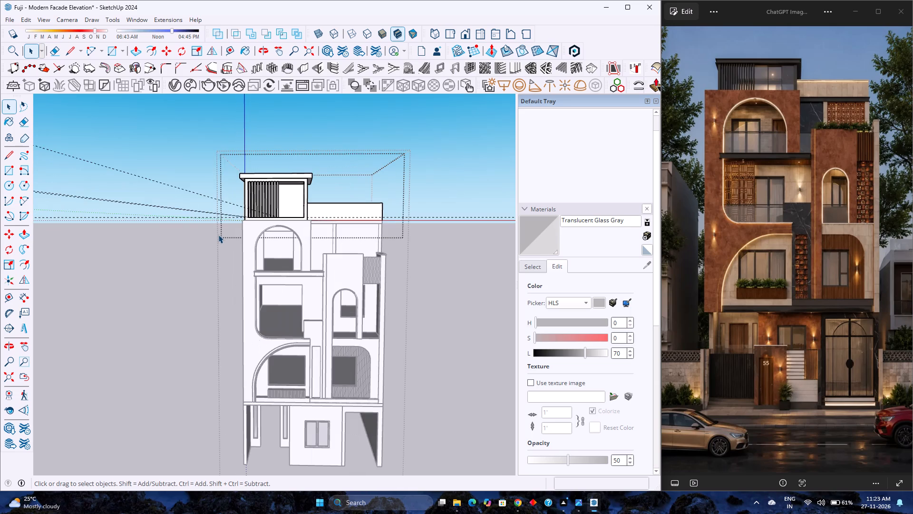
scroll(218, 235, "down", 2)
scroll(218, 235, "up", 2)
scroll(218, 235, "down", 2)
scroll(218, 235, "up", 2)
scroll(218, 235, "down", 2)
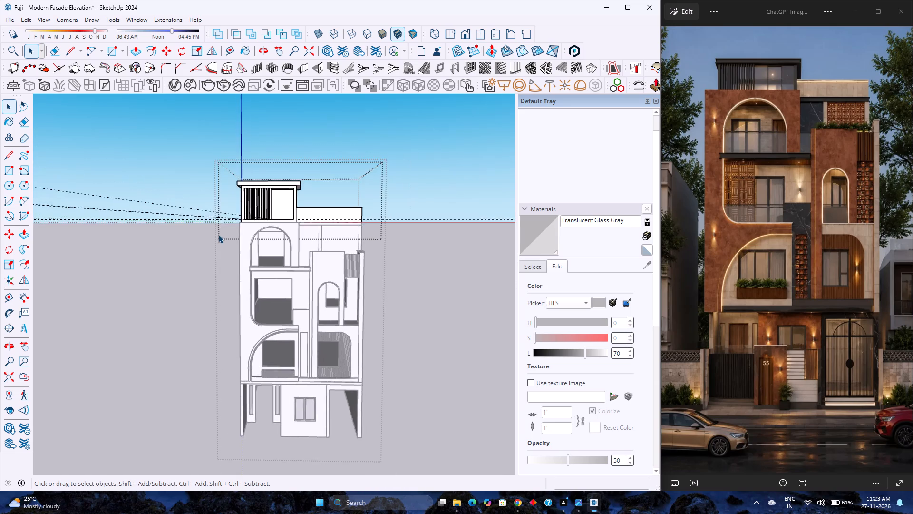
scroll(218, 235, "up", 3)
scroll(218, 235, "down", 4)
scroll(218, 235, "up", 3)
scroll(218, 235, "down", 3)
scroll(218, 235, "up", 3)
scroll(218, 235, "down", 3)
scroll(218, 235, "up", 2)
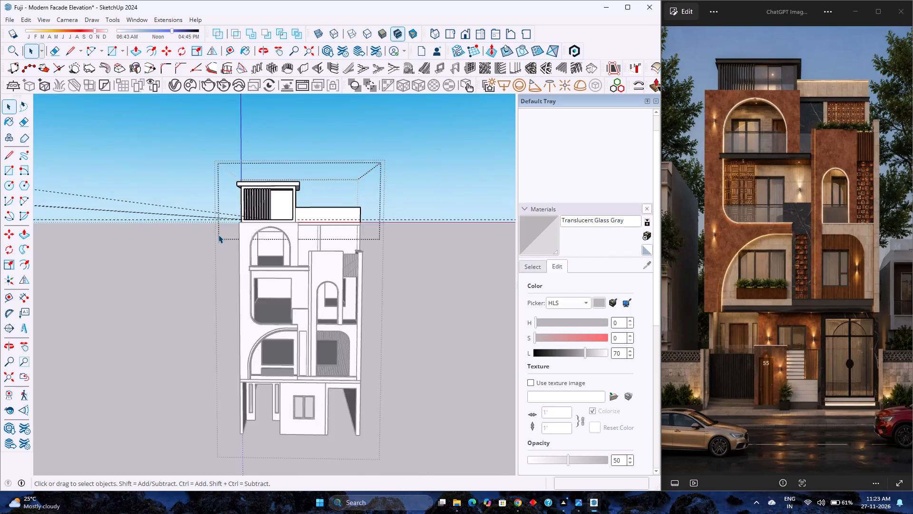
scroll(218, 235, "up", 1)
scroll(218, 235, "down", 3)
scroll(218, 235, "up", 3)
scroll(218, 235, "down", 3)
scroll(218, 235, "up", 3)
scroll(218, 235, "down", 3)
scroll(218, 235, "up", 3)
scroll(218, 235, "down", 3)
scroll(218, 235, "up", 3)
scroll(218, 235, "down", 4)
scroll(218, 235, "up", 4)
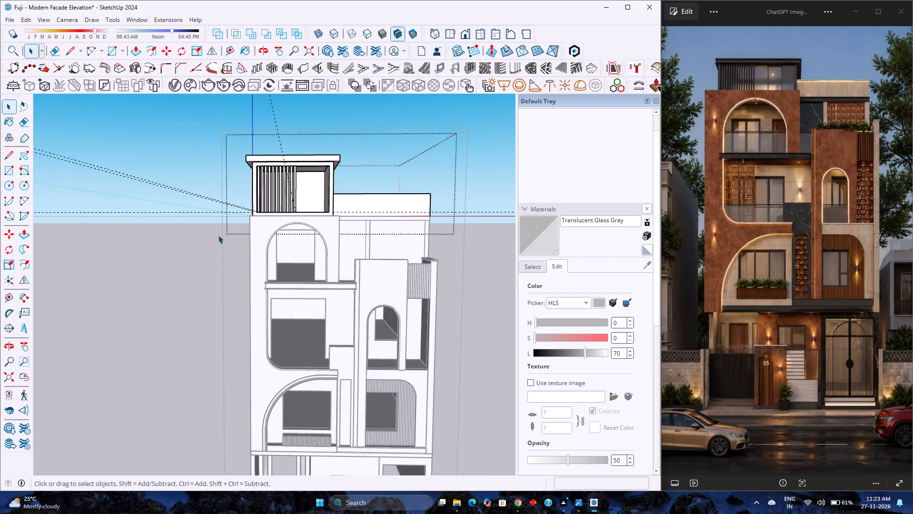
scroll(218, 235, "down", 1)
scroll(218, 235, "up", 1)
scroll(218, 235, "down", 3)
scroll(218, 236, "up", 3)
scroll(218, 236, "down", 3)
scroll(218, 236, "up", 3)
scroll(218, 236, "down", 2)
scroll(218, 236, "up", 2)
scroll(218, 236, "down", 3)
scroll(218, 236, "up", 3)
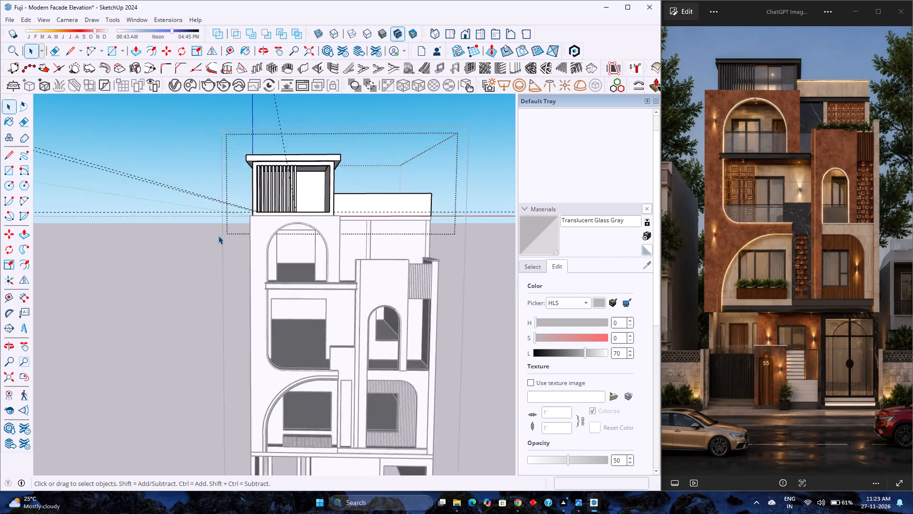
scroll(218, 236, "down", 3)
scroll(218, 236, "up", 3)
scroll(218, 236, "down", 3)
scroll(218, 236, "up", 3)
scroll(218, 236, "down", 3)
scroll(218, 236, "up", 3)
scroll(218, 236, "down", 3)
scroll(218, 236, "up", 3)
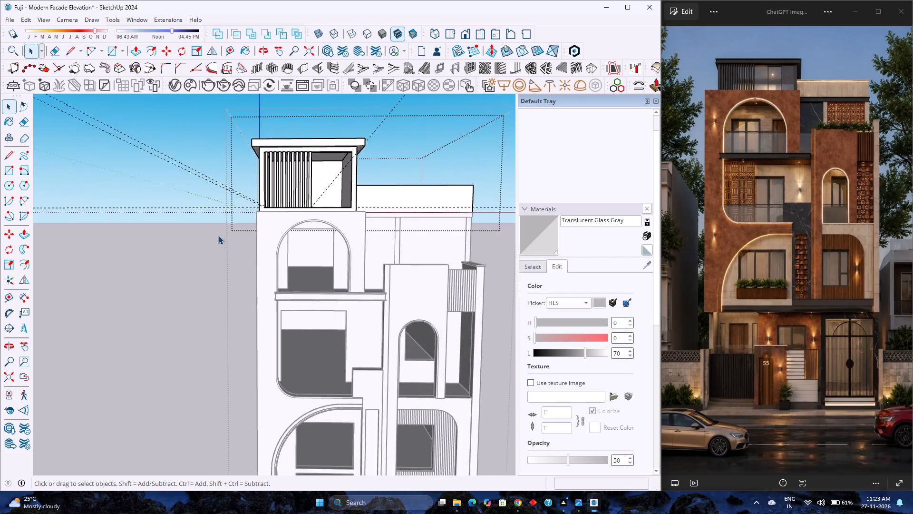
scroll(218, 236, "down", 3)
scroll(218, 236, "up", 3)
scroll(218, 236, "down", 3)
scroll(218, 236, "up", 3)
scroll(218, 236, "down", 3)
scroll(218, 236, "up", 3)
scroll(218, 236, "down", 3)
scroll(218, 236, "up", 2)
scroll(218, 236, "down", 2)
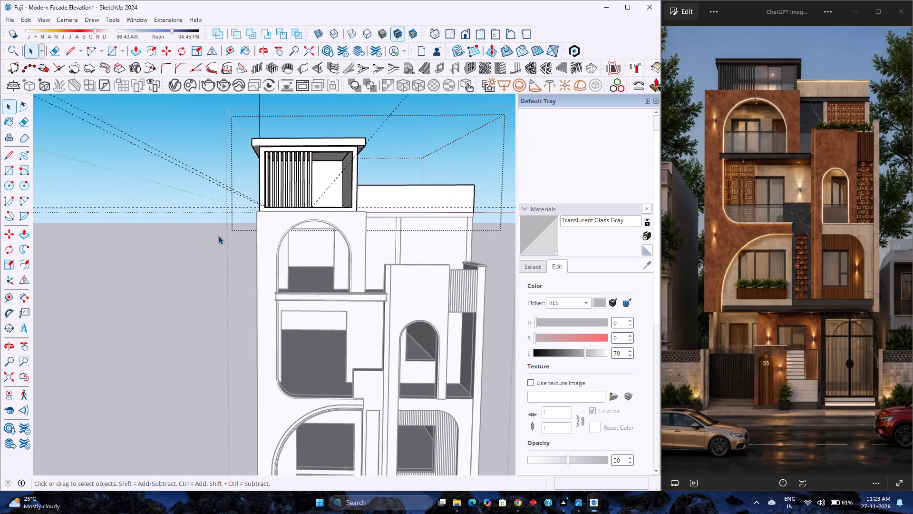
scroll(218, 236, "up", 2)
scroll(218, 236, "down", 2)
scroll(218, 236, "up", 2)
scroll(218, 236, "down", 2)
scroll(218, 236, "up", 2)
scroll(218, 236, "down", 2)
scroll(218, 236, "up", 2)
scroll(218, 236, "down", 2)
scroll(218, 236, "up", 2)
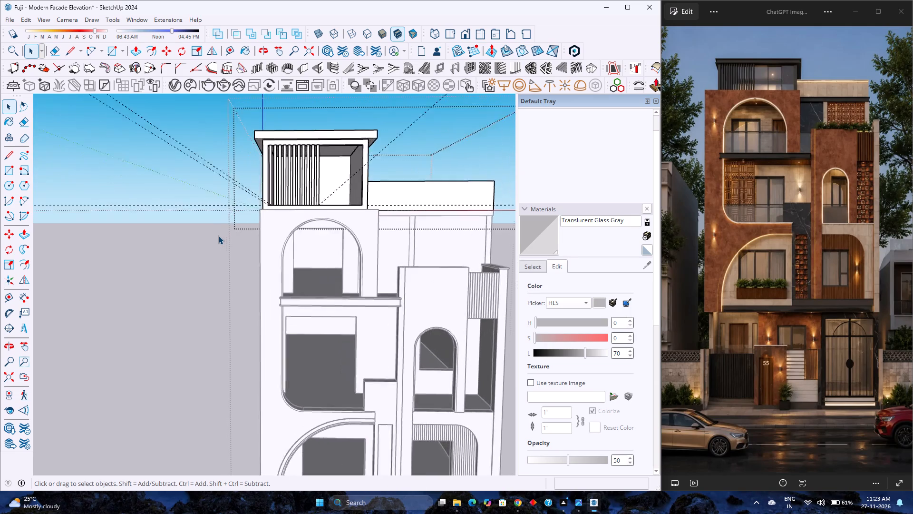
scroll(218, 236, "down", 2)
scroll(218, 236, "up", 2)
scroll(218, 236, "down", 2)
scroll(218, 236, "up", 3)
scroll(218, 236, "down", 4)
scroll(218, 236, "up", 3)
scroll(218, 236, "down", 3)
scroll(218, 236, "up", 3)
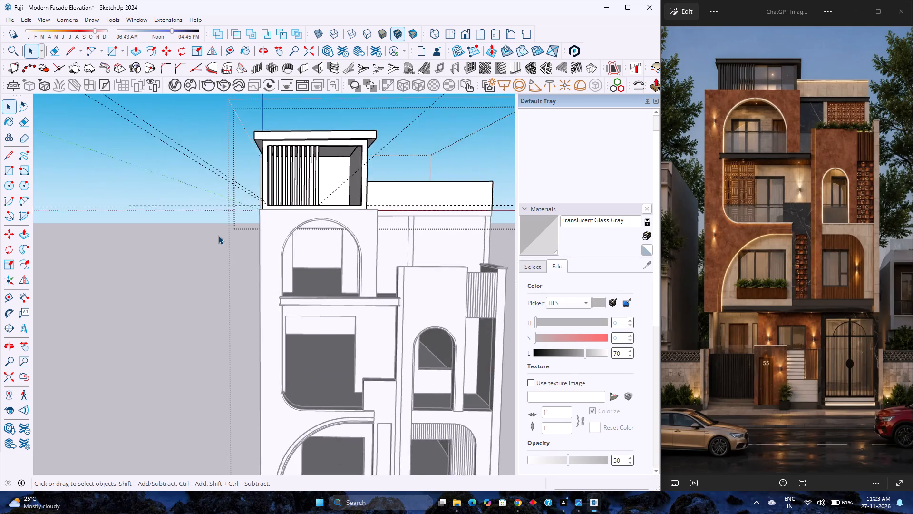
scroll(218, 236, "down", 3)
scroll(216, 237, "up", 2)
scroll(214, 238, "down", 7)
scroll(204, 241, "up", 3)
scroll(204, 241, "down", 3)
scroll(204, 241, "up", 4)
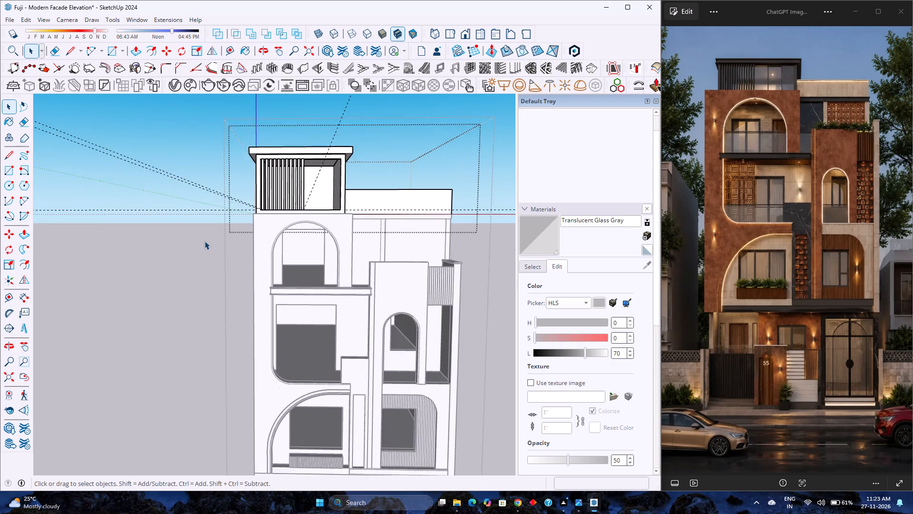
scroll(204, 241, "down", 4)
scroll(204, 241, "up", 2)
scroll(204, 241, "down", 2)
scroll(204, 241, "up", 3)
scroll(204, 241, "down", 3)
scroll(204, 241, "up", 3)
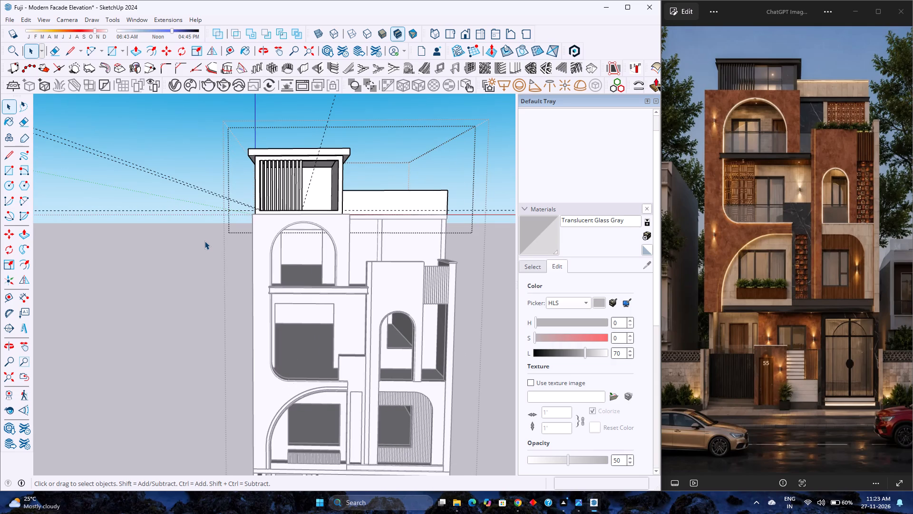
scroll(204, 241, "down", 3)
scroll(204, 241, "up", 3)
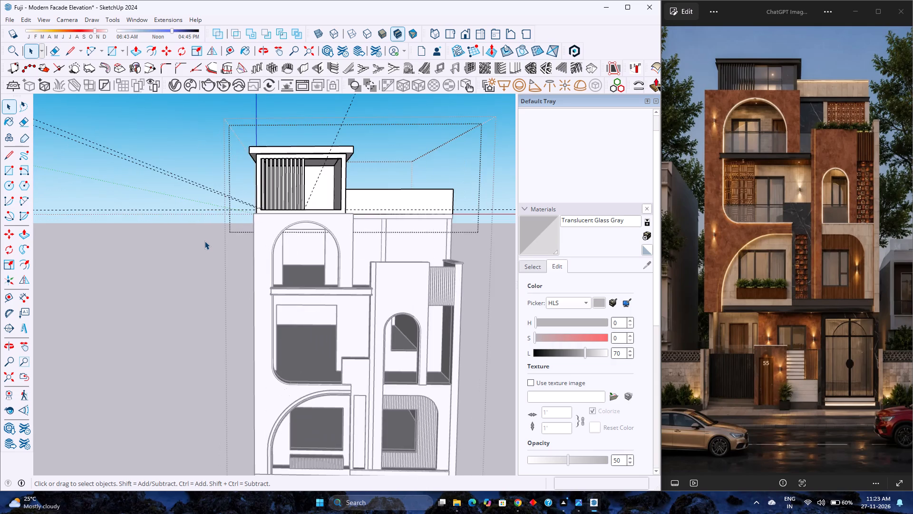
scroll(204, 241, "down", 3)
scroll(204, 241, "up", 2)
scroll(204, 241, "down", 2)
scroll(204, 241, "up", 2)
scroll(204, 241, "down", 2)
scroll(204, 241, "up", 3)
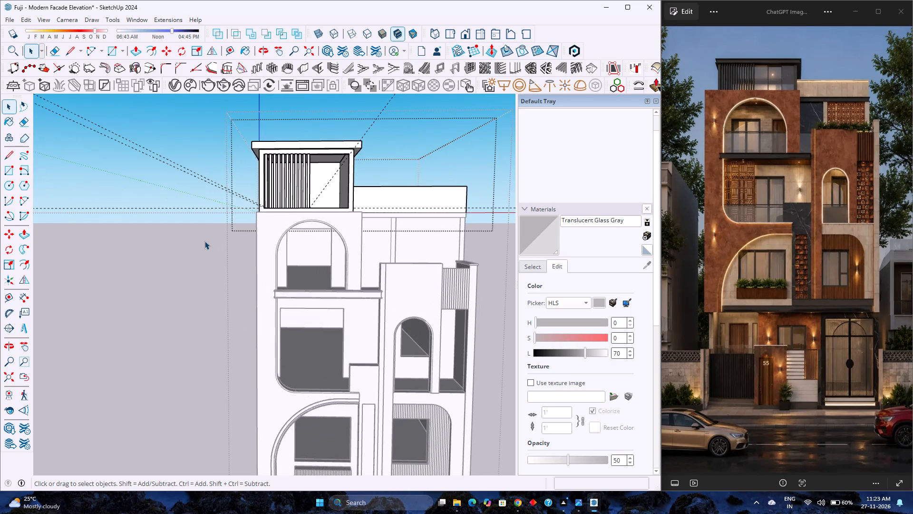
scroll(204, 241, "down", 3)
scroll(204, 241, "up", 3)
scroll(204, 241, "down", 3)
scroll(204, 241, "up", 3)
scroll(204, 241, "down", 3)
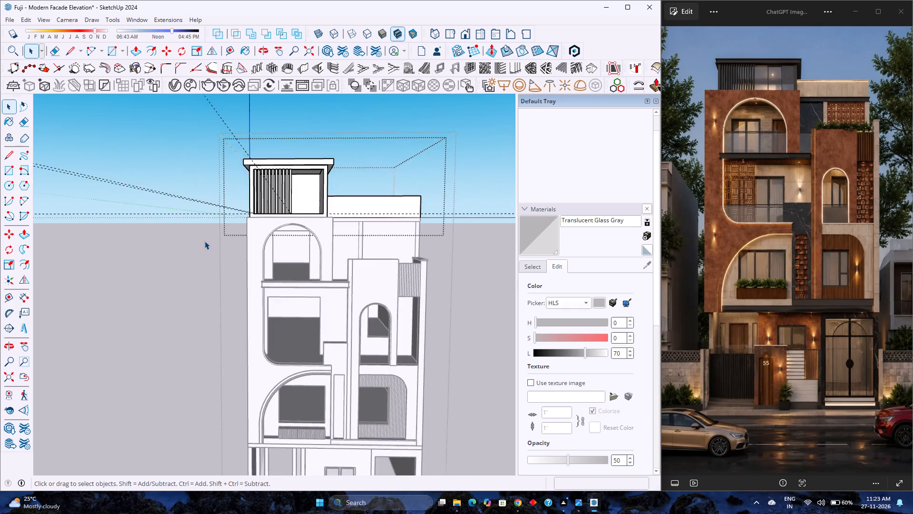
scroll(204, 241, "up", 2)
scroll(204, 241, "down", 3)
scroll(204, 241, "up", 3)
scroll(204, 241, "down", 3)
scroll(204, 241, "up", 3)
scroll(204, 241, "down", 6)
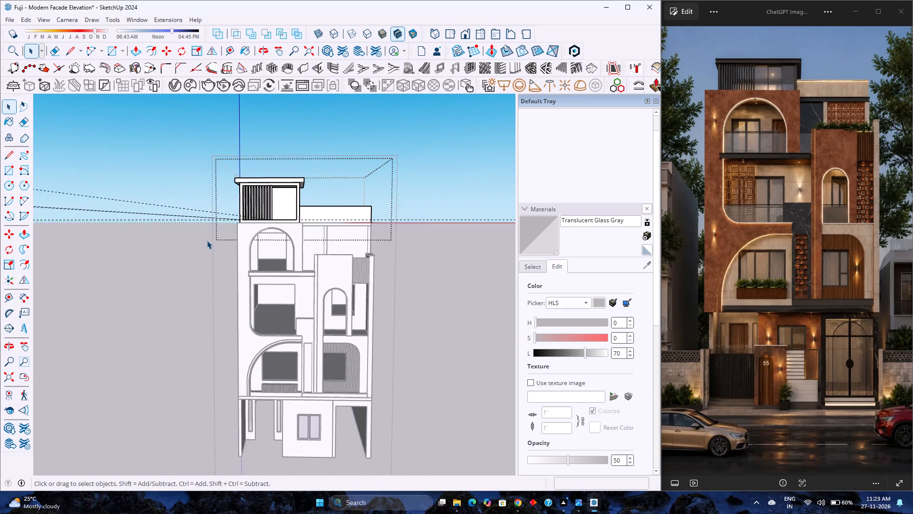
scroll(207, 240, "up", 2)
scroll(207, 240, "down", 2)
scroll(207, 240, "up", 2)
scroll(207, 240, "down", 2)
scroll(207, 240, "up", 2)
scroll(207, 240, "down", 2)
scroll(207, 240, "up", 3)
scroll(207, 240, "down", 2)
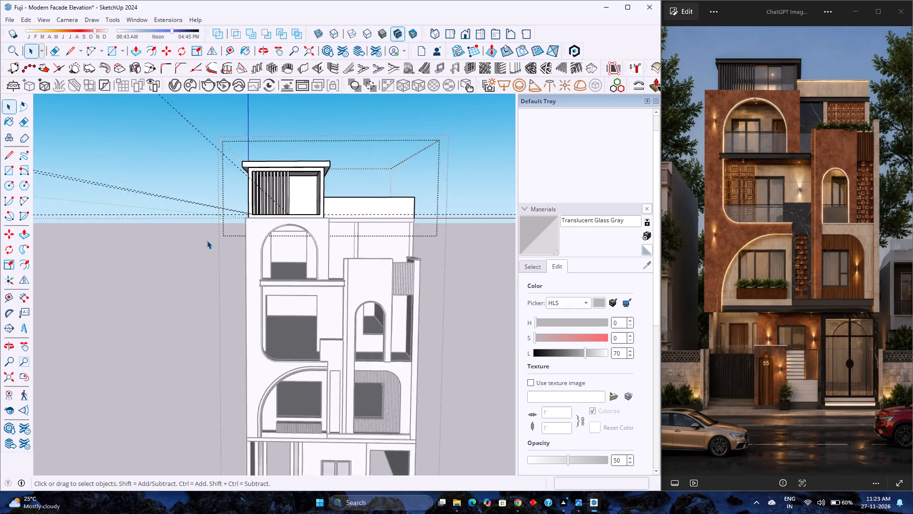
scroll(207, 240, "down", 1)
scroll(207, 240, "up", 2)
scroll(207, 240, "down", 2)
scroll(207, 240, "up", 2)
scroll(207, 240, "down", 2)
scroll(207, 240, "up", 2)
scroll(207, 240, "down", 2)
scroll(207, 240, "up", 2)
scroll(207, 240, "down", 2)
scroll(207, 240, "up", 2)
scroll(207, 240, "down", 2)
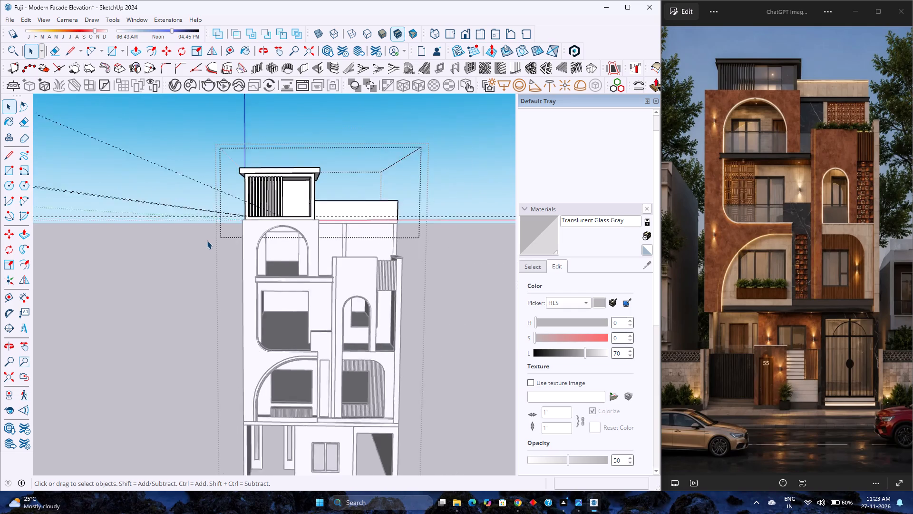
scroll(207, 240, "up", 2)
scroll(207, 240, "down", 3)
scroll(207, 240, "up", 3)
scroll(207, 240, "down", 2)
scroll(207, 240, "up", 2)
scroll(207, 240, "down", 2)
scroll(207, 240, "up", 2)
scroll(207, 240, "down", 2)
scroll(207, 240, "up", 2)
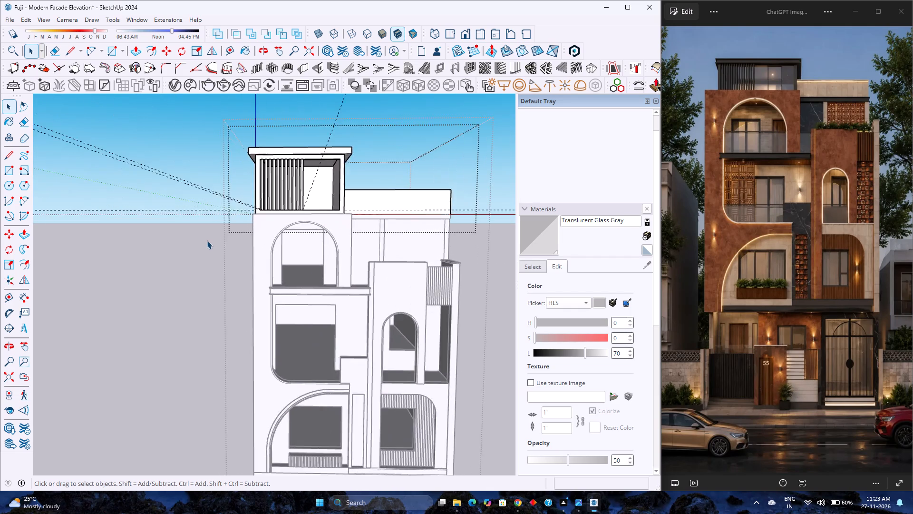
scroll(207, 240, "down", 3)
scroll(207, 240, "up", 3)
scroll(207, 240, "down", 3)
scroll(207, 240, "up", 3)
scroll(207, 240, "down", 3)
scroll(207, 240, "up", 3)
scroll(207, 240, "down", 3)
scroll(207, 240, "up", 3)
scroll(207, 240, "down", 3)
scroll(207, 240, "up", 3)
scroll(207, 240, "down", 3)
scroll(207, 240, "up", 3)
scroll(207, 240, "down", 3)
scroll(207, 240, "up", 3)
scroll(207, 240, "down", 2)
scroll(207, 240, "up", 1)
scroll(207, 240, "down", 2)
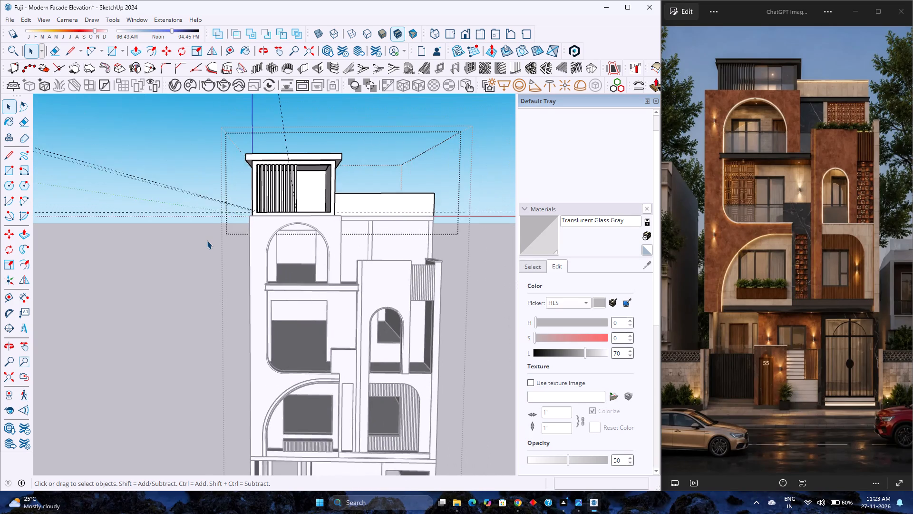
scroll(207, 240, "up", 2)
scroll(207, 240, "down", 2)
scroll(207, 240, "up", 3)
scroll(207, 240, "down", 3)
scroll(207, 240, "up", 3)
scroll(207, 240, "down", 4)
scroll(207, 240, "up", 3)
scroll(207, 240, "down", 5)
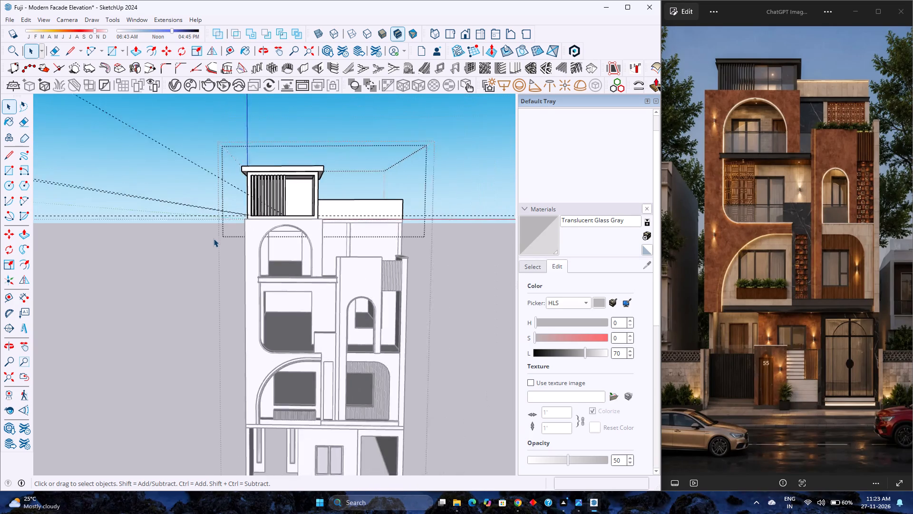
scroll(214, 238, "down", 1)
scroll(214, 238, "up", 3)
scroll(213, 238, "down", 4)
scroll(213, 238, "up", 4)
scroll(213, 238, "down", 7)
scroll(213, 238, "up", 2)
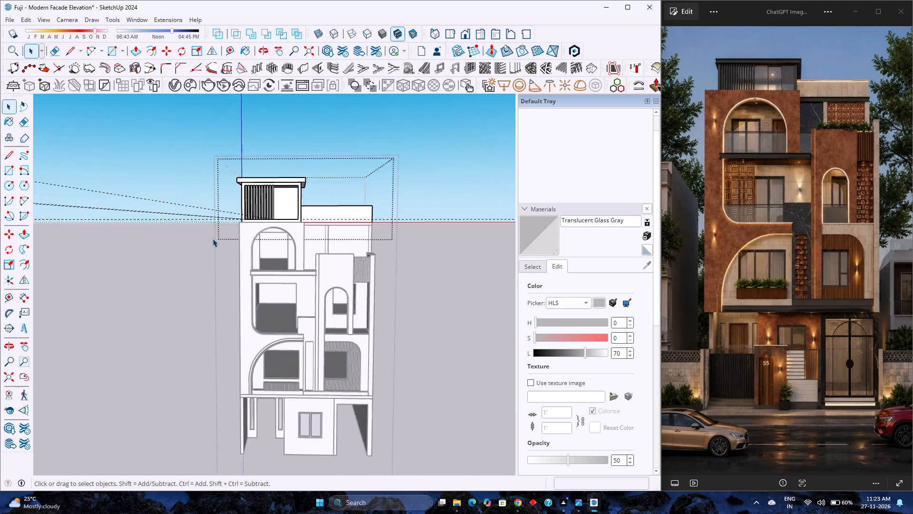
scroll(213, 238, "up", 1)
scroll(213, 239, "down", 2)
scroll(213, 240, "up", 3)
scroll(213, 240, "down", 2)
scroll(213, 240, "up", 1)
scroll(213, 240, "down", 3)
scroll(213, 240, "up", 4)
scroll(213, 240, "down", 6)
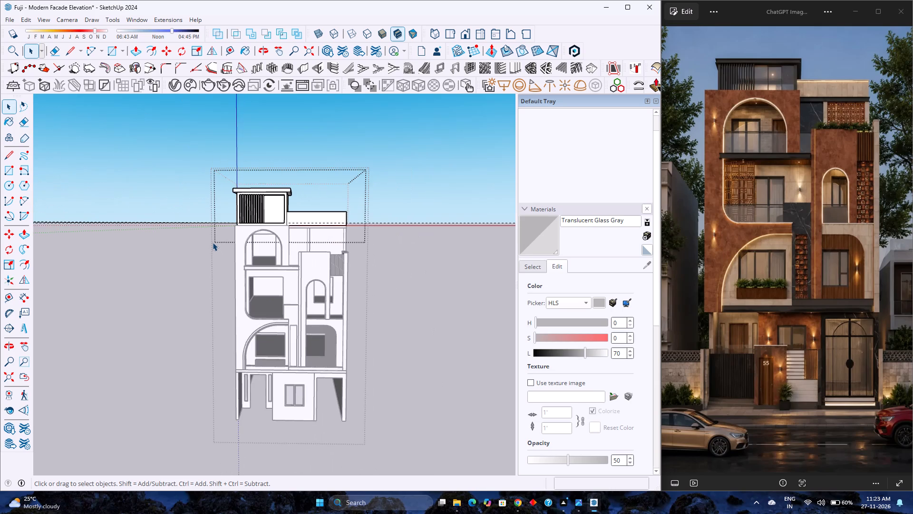
Examine the rooftop room, roof slab and terrace parapet from a raised front-corner view of the building.
middle_click_drag(285, 251, 148, 247)
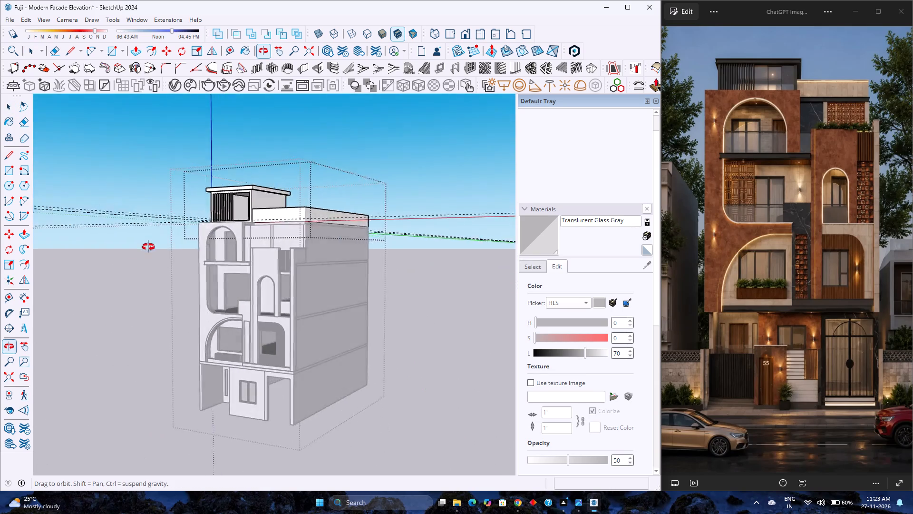
middle_click_drag(148, 247, 182, 311)
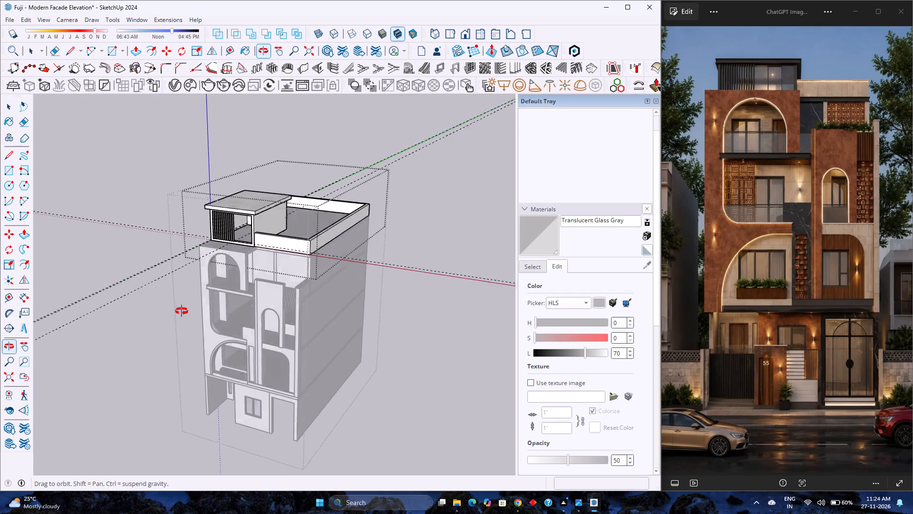
middle_click_drag(182, 311, 184, 295)
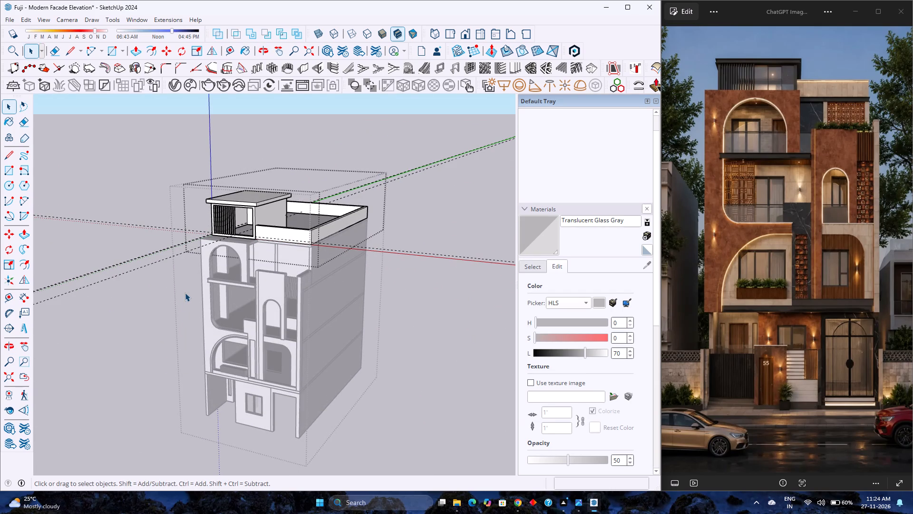
scroll(185, 293, "up", 1)
scroll(185, 293, "down", 3)
scroll(185, 293, "up", 3)
scroll(185, 293, "down", 1)
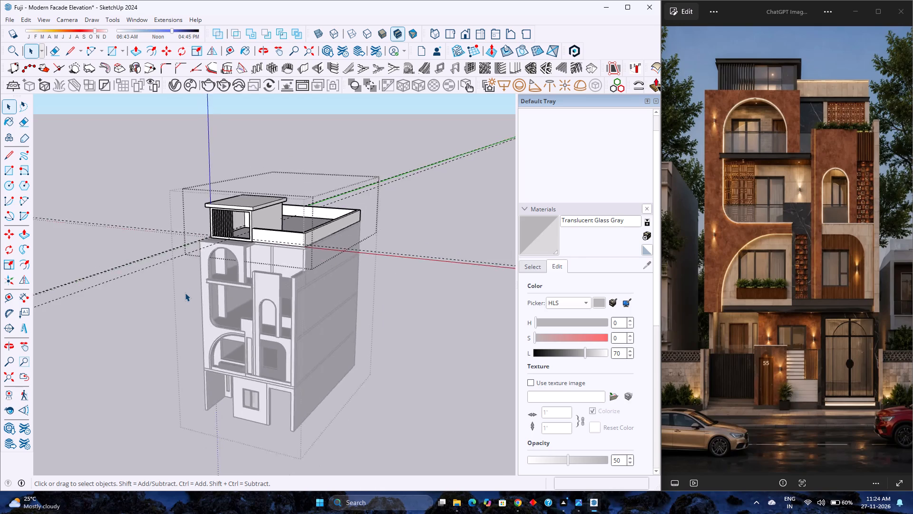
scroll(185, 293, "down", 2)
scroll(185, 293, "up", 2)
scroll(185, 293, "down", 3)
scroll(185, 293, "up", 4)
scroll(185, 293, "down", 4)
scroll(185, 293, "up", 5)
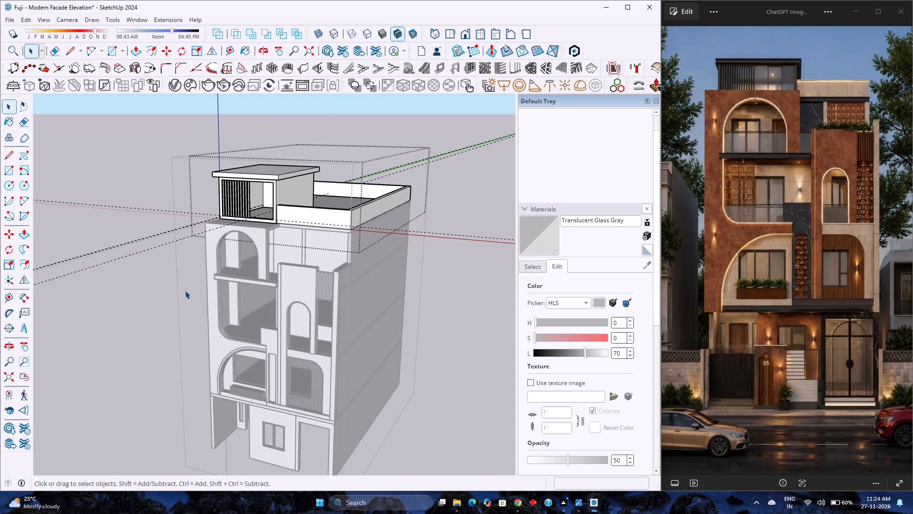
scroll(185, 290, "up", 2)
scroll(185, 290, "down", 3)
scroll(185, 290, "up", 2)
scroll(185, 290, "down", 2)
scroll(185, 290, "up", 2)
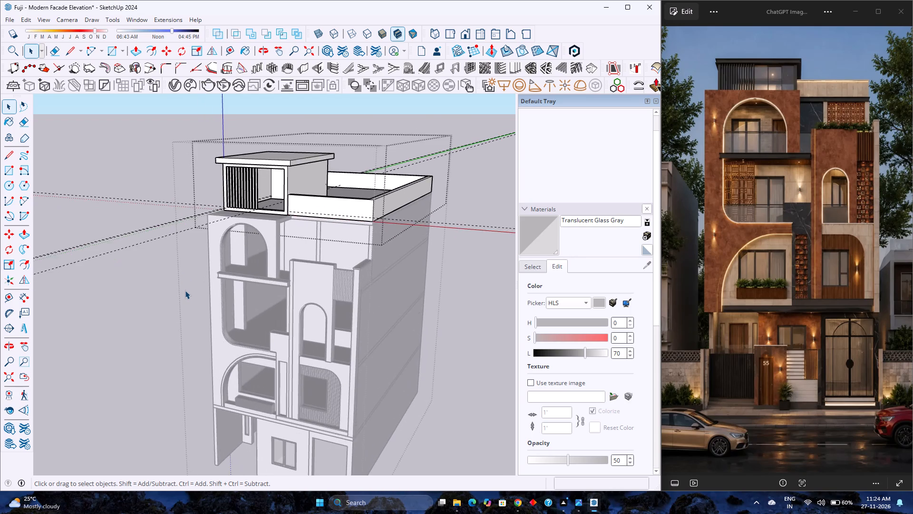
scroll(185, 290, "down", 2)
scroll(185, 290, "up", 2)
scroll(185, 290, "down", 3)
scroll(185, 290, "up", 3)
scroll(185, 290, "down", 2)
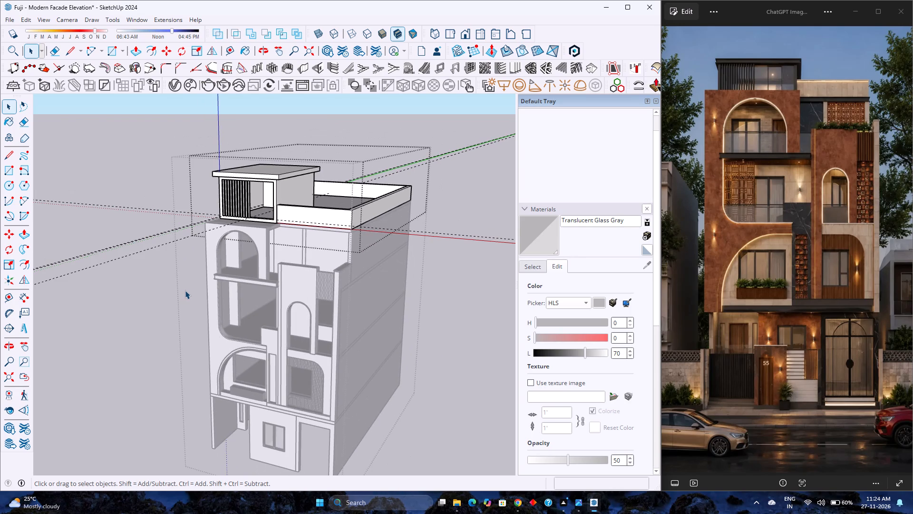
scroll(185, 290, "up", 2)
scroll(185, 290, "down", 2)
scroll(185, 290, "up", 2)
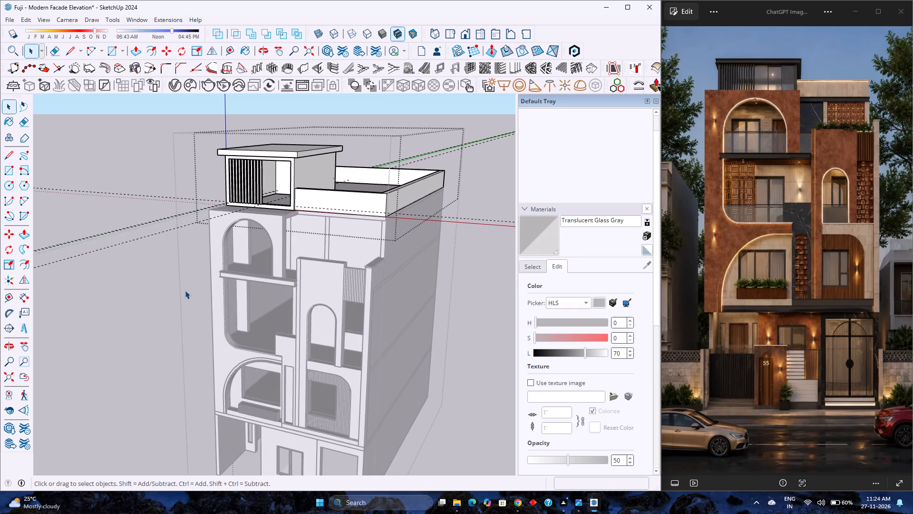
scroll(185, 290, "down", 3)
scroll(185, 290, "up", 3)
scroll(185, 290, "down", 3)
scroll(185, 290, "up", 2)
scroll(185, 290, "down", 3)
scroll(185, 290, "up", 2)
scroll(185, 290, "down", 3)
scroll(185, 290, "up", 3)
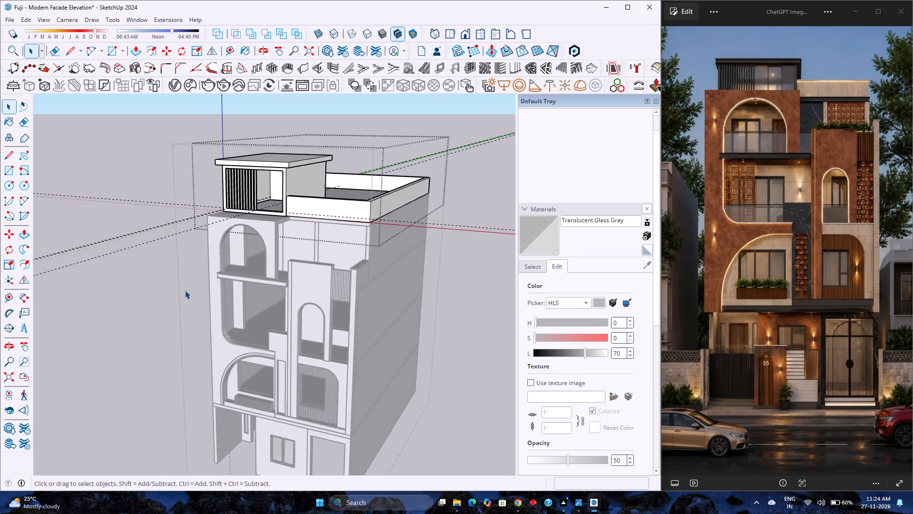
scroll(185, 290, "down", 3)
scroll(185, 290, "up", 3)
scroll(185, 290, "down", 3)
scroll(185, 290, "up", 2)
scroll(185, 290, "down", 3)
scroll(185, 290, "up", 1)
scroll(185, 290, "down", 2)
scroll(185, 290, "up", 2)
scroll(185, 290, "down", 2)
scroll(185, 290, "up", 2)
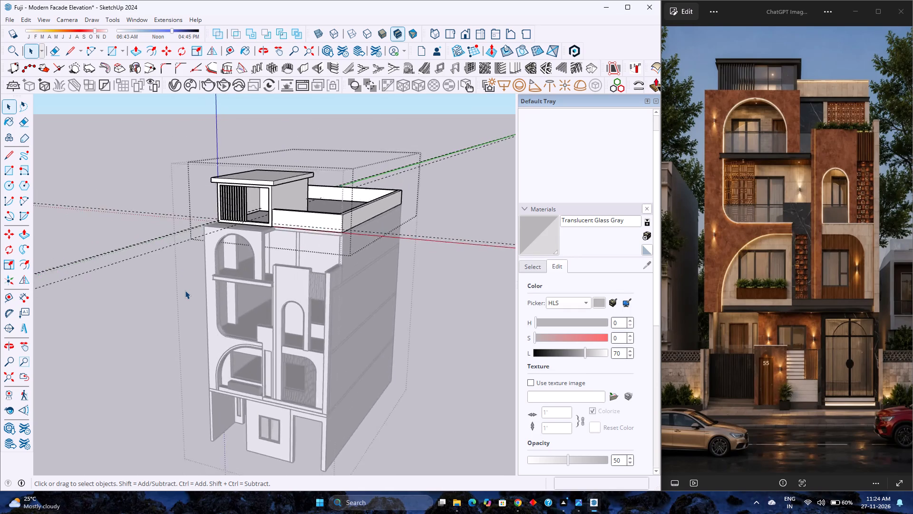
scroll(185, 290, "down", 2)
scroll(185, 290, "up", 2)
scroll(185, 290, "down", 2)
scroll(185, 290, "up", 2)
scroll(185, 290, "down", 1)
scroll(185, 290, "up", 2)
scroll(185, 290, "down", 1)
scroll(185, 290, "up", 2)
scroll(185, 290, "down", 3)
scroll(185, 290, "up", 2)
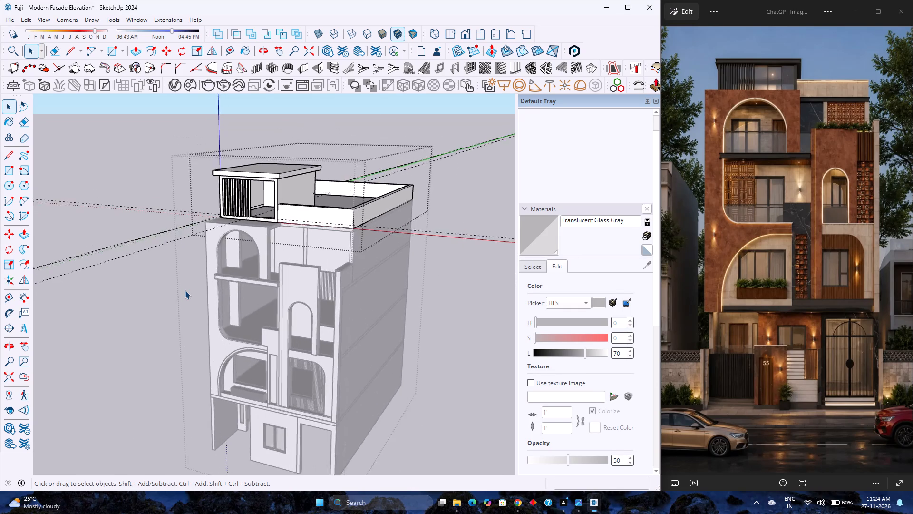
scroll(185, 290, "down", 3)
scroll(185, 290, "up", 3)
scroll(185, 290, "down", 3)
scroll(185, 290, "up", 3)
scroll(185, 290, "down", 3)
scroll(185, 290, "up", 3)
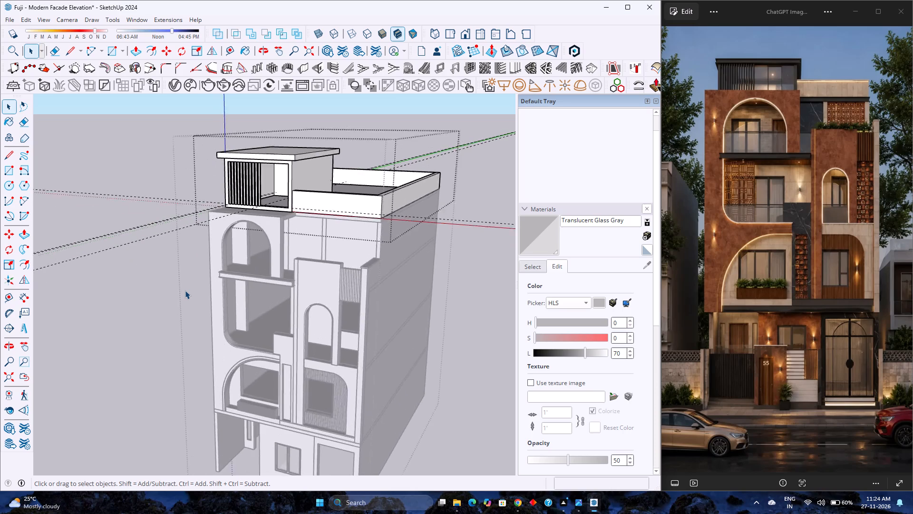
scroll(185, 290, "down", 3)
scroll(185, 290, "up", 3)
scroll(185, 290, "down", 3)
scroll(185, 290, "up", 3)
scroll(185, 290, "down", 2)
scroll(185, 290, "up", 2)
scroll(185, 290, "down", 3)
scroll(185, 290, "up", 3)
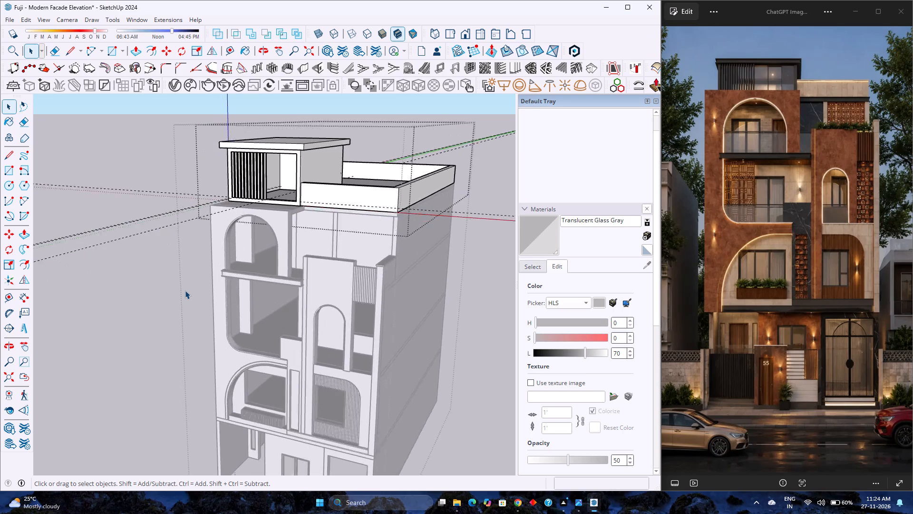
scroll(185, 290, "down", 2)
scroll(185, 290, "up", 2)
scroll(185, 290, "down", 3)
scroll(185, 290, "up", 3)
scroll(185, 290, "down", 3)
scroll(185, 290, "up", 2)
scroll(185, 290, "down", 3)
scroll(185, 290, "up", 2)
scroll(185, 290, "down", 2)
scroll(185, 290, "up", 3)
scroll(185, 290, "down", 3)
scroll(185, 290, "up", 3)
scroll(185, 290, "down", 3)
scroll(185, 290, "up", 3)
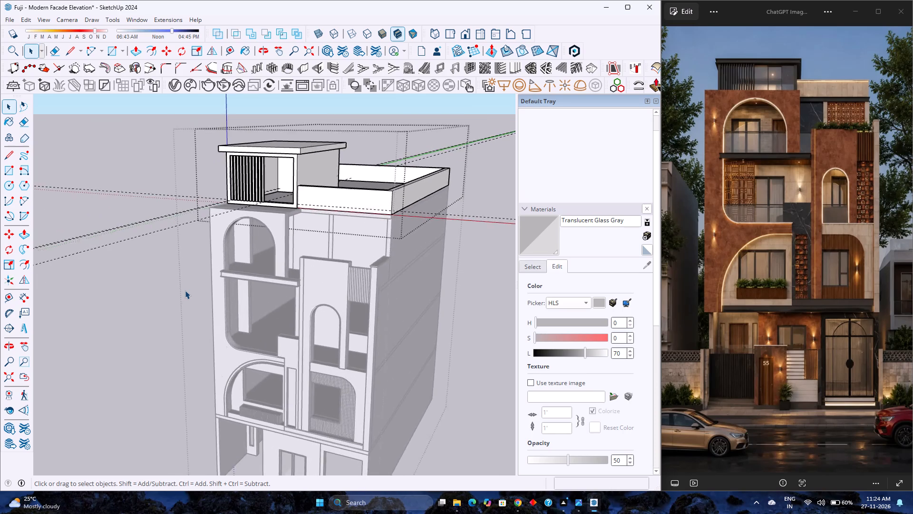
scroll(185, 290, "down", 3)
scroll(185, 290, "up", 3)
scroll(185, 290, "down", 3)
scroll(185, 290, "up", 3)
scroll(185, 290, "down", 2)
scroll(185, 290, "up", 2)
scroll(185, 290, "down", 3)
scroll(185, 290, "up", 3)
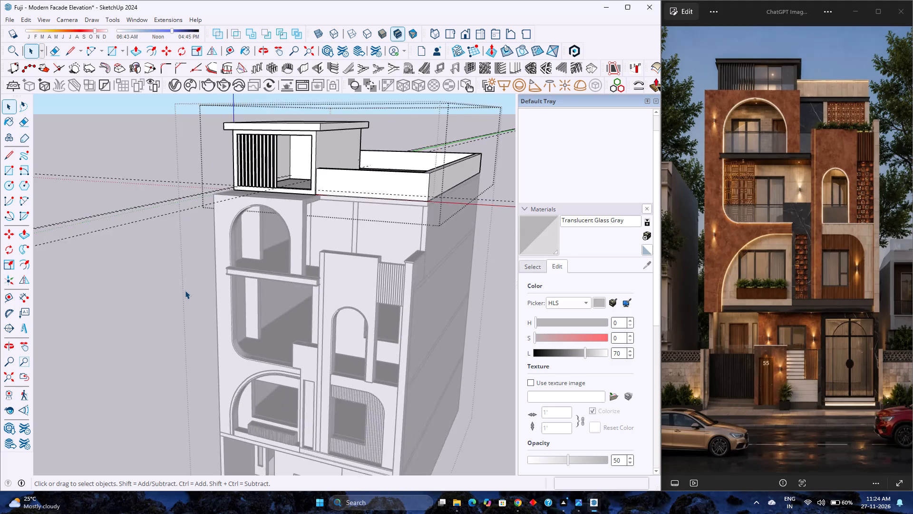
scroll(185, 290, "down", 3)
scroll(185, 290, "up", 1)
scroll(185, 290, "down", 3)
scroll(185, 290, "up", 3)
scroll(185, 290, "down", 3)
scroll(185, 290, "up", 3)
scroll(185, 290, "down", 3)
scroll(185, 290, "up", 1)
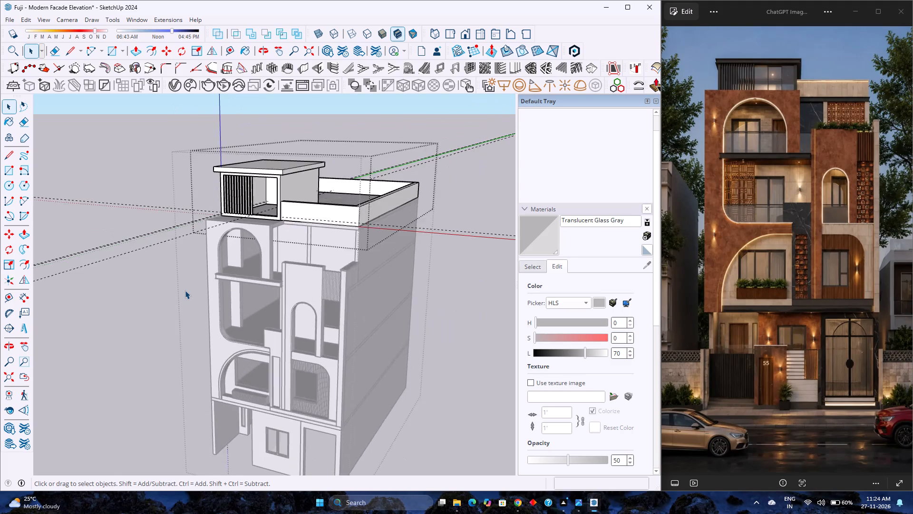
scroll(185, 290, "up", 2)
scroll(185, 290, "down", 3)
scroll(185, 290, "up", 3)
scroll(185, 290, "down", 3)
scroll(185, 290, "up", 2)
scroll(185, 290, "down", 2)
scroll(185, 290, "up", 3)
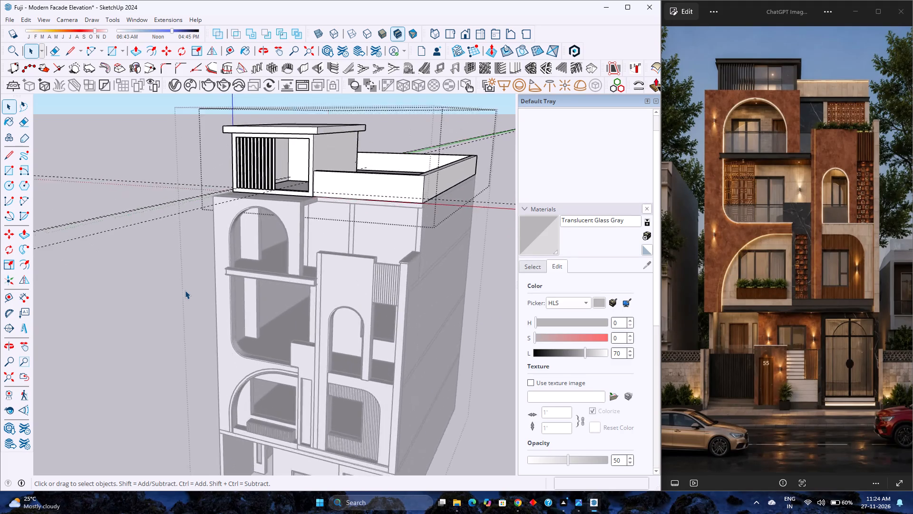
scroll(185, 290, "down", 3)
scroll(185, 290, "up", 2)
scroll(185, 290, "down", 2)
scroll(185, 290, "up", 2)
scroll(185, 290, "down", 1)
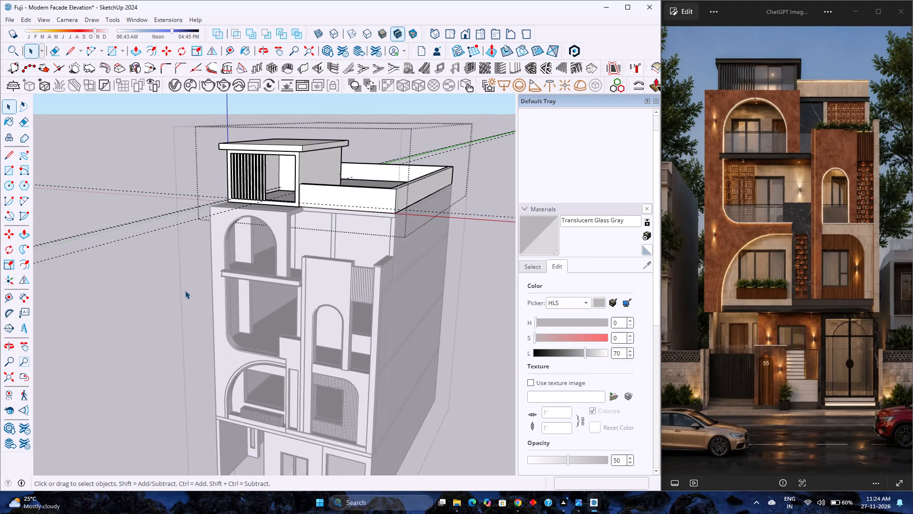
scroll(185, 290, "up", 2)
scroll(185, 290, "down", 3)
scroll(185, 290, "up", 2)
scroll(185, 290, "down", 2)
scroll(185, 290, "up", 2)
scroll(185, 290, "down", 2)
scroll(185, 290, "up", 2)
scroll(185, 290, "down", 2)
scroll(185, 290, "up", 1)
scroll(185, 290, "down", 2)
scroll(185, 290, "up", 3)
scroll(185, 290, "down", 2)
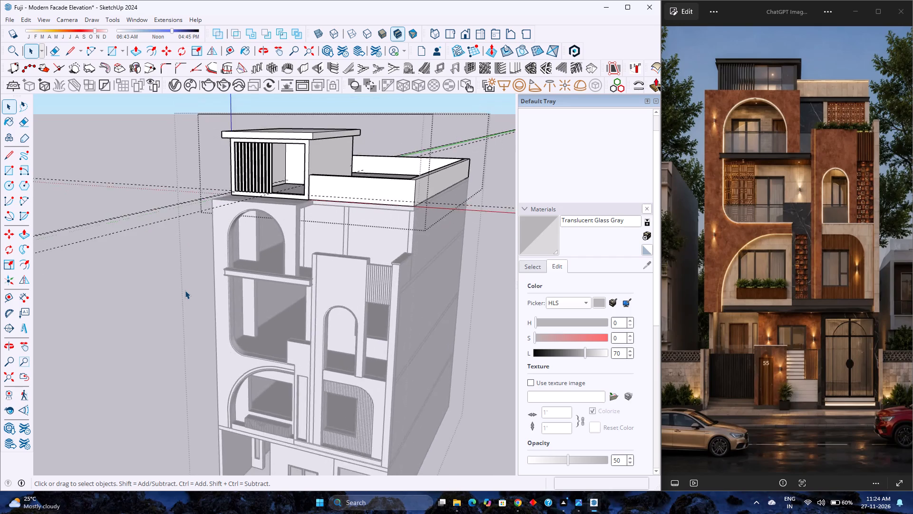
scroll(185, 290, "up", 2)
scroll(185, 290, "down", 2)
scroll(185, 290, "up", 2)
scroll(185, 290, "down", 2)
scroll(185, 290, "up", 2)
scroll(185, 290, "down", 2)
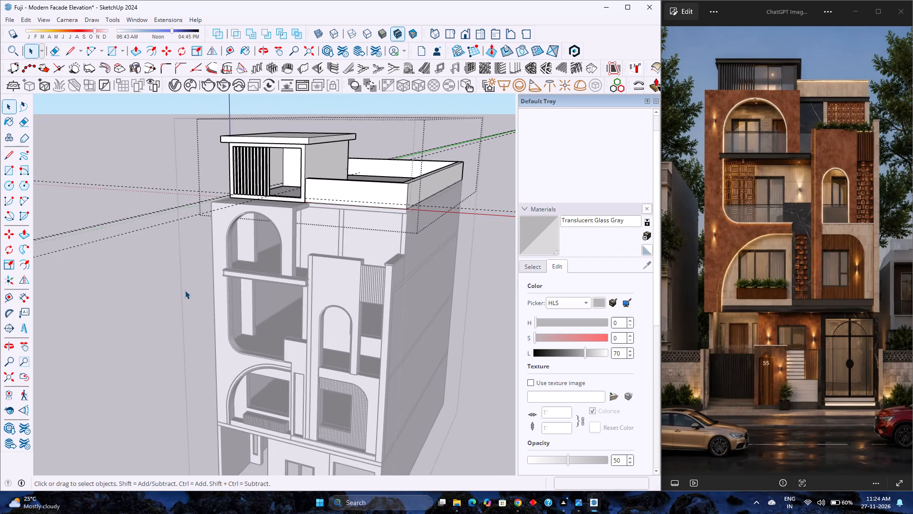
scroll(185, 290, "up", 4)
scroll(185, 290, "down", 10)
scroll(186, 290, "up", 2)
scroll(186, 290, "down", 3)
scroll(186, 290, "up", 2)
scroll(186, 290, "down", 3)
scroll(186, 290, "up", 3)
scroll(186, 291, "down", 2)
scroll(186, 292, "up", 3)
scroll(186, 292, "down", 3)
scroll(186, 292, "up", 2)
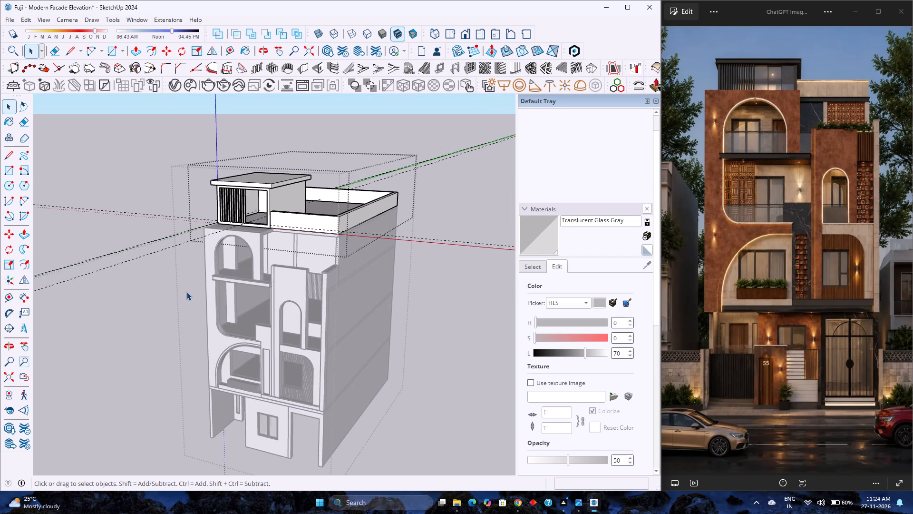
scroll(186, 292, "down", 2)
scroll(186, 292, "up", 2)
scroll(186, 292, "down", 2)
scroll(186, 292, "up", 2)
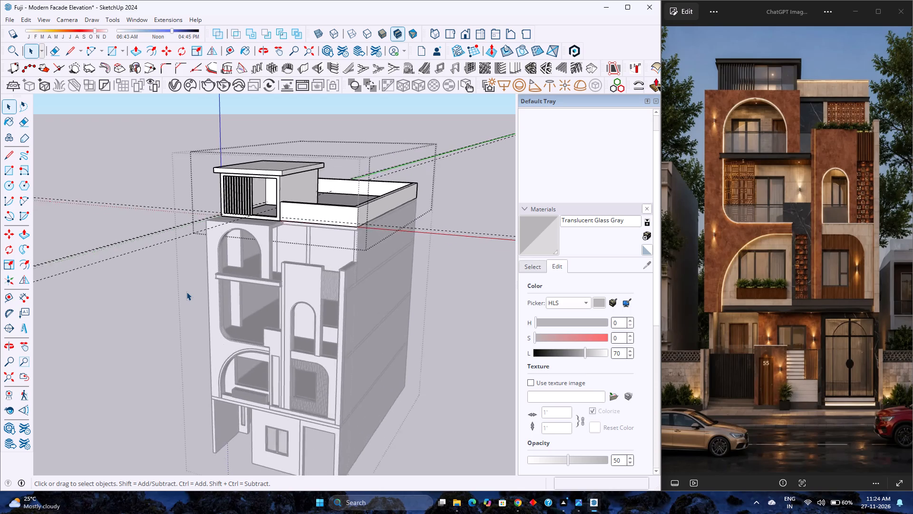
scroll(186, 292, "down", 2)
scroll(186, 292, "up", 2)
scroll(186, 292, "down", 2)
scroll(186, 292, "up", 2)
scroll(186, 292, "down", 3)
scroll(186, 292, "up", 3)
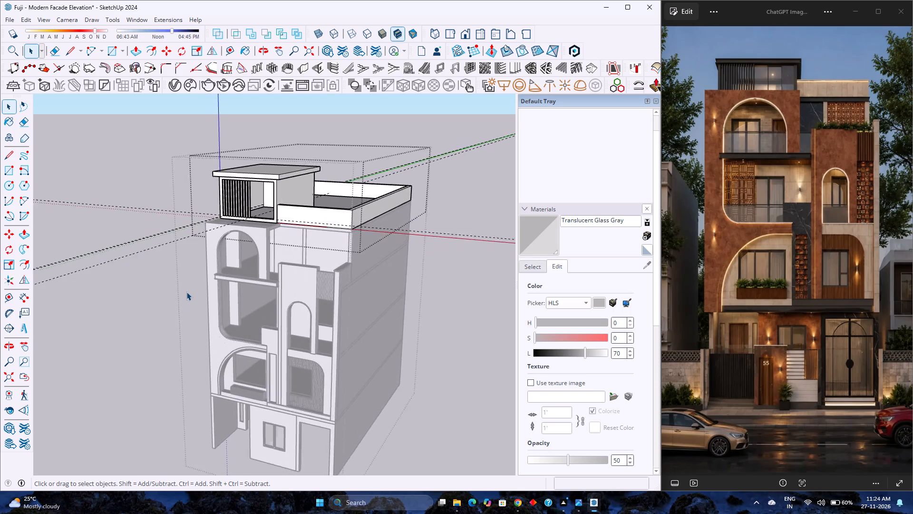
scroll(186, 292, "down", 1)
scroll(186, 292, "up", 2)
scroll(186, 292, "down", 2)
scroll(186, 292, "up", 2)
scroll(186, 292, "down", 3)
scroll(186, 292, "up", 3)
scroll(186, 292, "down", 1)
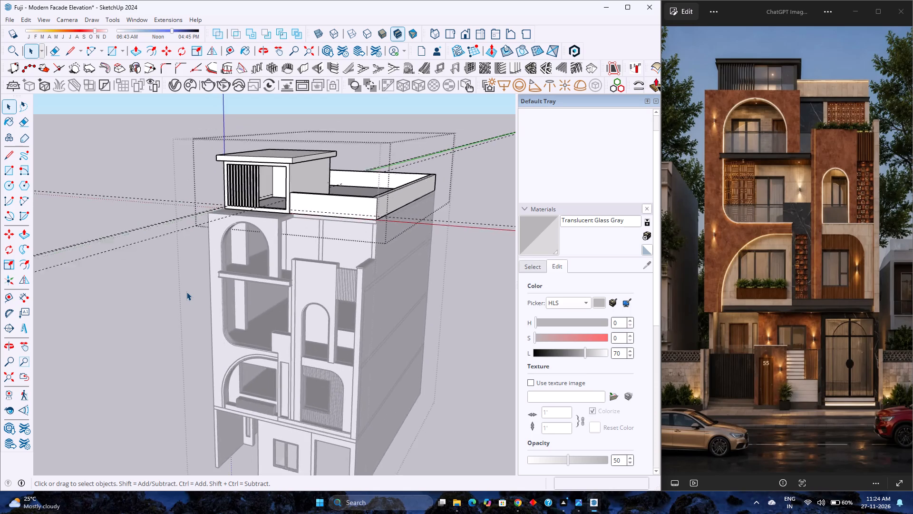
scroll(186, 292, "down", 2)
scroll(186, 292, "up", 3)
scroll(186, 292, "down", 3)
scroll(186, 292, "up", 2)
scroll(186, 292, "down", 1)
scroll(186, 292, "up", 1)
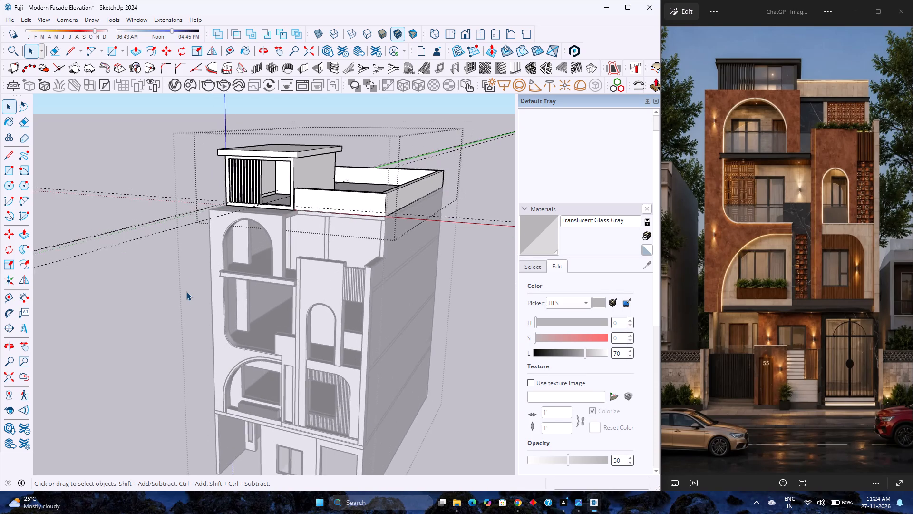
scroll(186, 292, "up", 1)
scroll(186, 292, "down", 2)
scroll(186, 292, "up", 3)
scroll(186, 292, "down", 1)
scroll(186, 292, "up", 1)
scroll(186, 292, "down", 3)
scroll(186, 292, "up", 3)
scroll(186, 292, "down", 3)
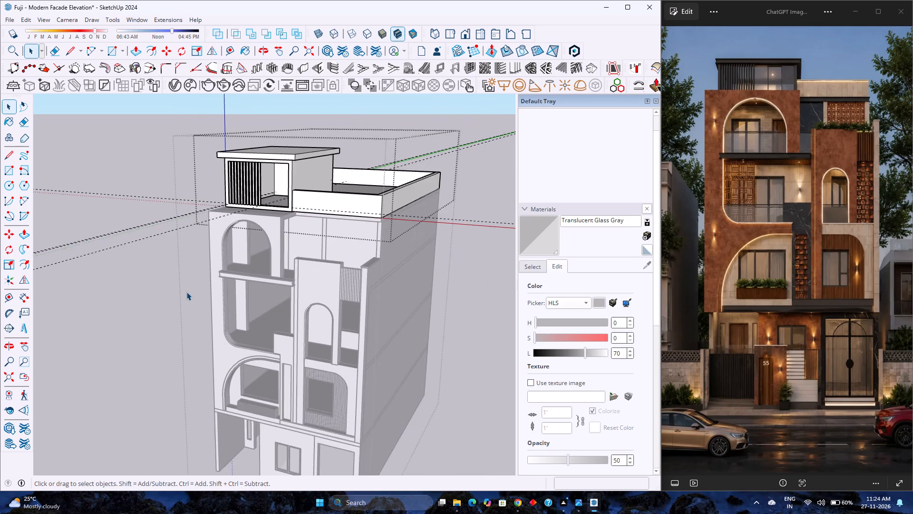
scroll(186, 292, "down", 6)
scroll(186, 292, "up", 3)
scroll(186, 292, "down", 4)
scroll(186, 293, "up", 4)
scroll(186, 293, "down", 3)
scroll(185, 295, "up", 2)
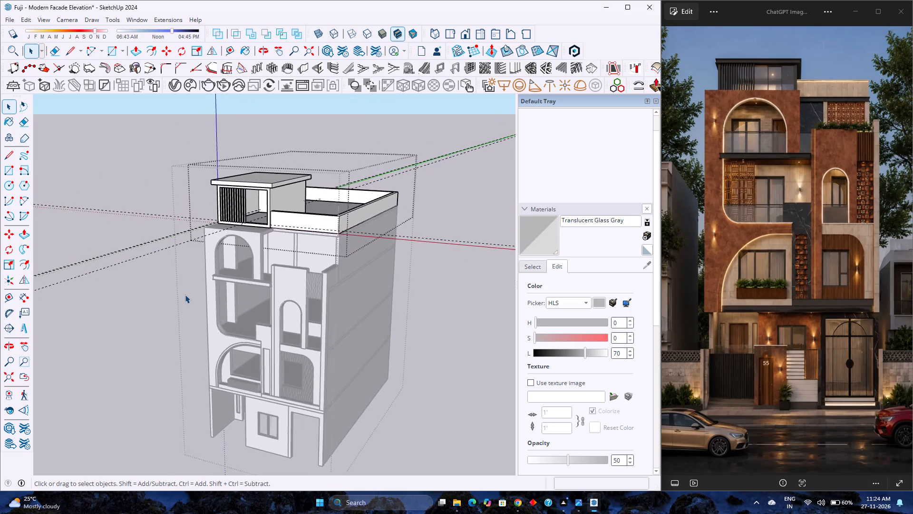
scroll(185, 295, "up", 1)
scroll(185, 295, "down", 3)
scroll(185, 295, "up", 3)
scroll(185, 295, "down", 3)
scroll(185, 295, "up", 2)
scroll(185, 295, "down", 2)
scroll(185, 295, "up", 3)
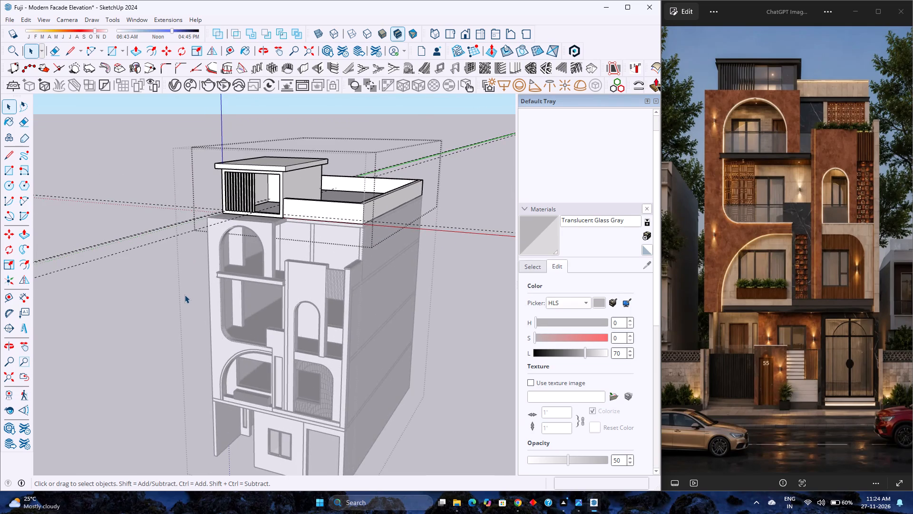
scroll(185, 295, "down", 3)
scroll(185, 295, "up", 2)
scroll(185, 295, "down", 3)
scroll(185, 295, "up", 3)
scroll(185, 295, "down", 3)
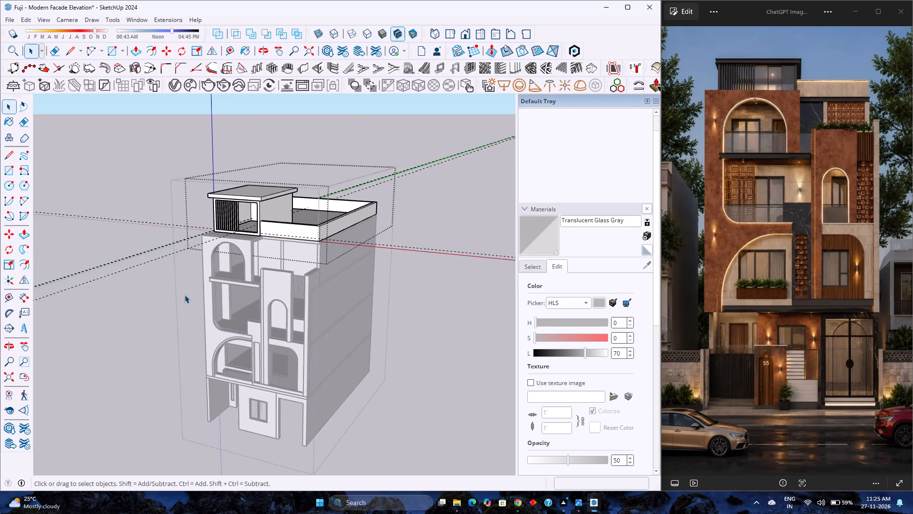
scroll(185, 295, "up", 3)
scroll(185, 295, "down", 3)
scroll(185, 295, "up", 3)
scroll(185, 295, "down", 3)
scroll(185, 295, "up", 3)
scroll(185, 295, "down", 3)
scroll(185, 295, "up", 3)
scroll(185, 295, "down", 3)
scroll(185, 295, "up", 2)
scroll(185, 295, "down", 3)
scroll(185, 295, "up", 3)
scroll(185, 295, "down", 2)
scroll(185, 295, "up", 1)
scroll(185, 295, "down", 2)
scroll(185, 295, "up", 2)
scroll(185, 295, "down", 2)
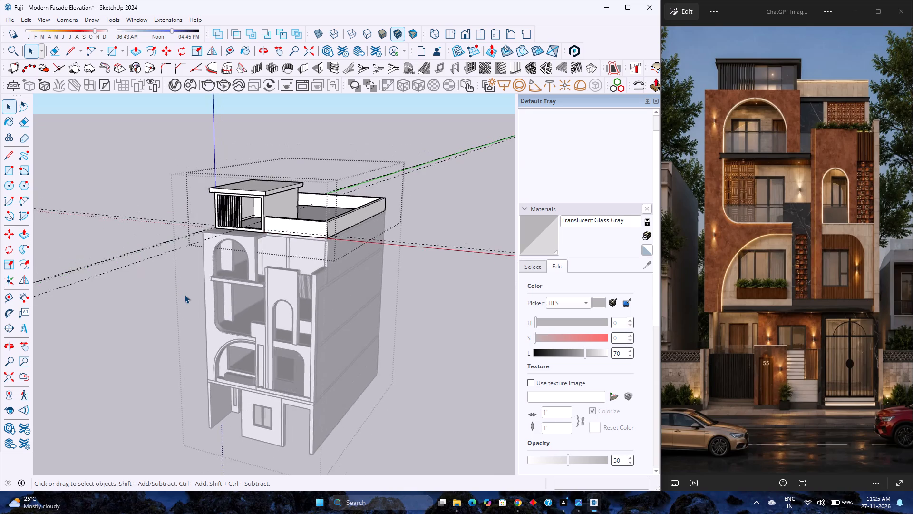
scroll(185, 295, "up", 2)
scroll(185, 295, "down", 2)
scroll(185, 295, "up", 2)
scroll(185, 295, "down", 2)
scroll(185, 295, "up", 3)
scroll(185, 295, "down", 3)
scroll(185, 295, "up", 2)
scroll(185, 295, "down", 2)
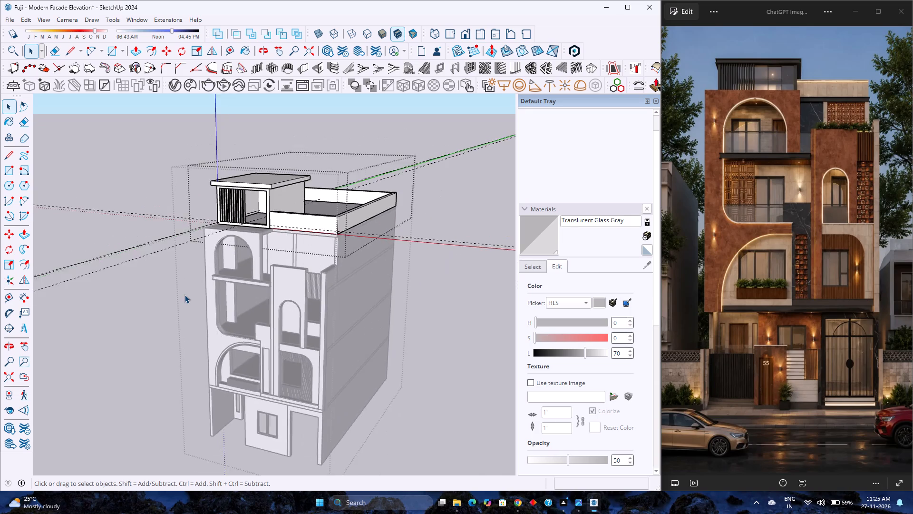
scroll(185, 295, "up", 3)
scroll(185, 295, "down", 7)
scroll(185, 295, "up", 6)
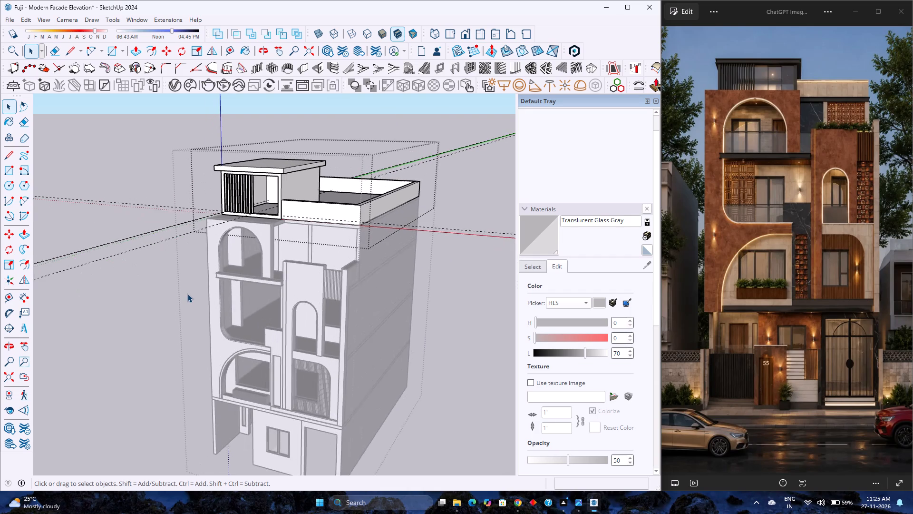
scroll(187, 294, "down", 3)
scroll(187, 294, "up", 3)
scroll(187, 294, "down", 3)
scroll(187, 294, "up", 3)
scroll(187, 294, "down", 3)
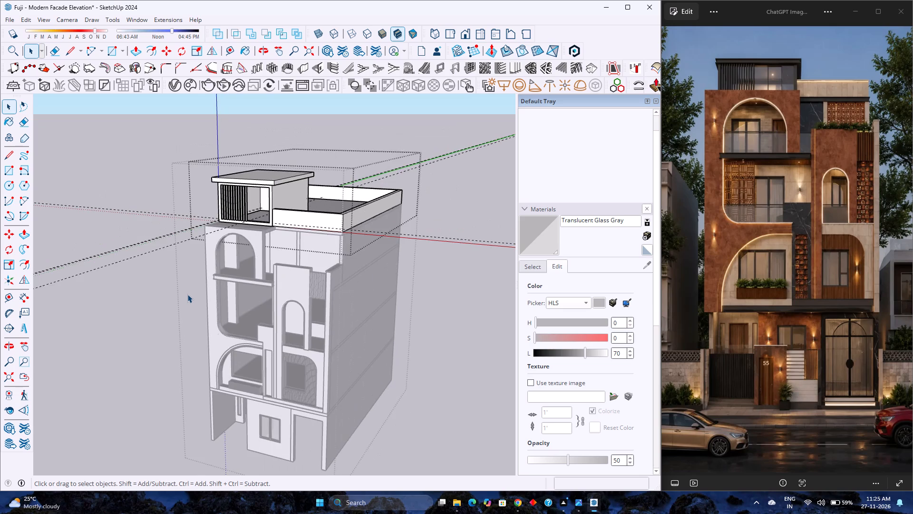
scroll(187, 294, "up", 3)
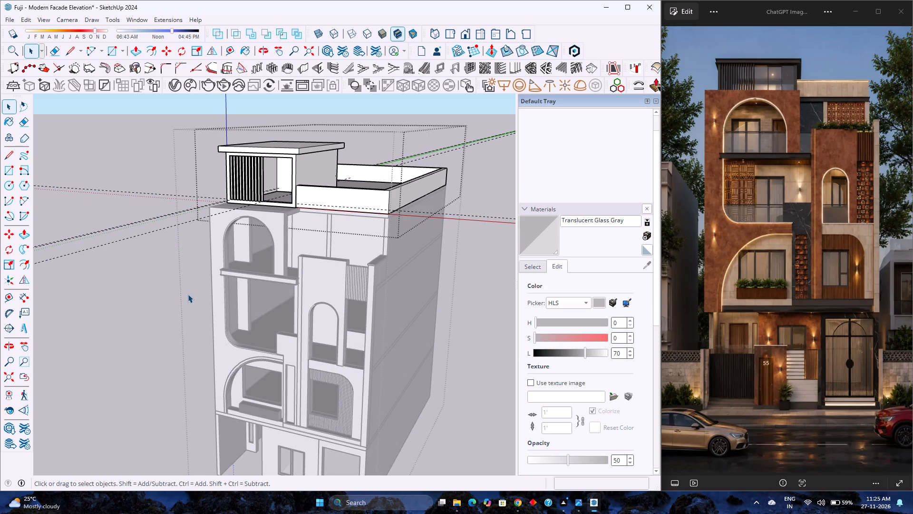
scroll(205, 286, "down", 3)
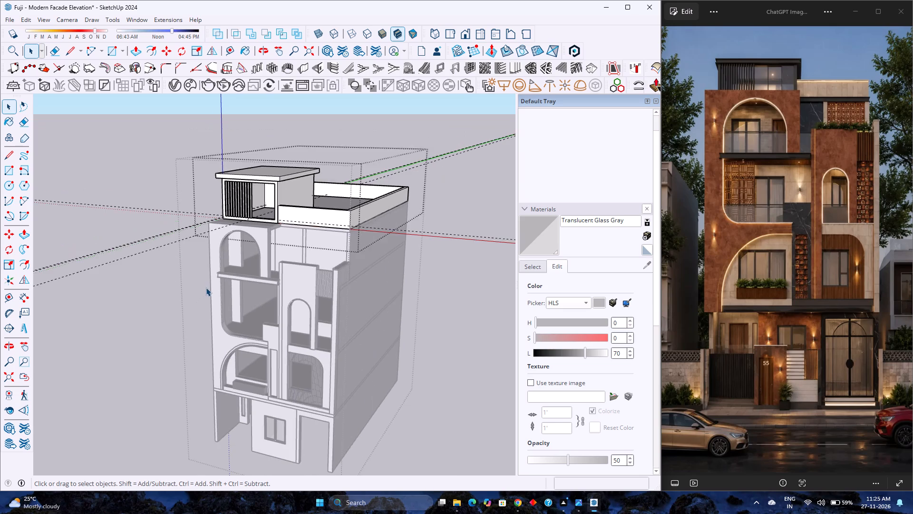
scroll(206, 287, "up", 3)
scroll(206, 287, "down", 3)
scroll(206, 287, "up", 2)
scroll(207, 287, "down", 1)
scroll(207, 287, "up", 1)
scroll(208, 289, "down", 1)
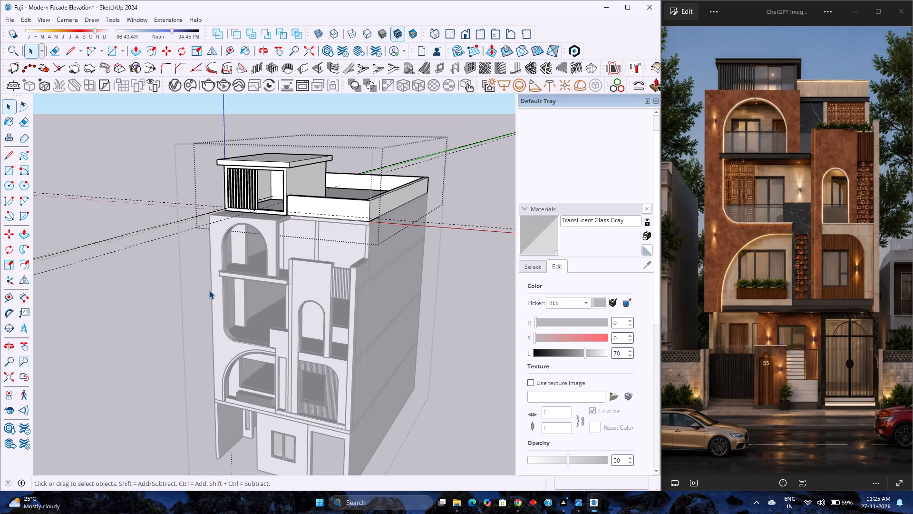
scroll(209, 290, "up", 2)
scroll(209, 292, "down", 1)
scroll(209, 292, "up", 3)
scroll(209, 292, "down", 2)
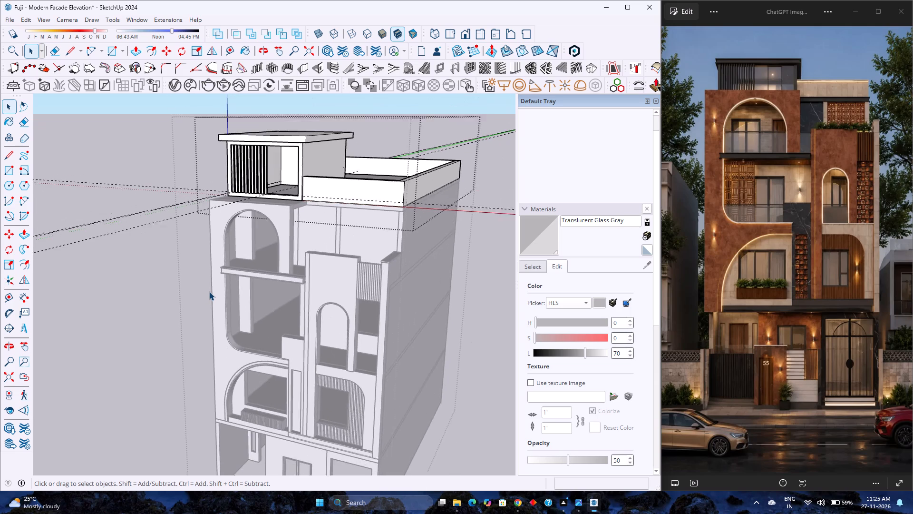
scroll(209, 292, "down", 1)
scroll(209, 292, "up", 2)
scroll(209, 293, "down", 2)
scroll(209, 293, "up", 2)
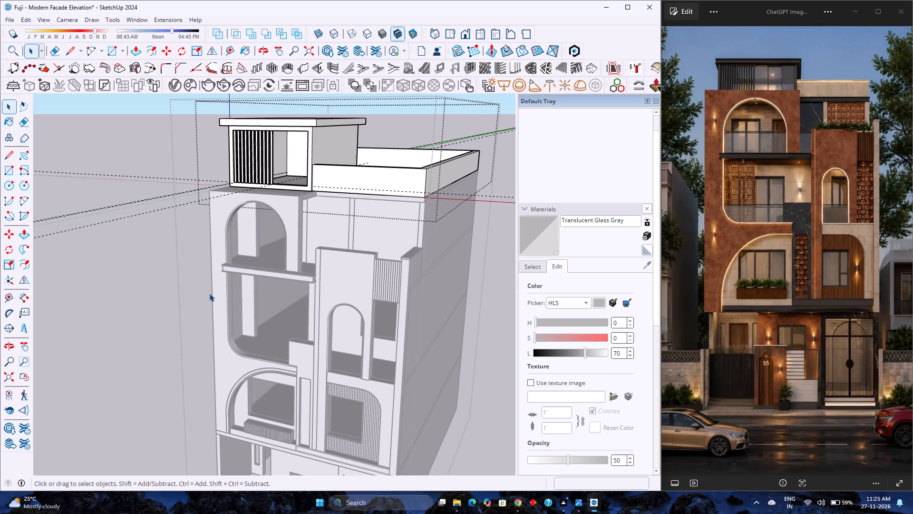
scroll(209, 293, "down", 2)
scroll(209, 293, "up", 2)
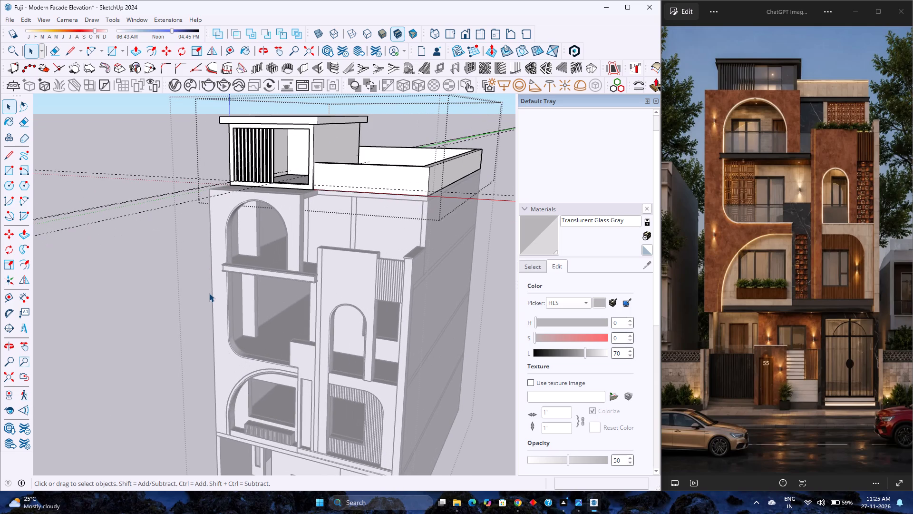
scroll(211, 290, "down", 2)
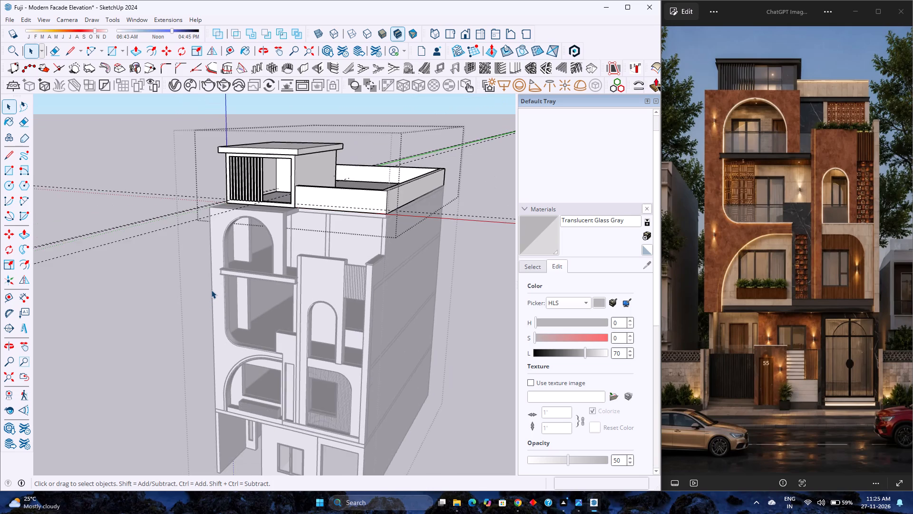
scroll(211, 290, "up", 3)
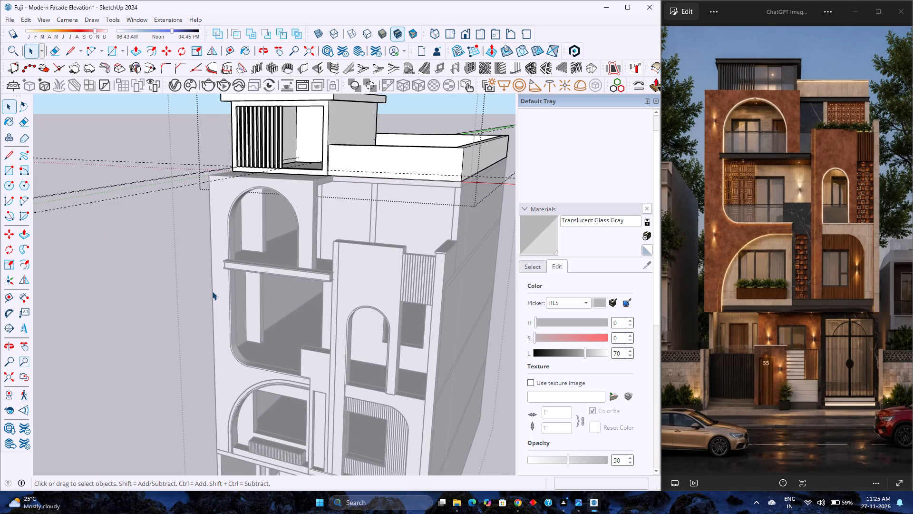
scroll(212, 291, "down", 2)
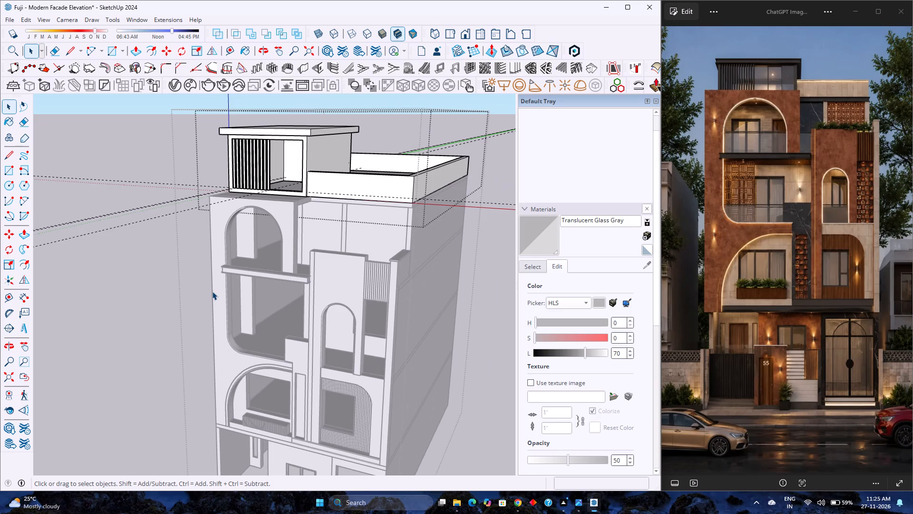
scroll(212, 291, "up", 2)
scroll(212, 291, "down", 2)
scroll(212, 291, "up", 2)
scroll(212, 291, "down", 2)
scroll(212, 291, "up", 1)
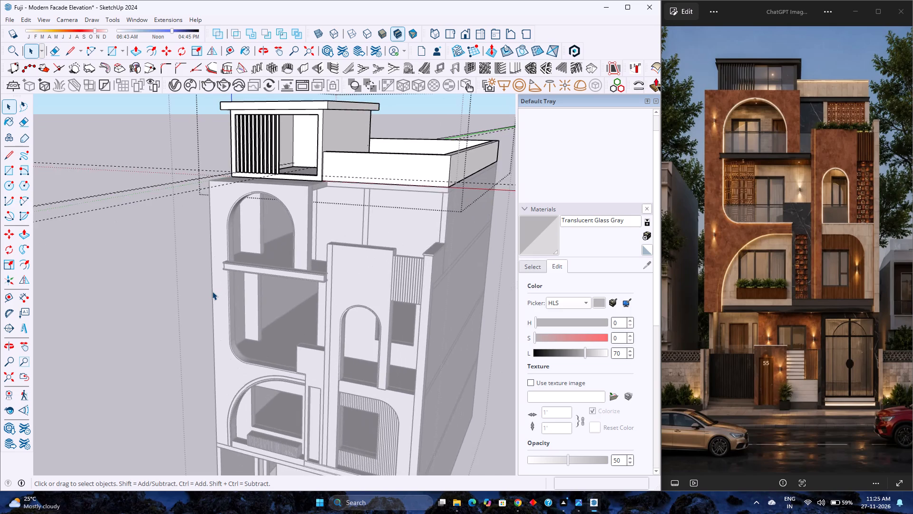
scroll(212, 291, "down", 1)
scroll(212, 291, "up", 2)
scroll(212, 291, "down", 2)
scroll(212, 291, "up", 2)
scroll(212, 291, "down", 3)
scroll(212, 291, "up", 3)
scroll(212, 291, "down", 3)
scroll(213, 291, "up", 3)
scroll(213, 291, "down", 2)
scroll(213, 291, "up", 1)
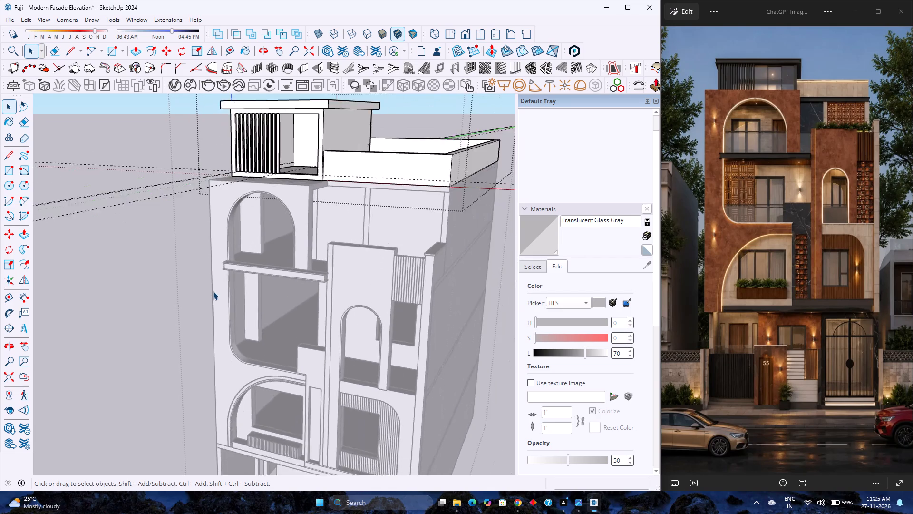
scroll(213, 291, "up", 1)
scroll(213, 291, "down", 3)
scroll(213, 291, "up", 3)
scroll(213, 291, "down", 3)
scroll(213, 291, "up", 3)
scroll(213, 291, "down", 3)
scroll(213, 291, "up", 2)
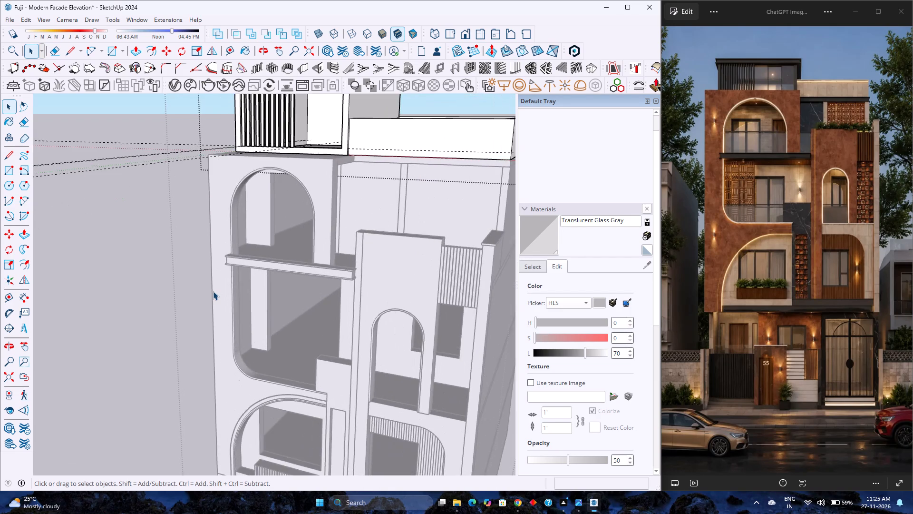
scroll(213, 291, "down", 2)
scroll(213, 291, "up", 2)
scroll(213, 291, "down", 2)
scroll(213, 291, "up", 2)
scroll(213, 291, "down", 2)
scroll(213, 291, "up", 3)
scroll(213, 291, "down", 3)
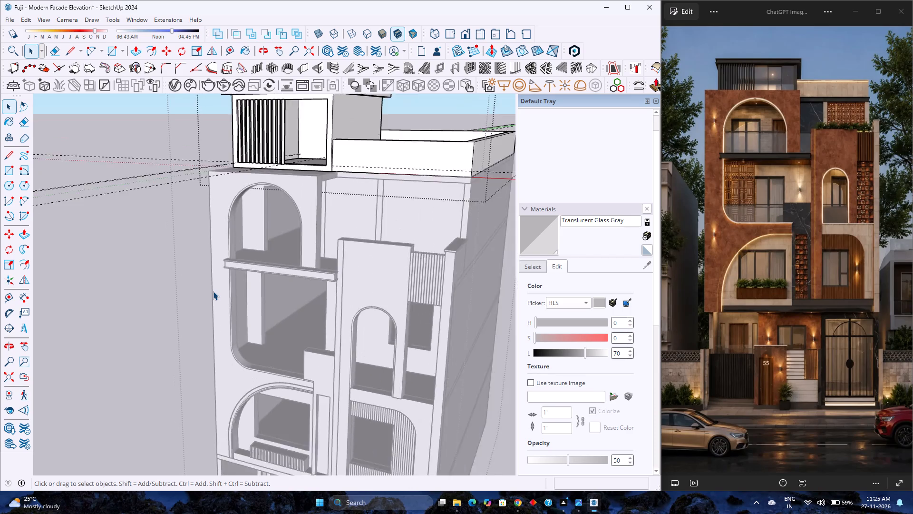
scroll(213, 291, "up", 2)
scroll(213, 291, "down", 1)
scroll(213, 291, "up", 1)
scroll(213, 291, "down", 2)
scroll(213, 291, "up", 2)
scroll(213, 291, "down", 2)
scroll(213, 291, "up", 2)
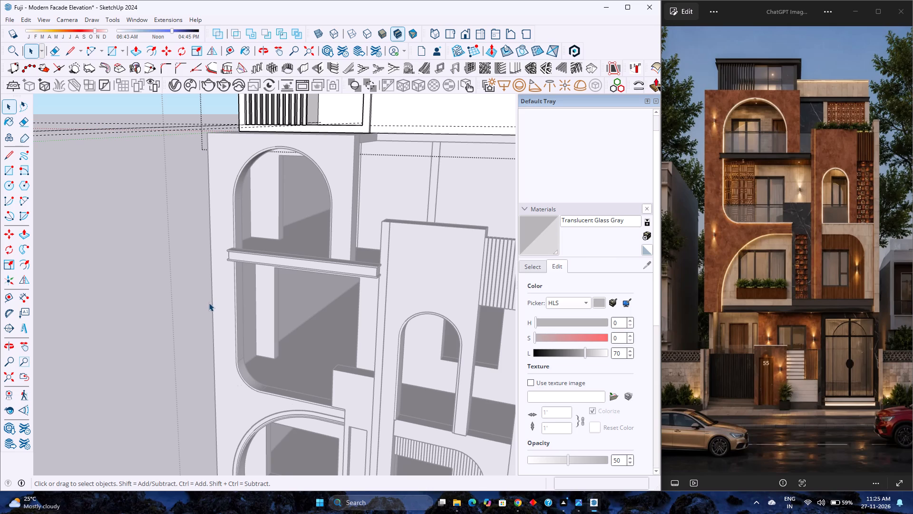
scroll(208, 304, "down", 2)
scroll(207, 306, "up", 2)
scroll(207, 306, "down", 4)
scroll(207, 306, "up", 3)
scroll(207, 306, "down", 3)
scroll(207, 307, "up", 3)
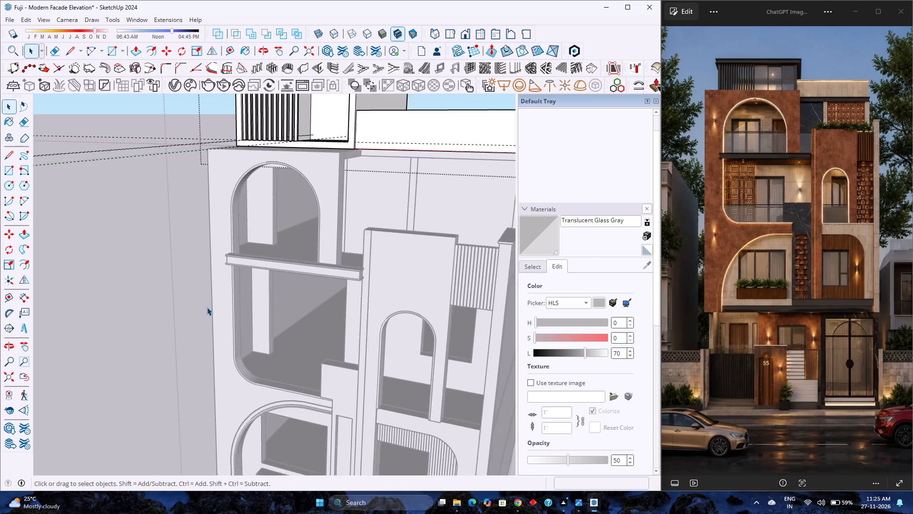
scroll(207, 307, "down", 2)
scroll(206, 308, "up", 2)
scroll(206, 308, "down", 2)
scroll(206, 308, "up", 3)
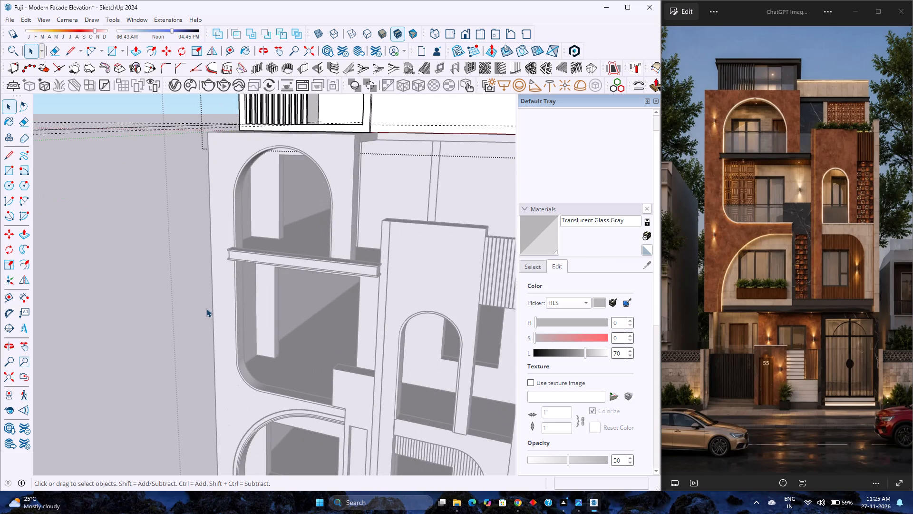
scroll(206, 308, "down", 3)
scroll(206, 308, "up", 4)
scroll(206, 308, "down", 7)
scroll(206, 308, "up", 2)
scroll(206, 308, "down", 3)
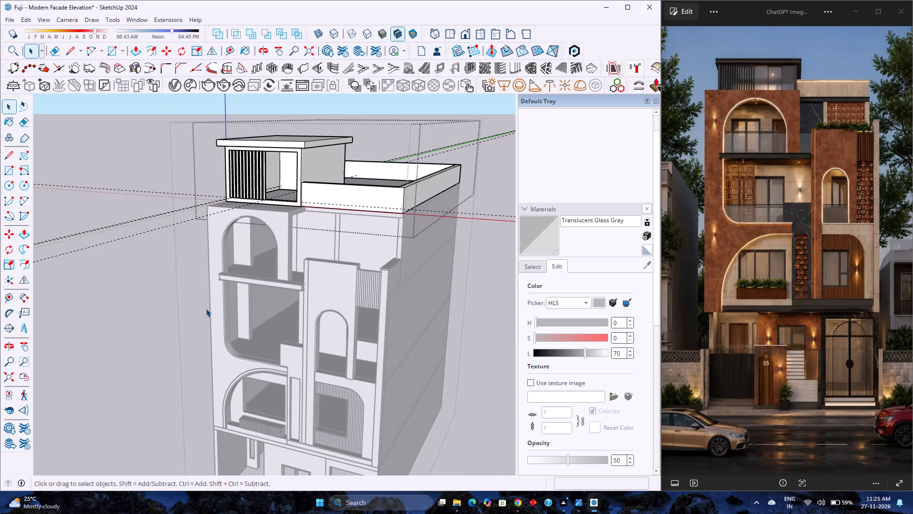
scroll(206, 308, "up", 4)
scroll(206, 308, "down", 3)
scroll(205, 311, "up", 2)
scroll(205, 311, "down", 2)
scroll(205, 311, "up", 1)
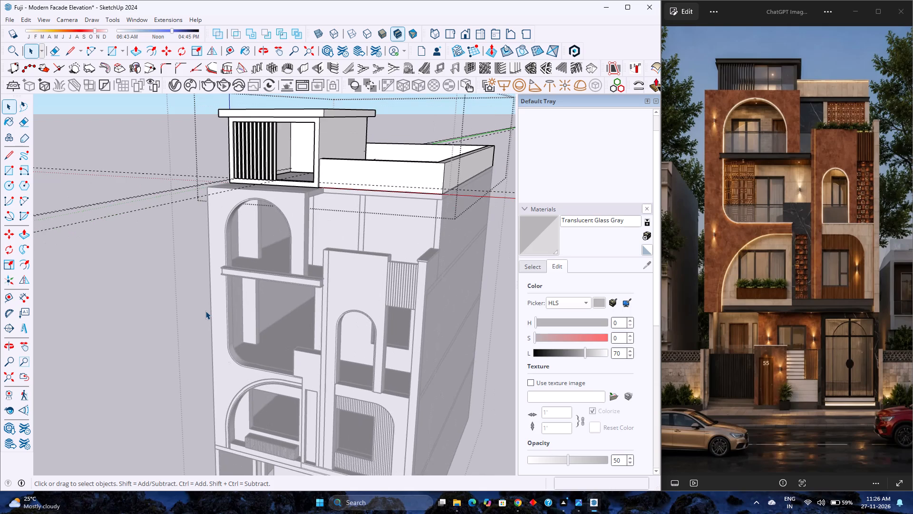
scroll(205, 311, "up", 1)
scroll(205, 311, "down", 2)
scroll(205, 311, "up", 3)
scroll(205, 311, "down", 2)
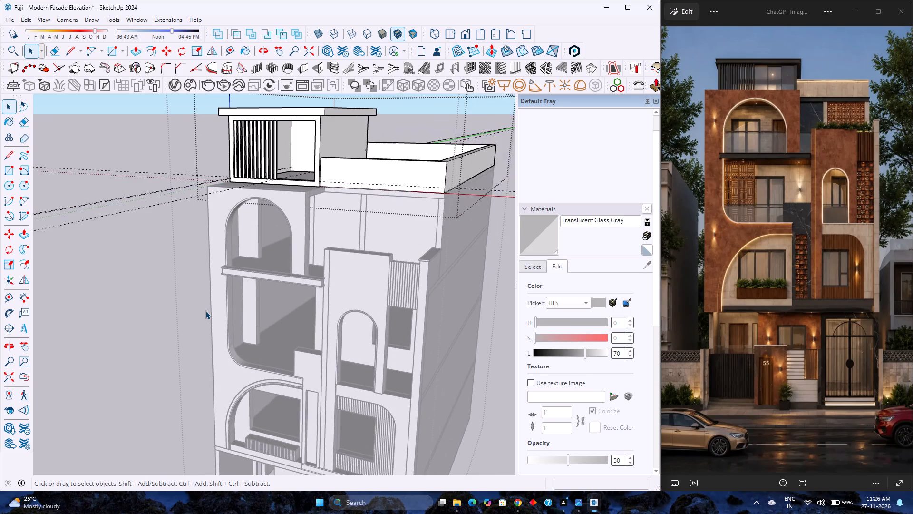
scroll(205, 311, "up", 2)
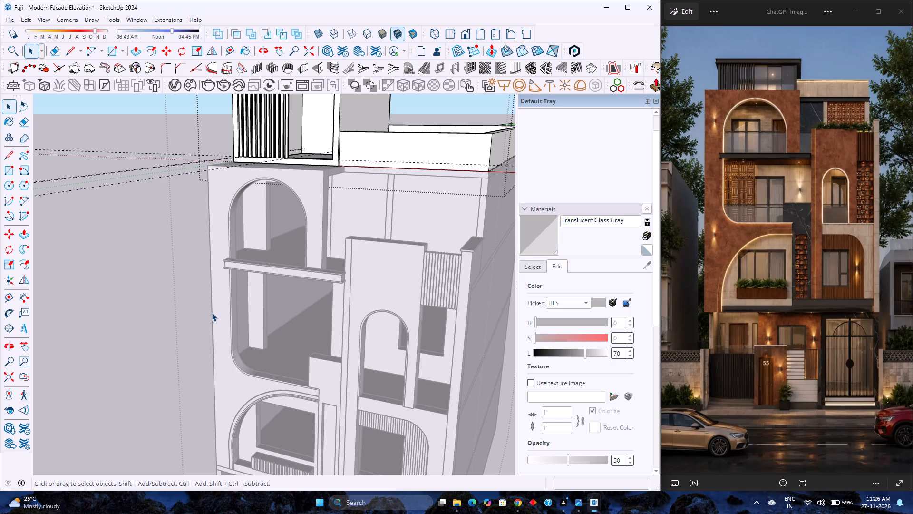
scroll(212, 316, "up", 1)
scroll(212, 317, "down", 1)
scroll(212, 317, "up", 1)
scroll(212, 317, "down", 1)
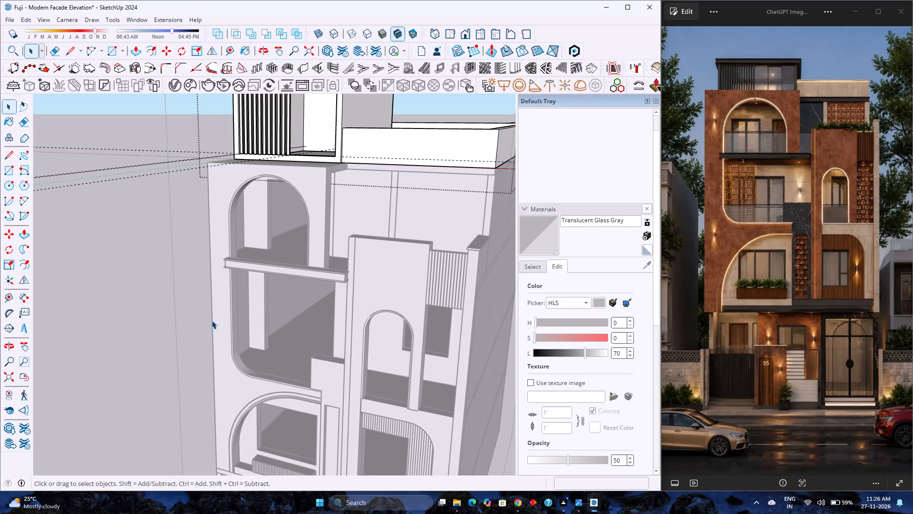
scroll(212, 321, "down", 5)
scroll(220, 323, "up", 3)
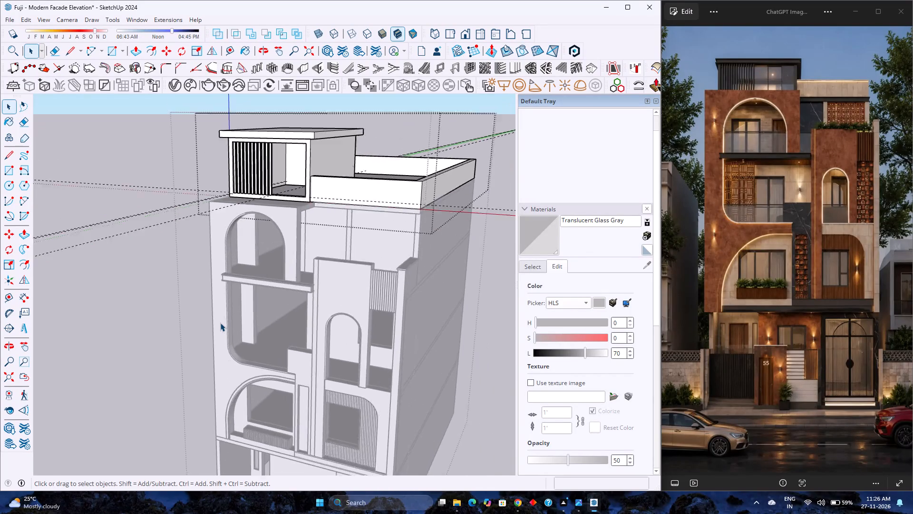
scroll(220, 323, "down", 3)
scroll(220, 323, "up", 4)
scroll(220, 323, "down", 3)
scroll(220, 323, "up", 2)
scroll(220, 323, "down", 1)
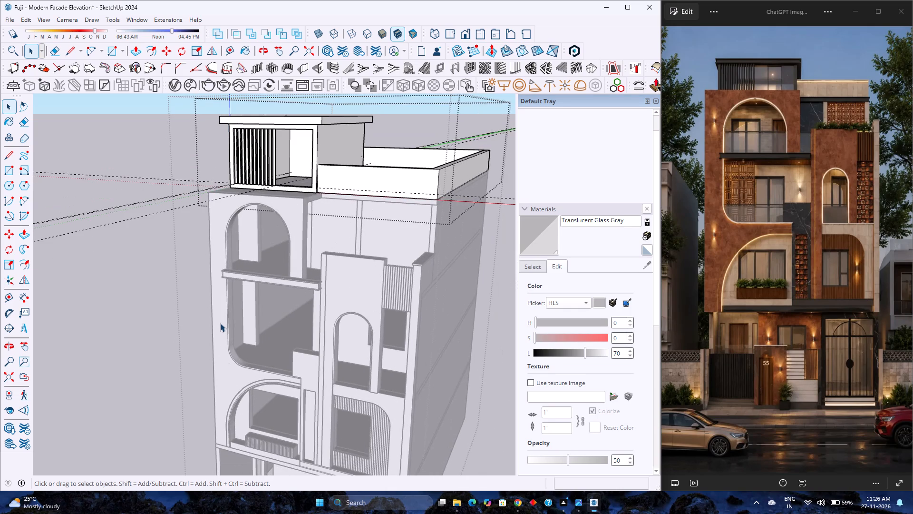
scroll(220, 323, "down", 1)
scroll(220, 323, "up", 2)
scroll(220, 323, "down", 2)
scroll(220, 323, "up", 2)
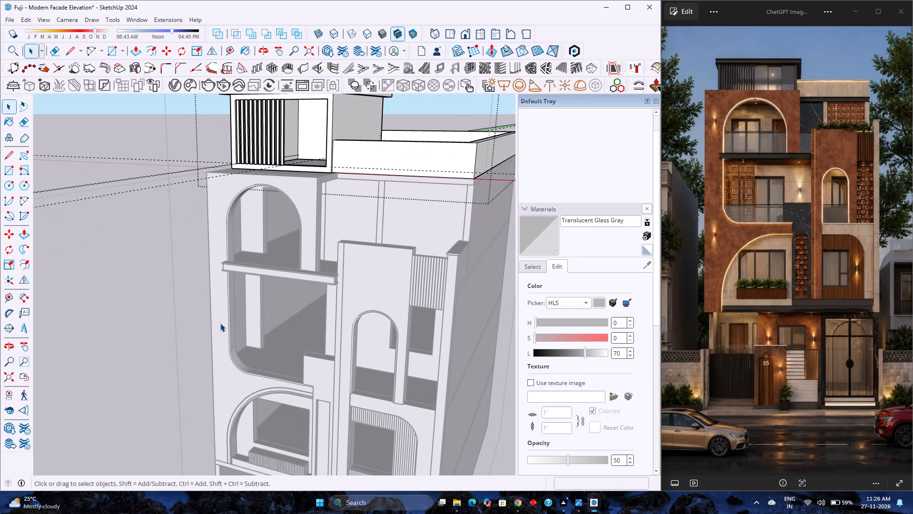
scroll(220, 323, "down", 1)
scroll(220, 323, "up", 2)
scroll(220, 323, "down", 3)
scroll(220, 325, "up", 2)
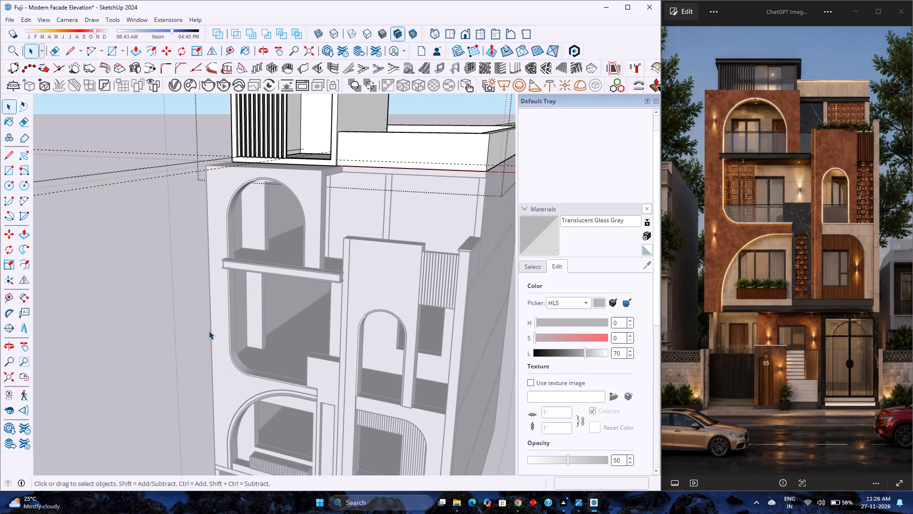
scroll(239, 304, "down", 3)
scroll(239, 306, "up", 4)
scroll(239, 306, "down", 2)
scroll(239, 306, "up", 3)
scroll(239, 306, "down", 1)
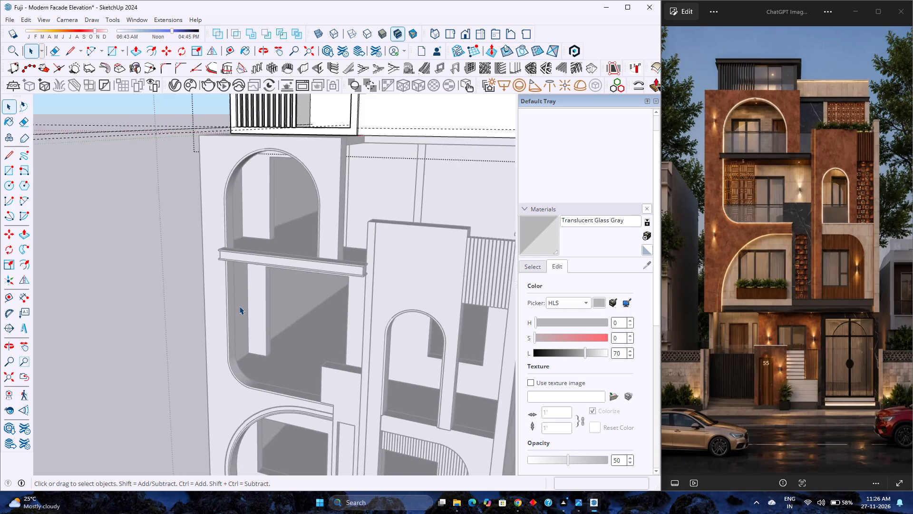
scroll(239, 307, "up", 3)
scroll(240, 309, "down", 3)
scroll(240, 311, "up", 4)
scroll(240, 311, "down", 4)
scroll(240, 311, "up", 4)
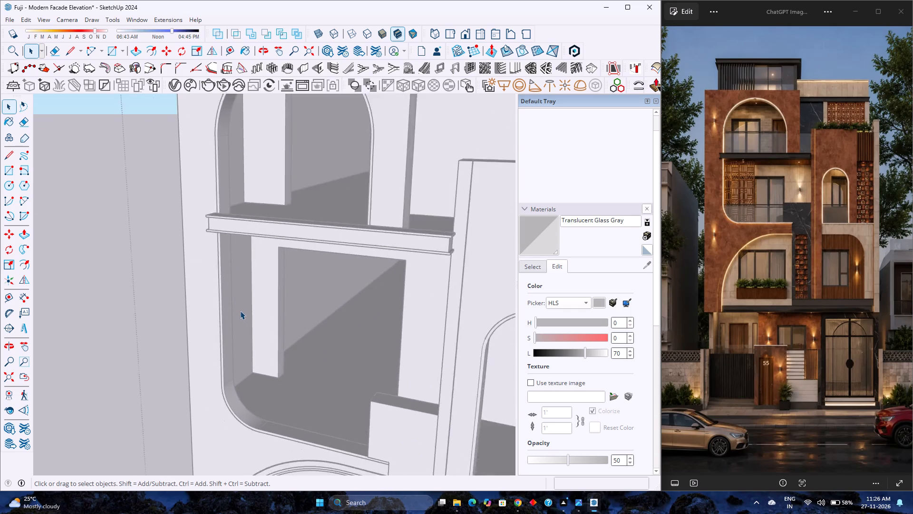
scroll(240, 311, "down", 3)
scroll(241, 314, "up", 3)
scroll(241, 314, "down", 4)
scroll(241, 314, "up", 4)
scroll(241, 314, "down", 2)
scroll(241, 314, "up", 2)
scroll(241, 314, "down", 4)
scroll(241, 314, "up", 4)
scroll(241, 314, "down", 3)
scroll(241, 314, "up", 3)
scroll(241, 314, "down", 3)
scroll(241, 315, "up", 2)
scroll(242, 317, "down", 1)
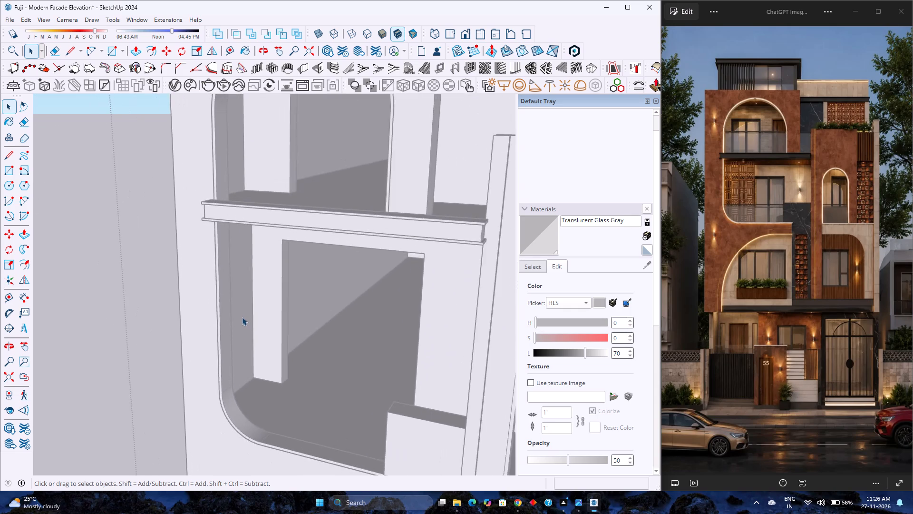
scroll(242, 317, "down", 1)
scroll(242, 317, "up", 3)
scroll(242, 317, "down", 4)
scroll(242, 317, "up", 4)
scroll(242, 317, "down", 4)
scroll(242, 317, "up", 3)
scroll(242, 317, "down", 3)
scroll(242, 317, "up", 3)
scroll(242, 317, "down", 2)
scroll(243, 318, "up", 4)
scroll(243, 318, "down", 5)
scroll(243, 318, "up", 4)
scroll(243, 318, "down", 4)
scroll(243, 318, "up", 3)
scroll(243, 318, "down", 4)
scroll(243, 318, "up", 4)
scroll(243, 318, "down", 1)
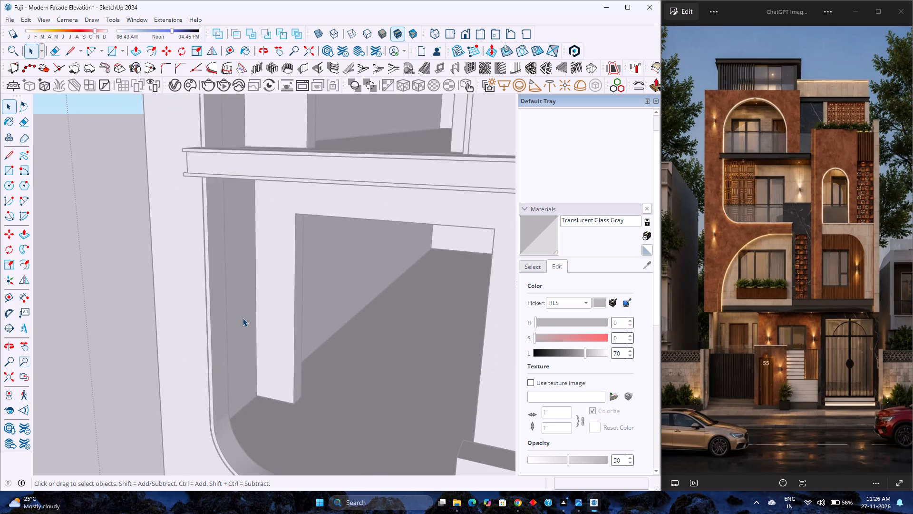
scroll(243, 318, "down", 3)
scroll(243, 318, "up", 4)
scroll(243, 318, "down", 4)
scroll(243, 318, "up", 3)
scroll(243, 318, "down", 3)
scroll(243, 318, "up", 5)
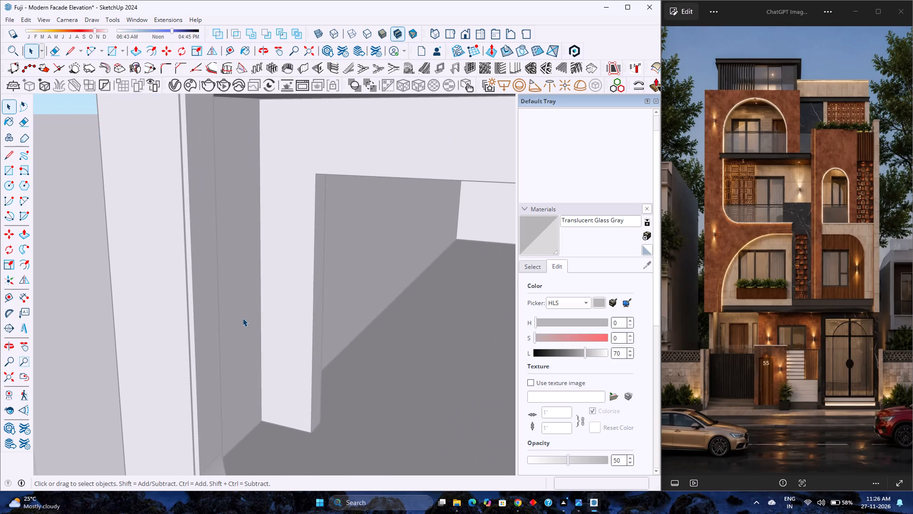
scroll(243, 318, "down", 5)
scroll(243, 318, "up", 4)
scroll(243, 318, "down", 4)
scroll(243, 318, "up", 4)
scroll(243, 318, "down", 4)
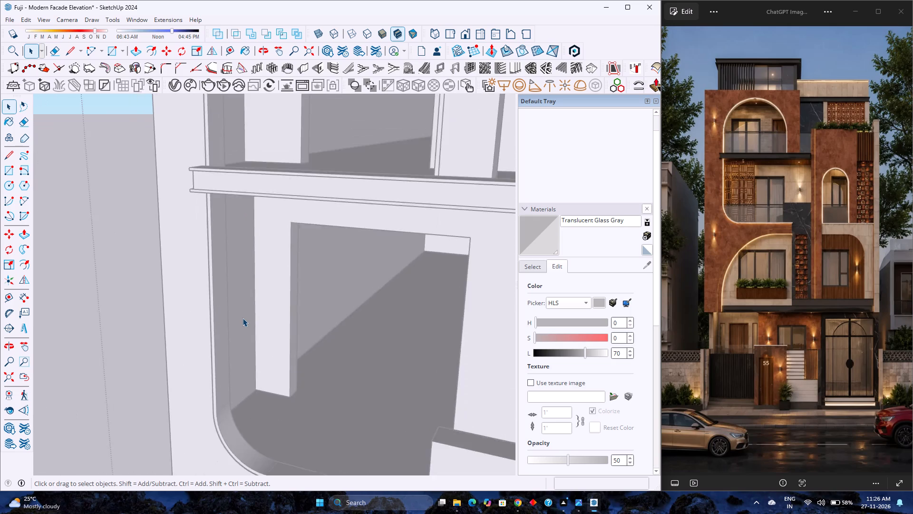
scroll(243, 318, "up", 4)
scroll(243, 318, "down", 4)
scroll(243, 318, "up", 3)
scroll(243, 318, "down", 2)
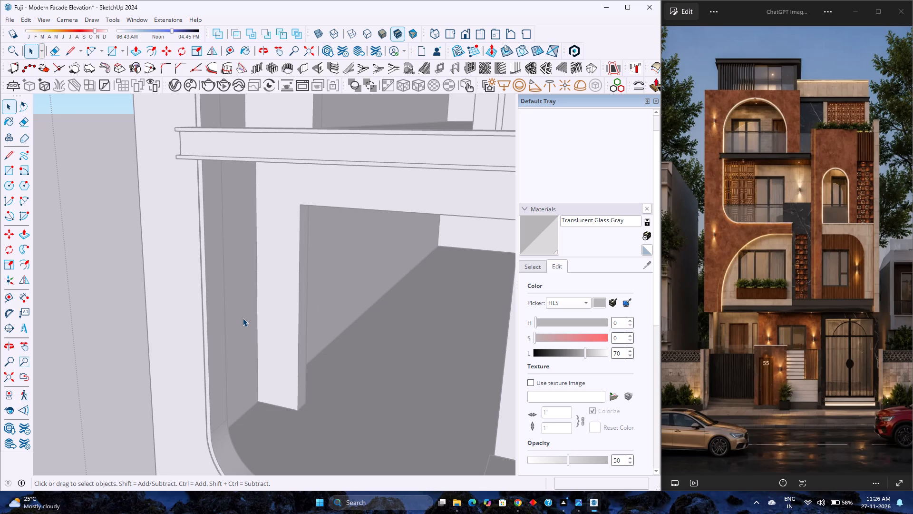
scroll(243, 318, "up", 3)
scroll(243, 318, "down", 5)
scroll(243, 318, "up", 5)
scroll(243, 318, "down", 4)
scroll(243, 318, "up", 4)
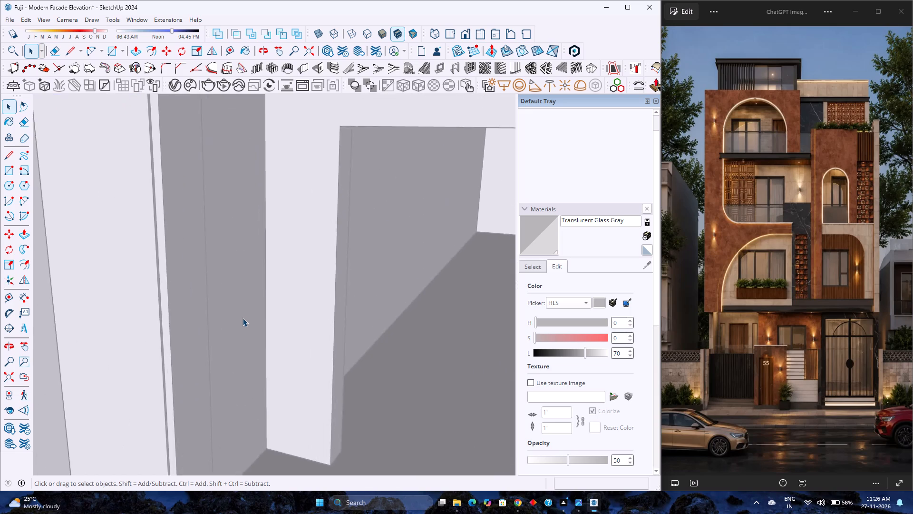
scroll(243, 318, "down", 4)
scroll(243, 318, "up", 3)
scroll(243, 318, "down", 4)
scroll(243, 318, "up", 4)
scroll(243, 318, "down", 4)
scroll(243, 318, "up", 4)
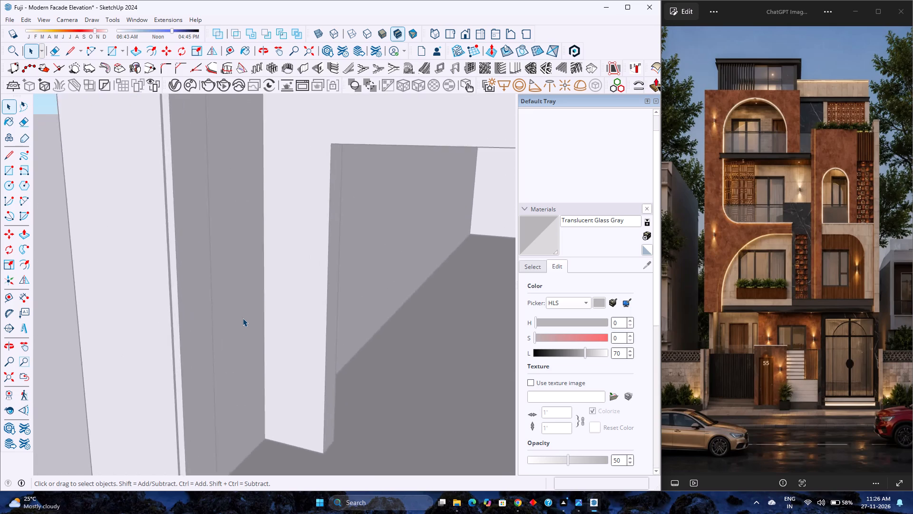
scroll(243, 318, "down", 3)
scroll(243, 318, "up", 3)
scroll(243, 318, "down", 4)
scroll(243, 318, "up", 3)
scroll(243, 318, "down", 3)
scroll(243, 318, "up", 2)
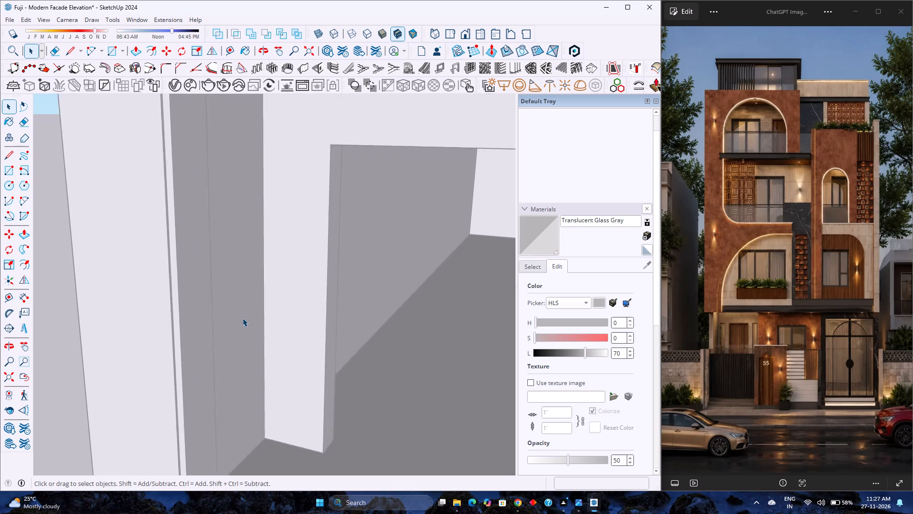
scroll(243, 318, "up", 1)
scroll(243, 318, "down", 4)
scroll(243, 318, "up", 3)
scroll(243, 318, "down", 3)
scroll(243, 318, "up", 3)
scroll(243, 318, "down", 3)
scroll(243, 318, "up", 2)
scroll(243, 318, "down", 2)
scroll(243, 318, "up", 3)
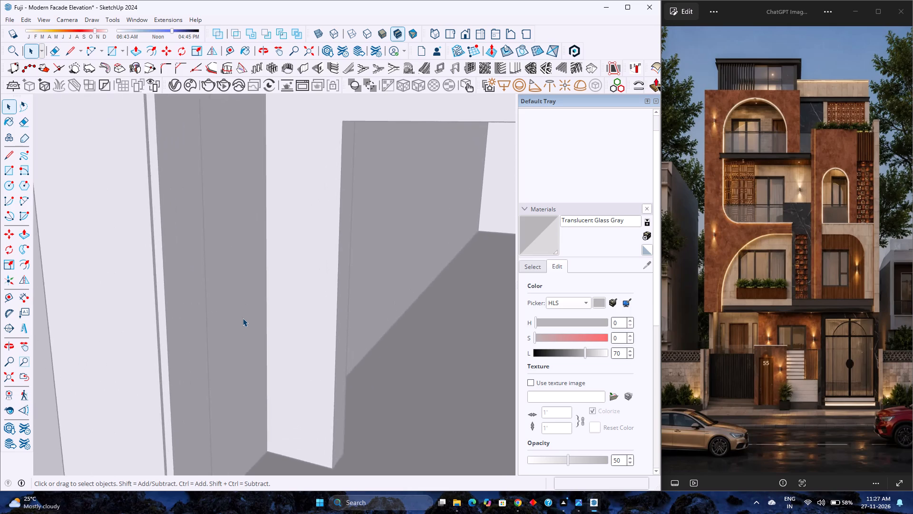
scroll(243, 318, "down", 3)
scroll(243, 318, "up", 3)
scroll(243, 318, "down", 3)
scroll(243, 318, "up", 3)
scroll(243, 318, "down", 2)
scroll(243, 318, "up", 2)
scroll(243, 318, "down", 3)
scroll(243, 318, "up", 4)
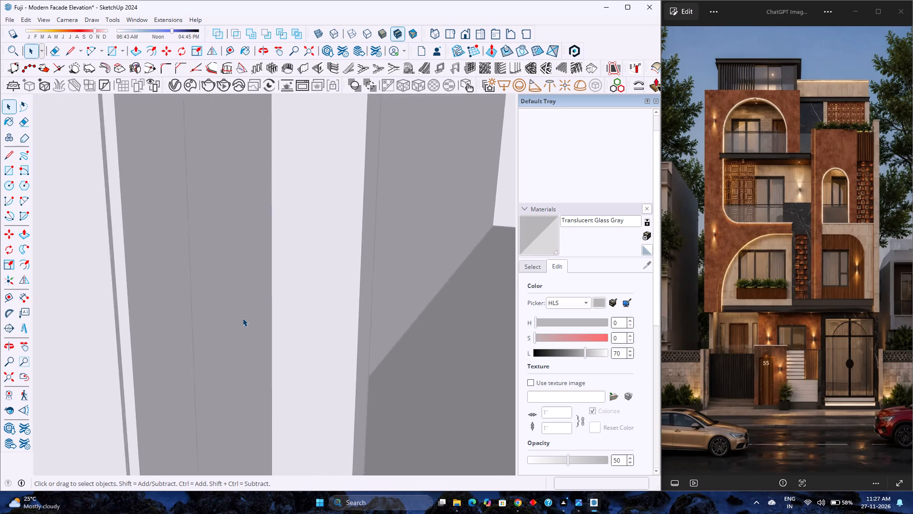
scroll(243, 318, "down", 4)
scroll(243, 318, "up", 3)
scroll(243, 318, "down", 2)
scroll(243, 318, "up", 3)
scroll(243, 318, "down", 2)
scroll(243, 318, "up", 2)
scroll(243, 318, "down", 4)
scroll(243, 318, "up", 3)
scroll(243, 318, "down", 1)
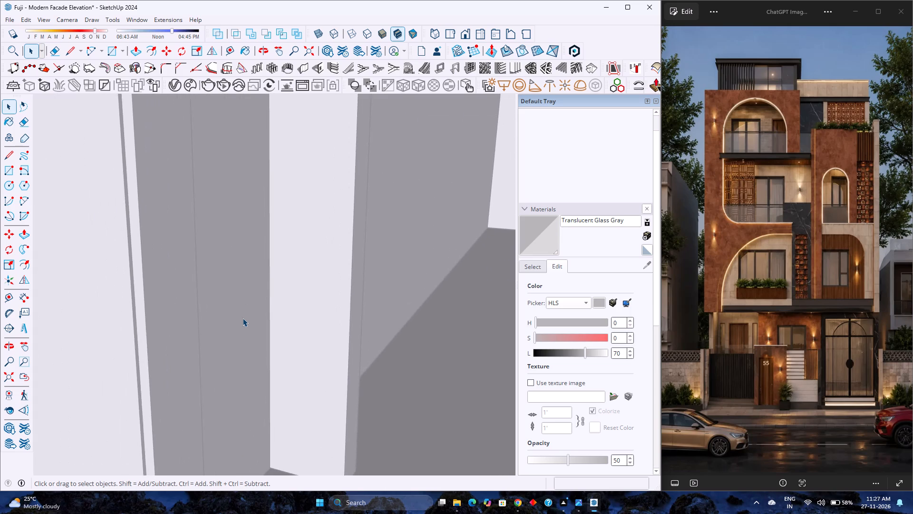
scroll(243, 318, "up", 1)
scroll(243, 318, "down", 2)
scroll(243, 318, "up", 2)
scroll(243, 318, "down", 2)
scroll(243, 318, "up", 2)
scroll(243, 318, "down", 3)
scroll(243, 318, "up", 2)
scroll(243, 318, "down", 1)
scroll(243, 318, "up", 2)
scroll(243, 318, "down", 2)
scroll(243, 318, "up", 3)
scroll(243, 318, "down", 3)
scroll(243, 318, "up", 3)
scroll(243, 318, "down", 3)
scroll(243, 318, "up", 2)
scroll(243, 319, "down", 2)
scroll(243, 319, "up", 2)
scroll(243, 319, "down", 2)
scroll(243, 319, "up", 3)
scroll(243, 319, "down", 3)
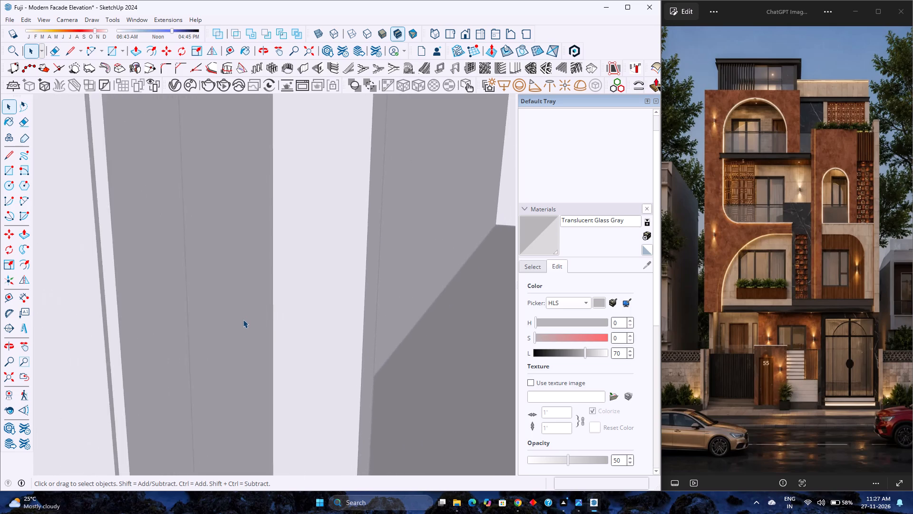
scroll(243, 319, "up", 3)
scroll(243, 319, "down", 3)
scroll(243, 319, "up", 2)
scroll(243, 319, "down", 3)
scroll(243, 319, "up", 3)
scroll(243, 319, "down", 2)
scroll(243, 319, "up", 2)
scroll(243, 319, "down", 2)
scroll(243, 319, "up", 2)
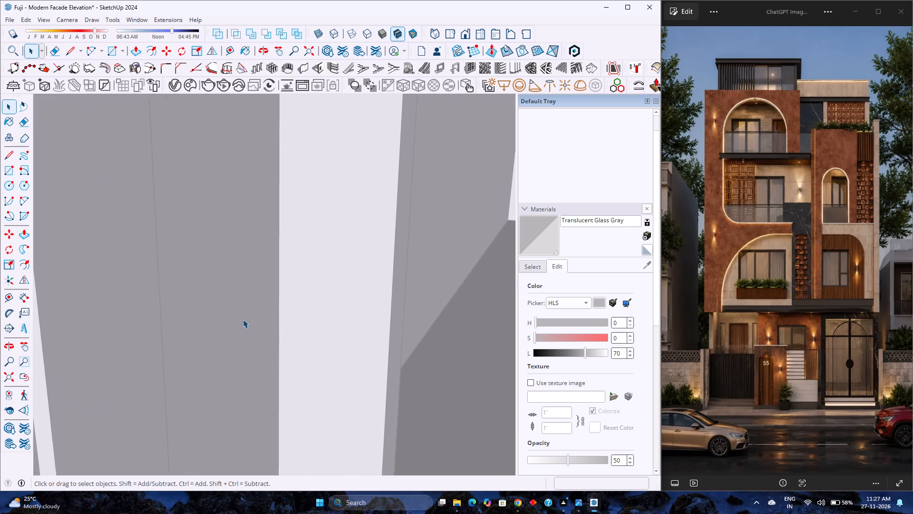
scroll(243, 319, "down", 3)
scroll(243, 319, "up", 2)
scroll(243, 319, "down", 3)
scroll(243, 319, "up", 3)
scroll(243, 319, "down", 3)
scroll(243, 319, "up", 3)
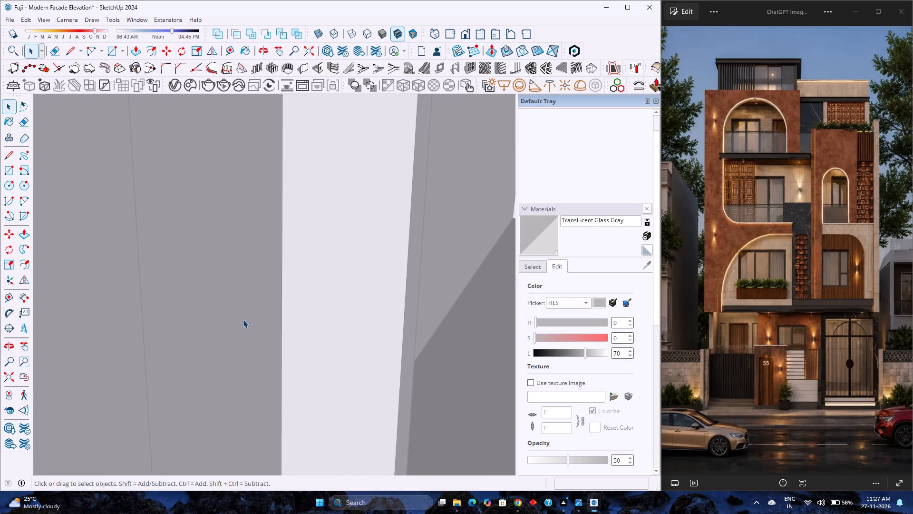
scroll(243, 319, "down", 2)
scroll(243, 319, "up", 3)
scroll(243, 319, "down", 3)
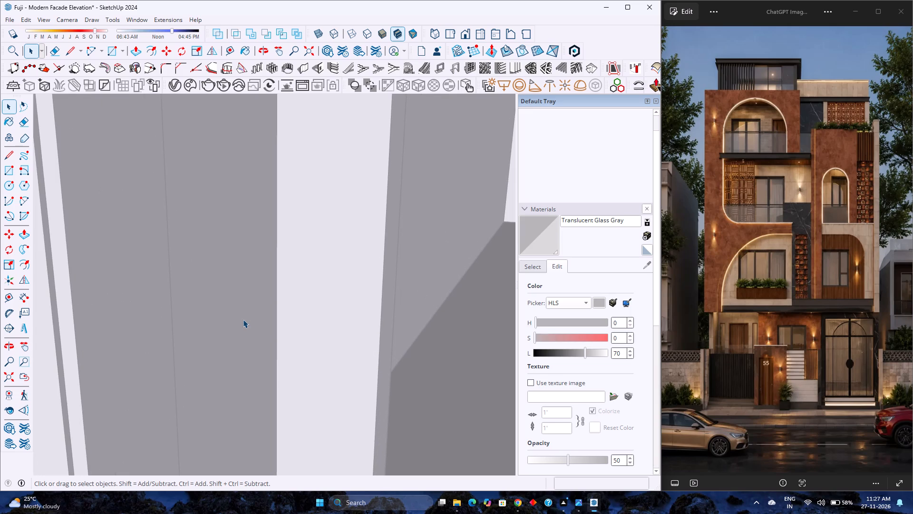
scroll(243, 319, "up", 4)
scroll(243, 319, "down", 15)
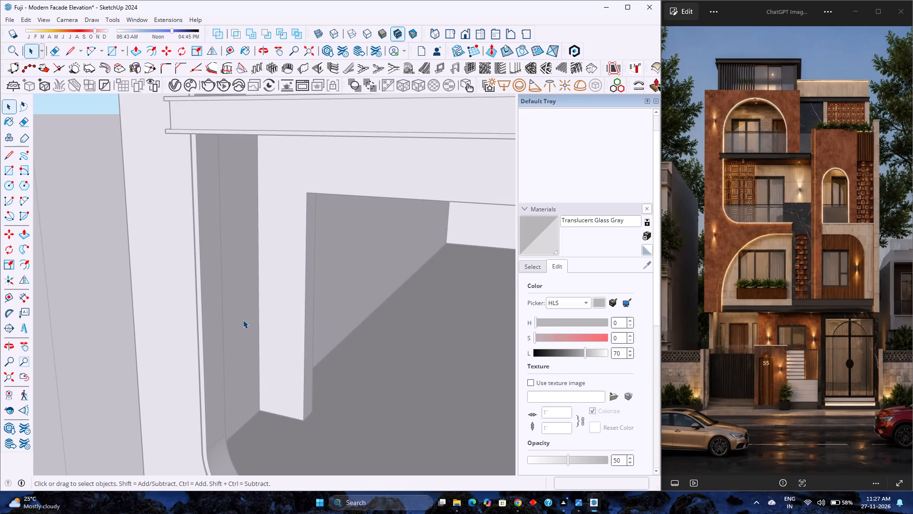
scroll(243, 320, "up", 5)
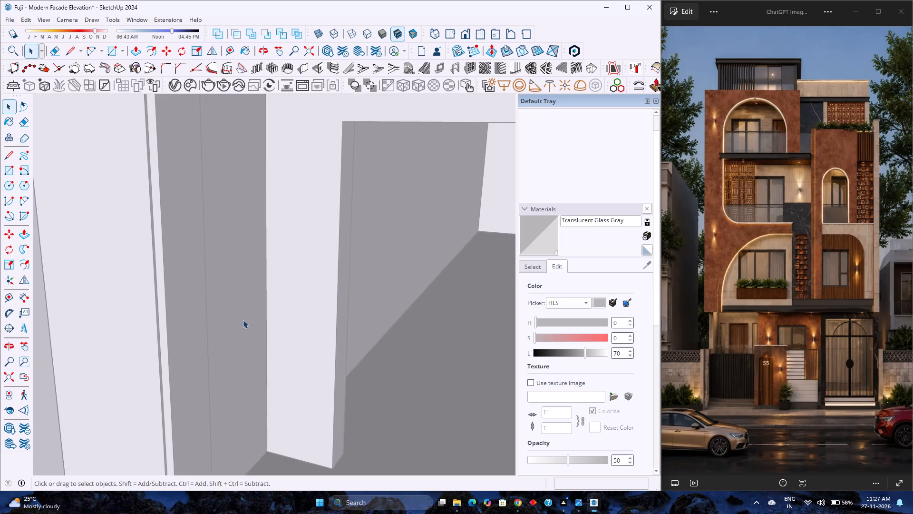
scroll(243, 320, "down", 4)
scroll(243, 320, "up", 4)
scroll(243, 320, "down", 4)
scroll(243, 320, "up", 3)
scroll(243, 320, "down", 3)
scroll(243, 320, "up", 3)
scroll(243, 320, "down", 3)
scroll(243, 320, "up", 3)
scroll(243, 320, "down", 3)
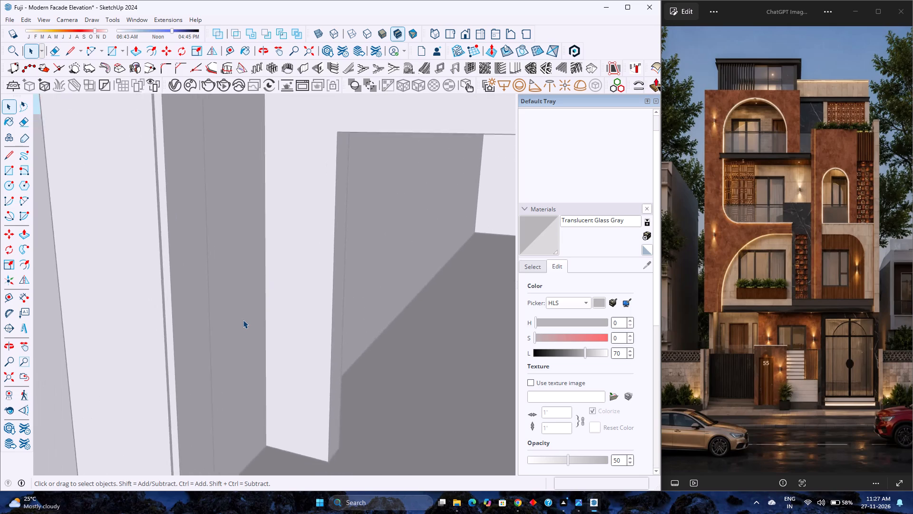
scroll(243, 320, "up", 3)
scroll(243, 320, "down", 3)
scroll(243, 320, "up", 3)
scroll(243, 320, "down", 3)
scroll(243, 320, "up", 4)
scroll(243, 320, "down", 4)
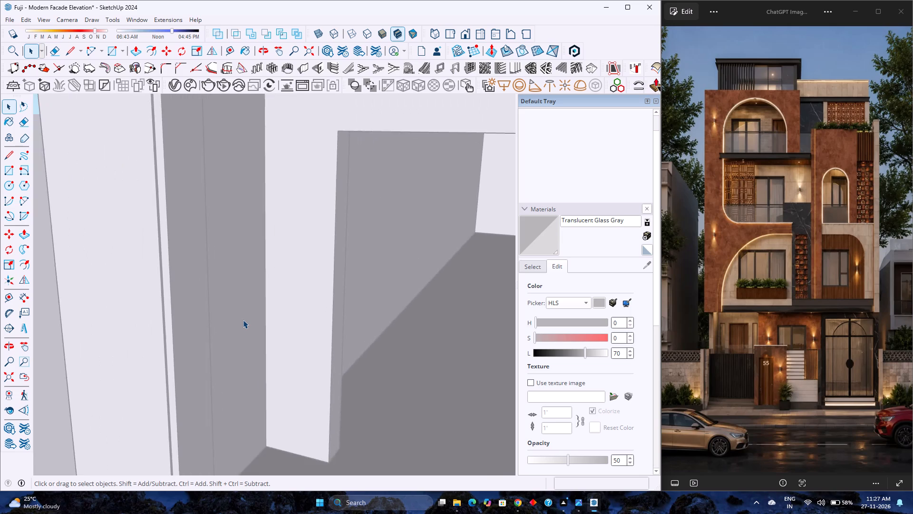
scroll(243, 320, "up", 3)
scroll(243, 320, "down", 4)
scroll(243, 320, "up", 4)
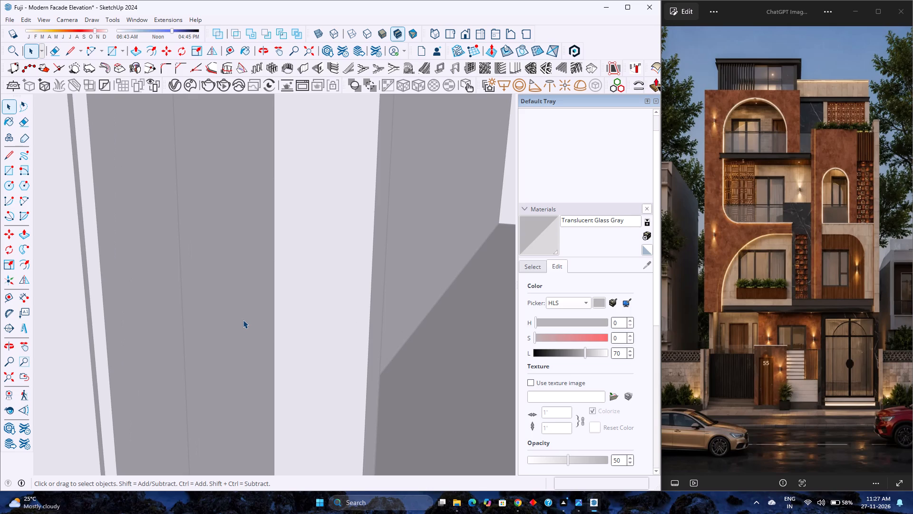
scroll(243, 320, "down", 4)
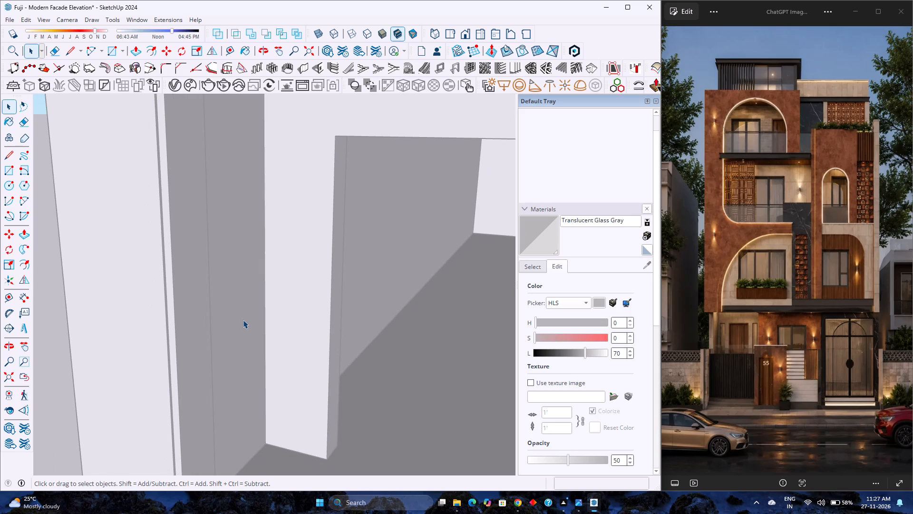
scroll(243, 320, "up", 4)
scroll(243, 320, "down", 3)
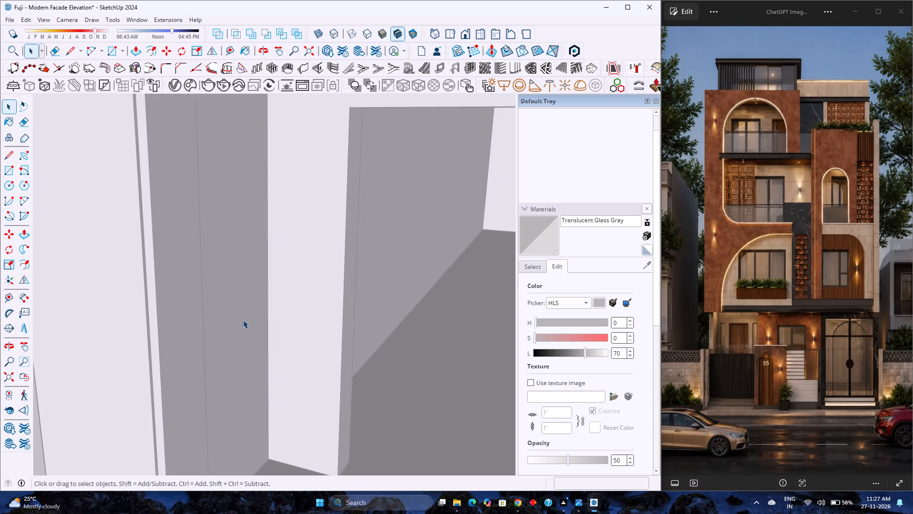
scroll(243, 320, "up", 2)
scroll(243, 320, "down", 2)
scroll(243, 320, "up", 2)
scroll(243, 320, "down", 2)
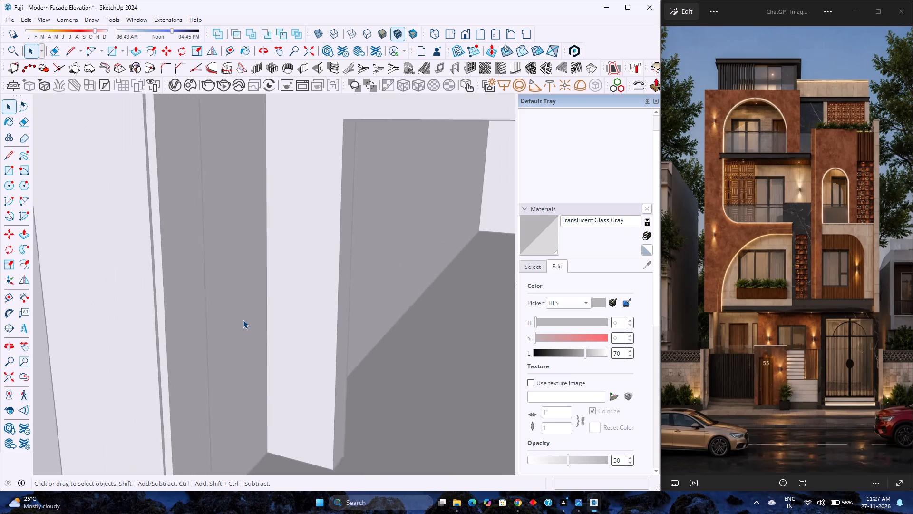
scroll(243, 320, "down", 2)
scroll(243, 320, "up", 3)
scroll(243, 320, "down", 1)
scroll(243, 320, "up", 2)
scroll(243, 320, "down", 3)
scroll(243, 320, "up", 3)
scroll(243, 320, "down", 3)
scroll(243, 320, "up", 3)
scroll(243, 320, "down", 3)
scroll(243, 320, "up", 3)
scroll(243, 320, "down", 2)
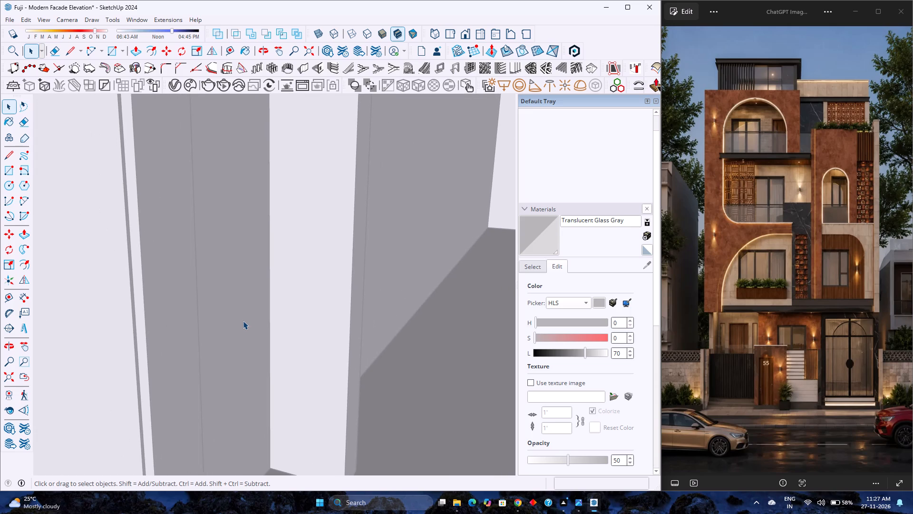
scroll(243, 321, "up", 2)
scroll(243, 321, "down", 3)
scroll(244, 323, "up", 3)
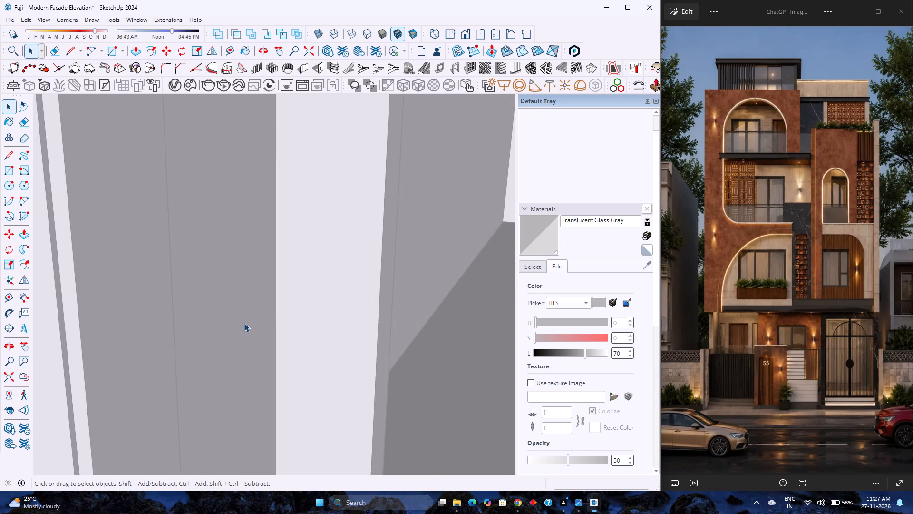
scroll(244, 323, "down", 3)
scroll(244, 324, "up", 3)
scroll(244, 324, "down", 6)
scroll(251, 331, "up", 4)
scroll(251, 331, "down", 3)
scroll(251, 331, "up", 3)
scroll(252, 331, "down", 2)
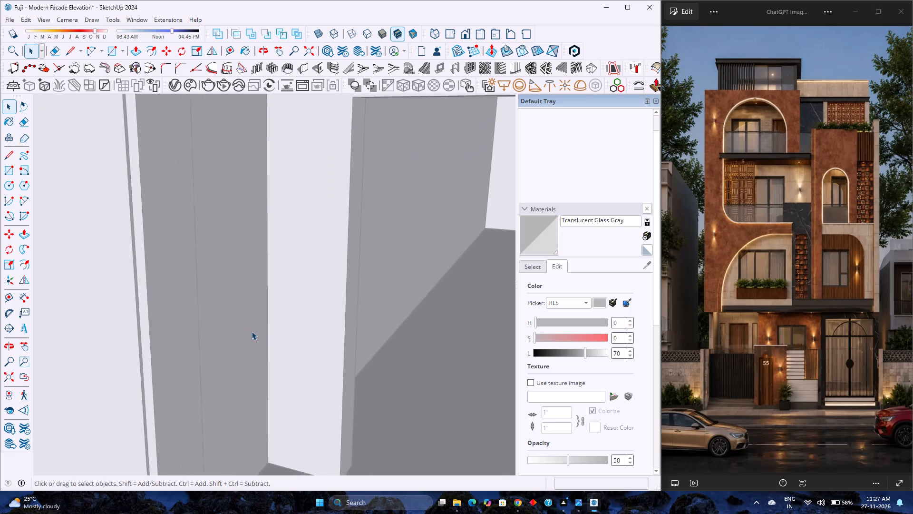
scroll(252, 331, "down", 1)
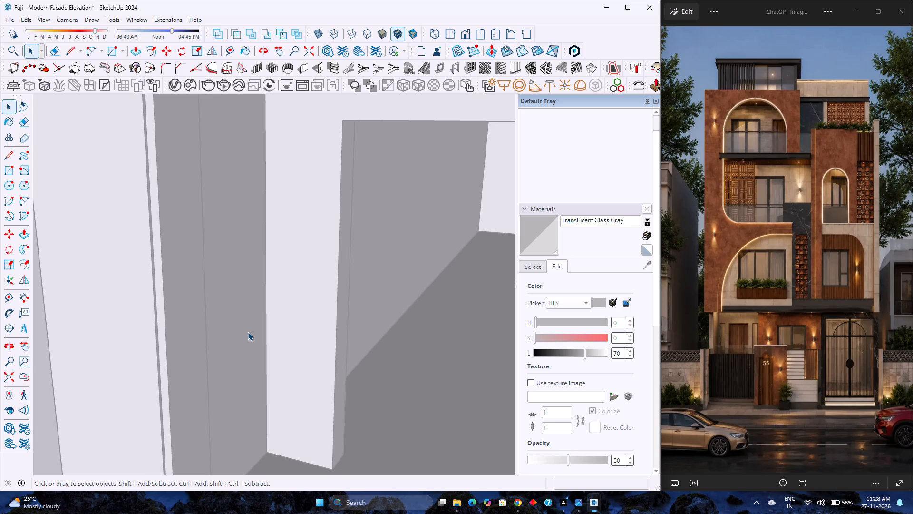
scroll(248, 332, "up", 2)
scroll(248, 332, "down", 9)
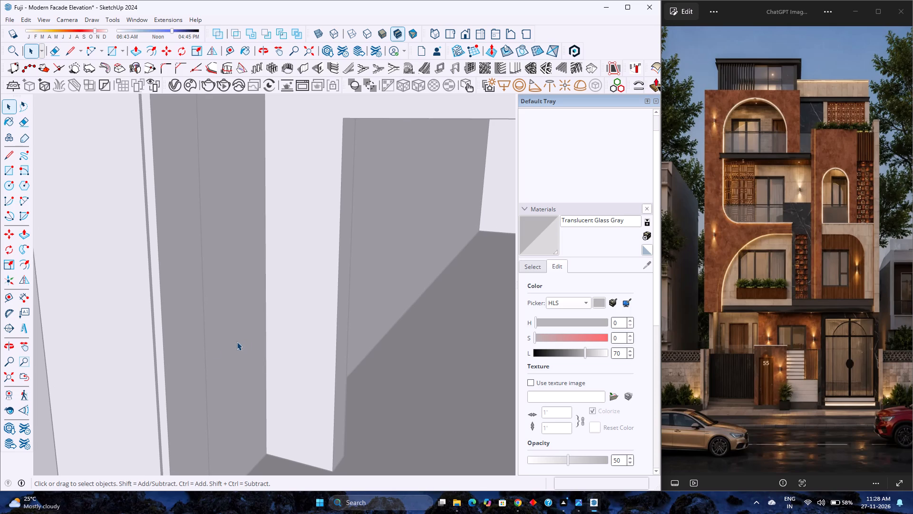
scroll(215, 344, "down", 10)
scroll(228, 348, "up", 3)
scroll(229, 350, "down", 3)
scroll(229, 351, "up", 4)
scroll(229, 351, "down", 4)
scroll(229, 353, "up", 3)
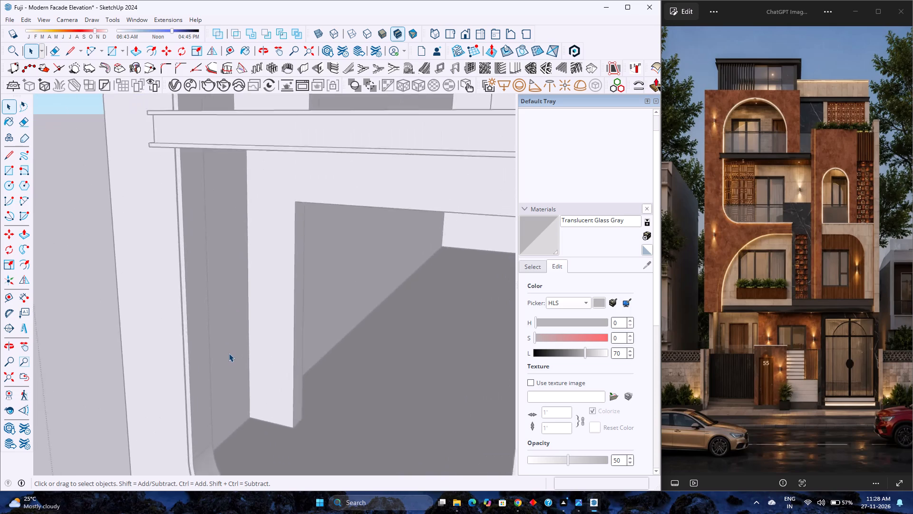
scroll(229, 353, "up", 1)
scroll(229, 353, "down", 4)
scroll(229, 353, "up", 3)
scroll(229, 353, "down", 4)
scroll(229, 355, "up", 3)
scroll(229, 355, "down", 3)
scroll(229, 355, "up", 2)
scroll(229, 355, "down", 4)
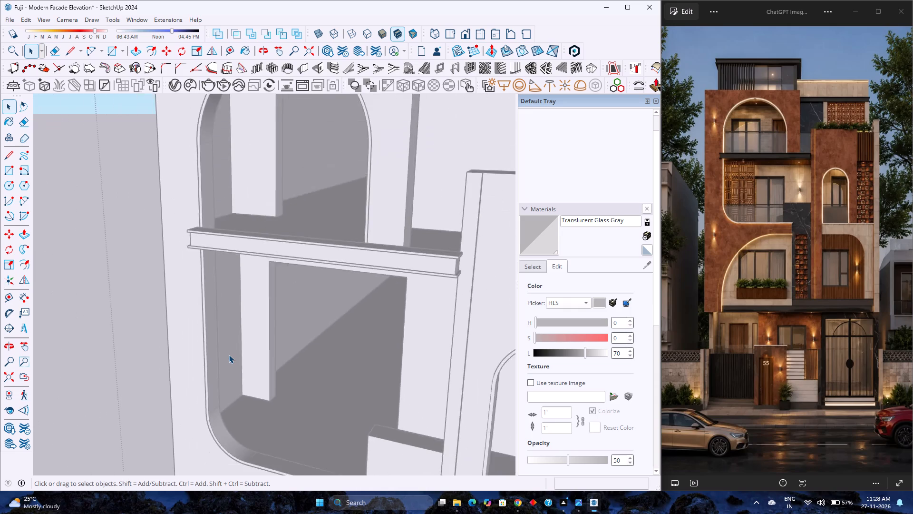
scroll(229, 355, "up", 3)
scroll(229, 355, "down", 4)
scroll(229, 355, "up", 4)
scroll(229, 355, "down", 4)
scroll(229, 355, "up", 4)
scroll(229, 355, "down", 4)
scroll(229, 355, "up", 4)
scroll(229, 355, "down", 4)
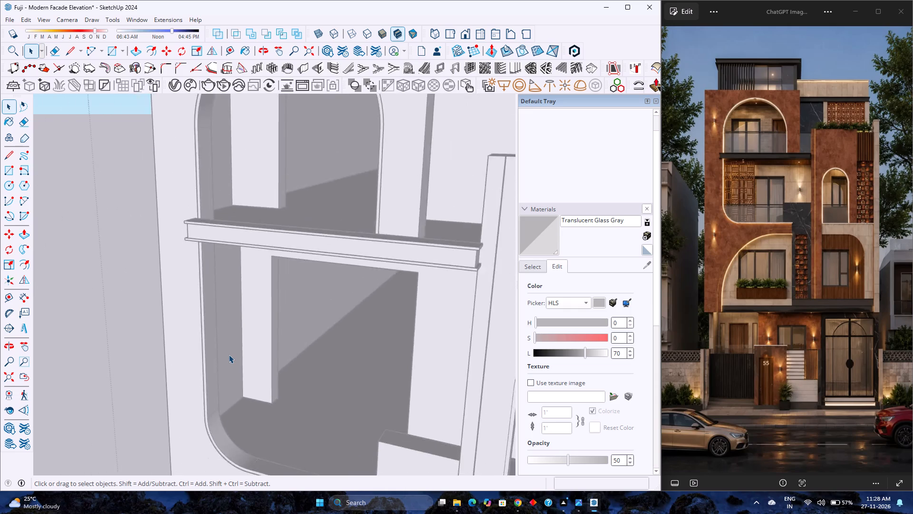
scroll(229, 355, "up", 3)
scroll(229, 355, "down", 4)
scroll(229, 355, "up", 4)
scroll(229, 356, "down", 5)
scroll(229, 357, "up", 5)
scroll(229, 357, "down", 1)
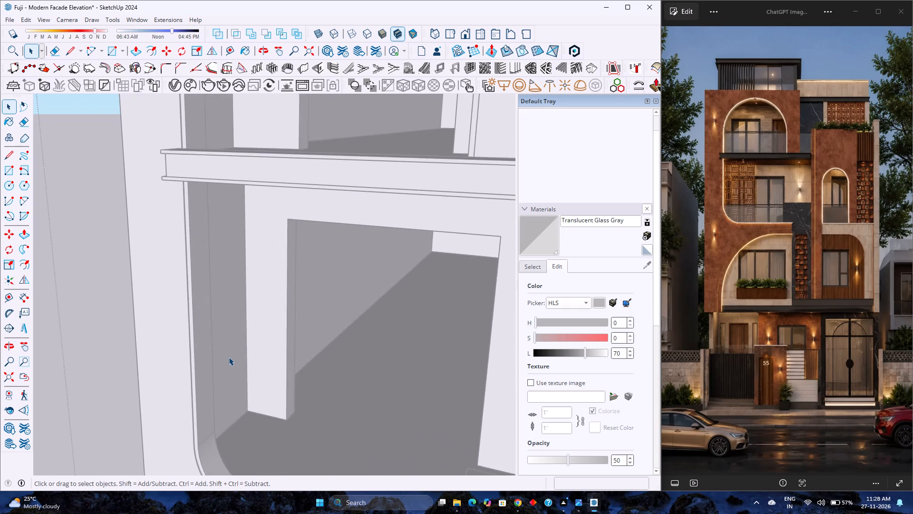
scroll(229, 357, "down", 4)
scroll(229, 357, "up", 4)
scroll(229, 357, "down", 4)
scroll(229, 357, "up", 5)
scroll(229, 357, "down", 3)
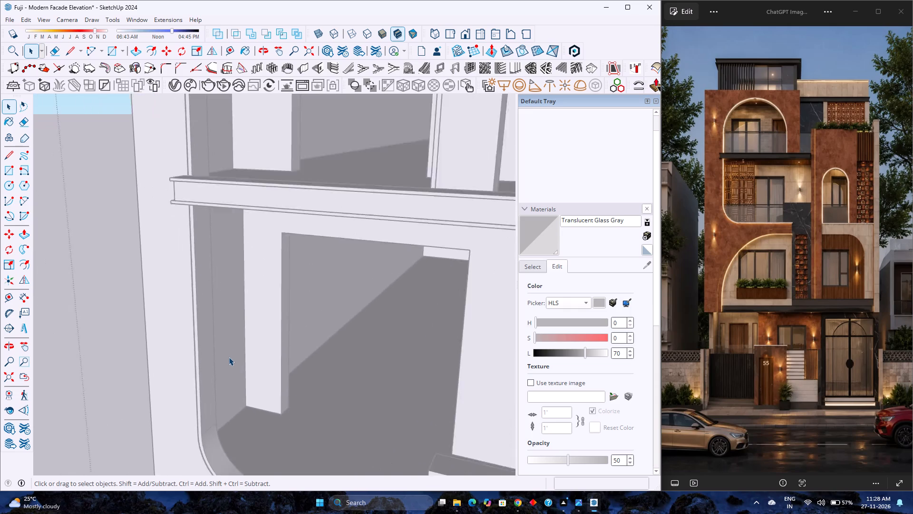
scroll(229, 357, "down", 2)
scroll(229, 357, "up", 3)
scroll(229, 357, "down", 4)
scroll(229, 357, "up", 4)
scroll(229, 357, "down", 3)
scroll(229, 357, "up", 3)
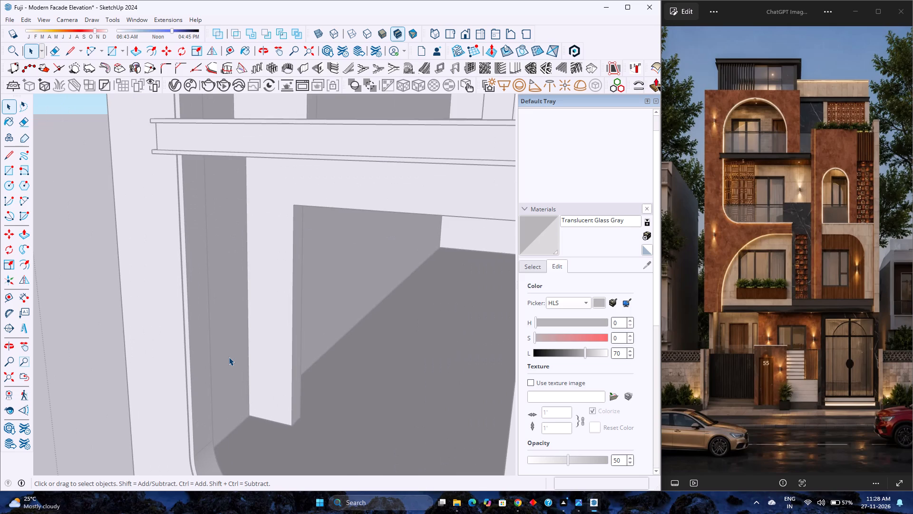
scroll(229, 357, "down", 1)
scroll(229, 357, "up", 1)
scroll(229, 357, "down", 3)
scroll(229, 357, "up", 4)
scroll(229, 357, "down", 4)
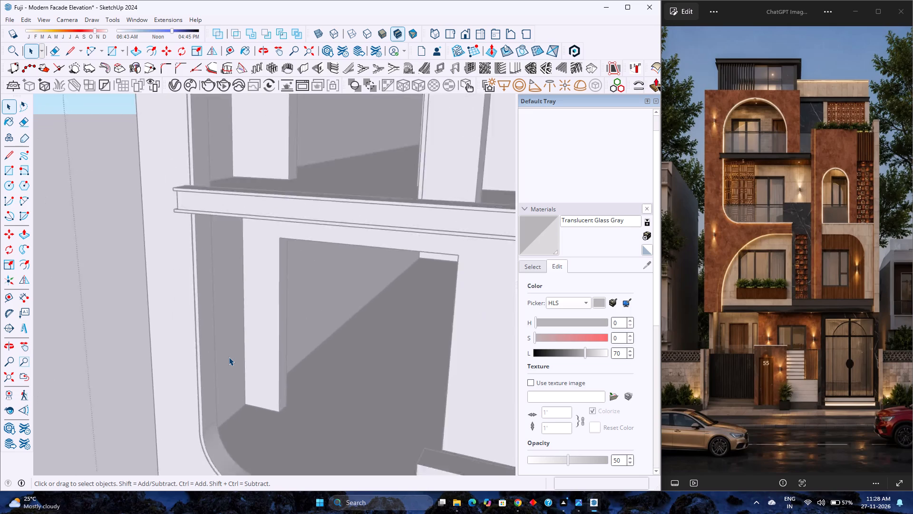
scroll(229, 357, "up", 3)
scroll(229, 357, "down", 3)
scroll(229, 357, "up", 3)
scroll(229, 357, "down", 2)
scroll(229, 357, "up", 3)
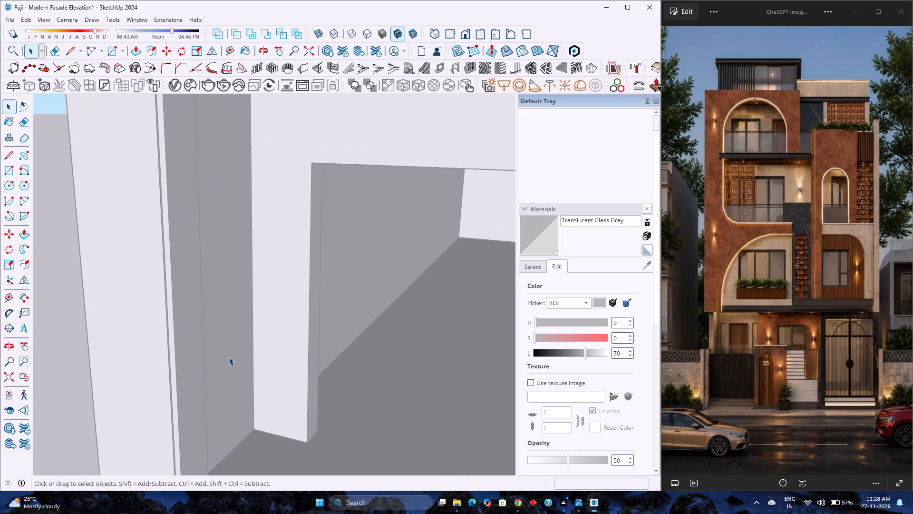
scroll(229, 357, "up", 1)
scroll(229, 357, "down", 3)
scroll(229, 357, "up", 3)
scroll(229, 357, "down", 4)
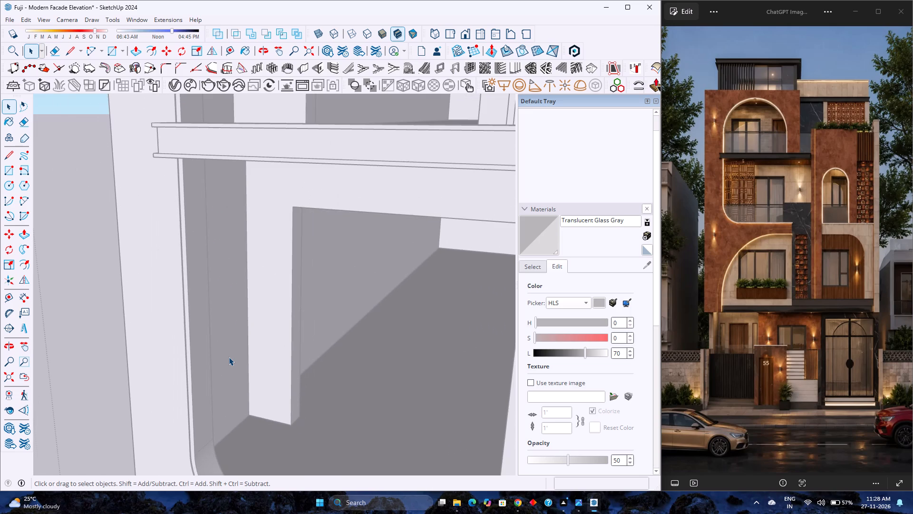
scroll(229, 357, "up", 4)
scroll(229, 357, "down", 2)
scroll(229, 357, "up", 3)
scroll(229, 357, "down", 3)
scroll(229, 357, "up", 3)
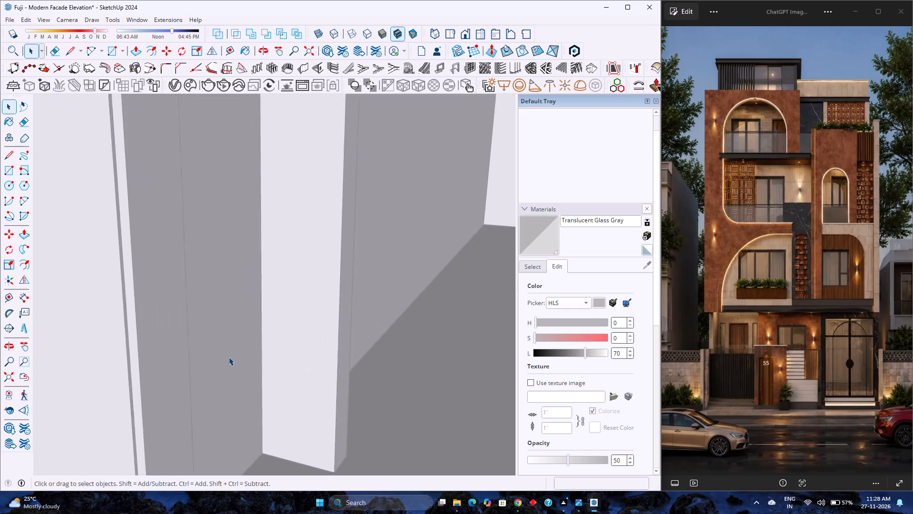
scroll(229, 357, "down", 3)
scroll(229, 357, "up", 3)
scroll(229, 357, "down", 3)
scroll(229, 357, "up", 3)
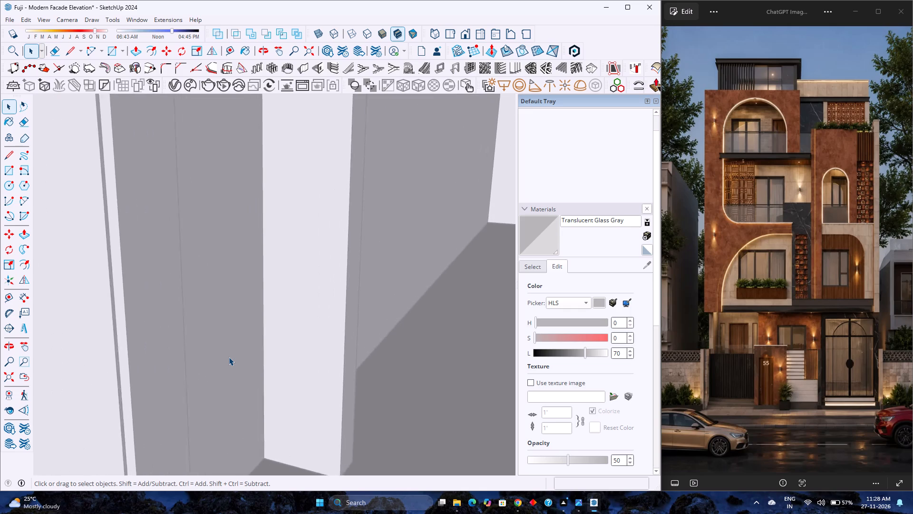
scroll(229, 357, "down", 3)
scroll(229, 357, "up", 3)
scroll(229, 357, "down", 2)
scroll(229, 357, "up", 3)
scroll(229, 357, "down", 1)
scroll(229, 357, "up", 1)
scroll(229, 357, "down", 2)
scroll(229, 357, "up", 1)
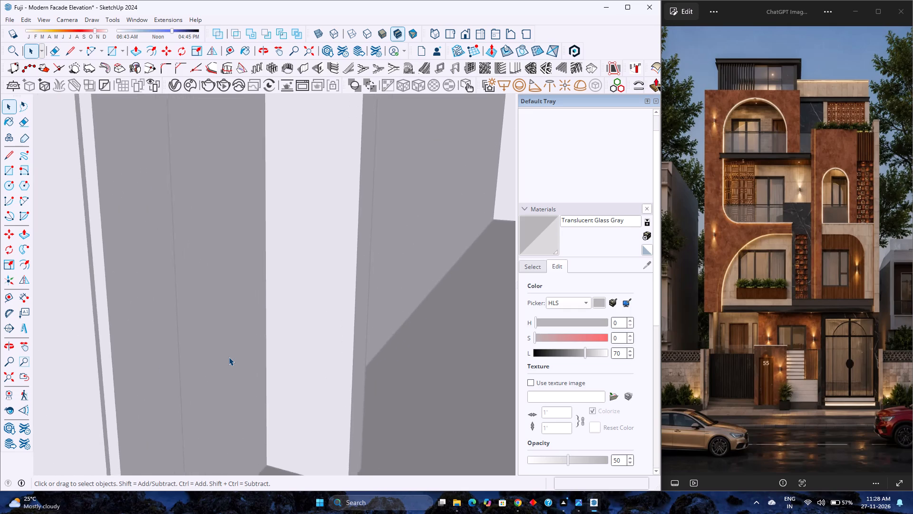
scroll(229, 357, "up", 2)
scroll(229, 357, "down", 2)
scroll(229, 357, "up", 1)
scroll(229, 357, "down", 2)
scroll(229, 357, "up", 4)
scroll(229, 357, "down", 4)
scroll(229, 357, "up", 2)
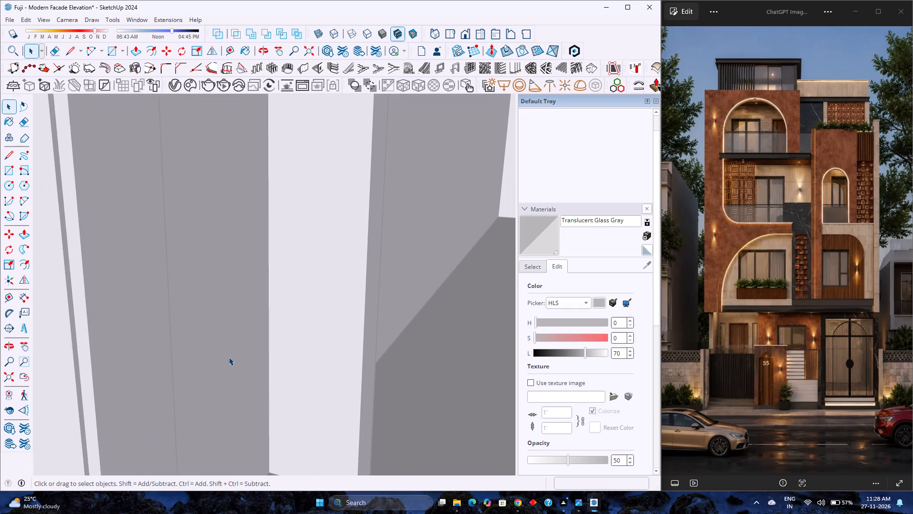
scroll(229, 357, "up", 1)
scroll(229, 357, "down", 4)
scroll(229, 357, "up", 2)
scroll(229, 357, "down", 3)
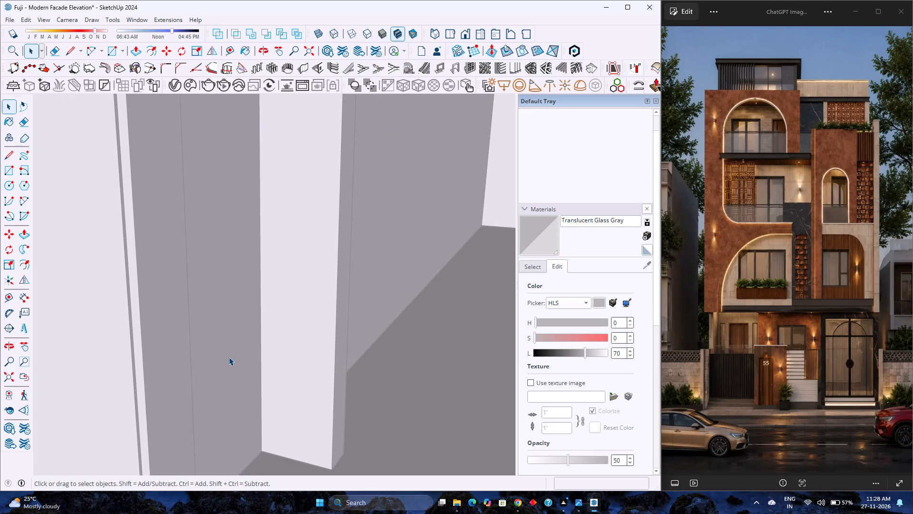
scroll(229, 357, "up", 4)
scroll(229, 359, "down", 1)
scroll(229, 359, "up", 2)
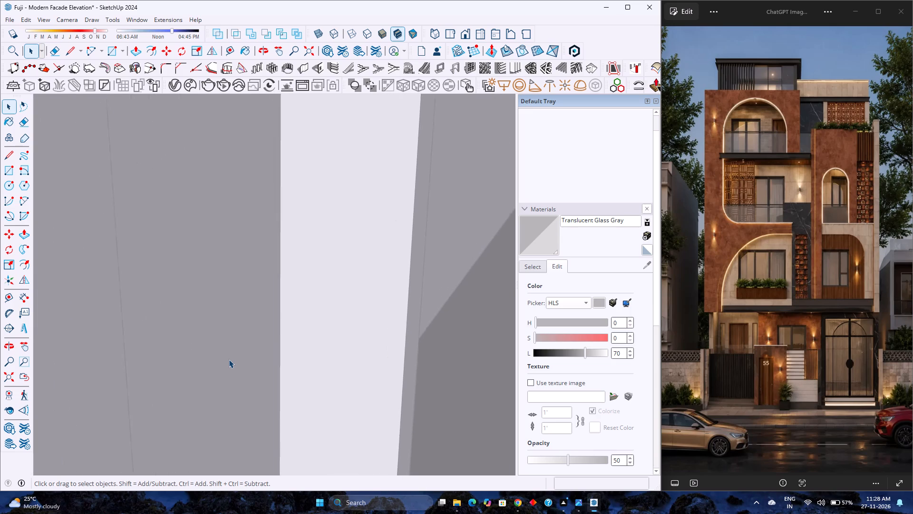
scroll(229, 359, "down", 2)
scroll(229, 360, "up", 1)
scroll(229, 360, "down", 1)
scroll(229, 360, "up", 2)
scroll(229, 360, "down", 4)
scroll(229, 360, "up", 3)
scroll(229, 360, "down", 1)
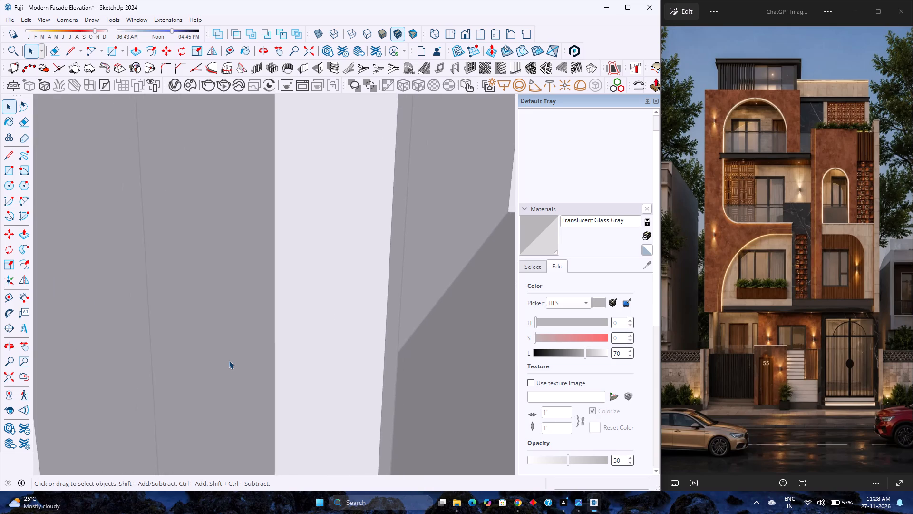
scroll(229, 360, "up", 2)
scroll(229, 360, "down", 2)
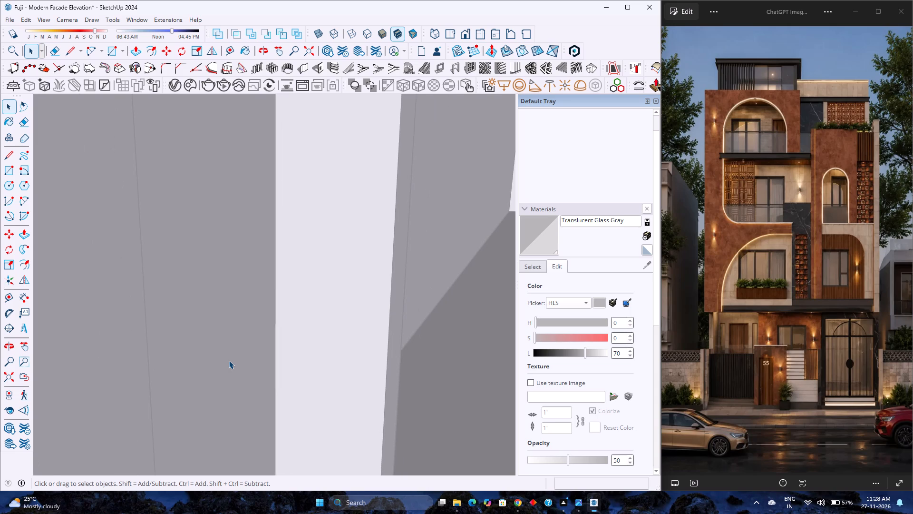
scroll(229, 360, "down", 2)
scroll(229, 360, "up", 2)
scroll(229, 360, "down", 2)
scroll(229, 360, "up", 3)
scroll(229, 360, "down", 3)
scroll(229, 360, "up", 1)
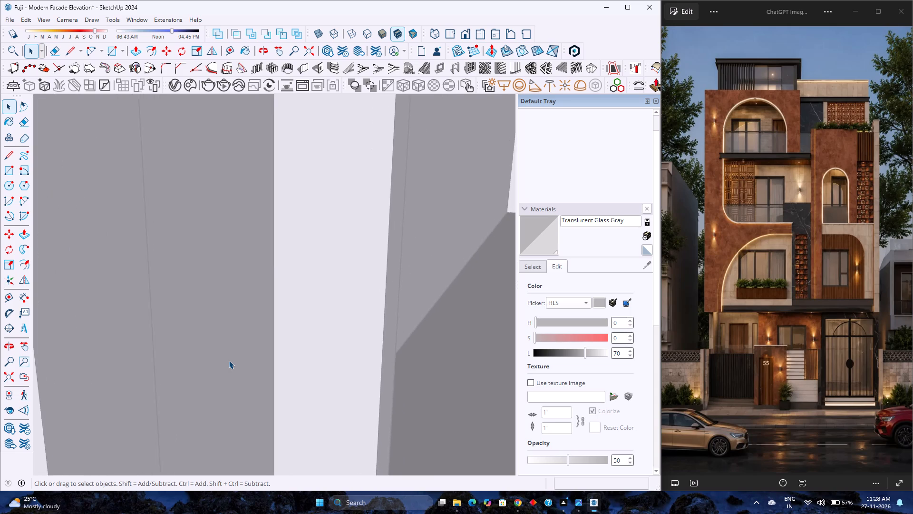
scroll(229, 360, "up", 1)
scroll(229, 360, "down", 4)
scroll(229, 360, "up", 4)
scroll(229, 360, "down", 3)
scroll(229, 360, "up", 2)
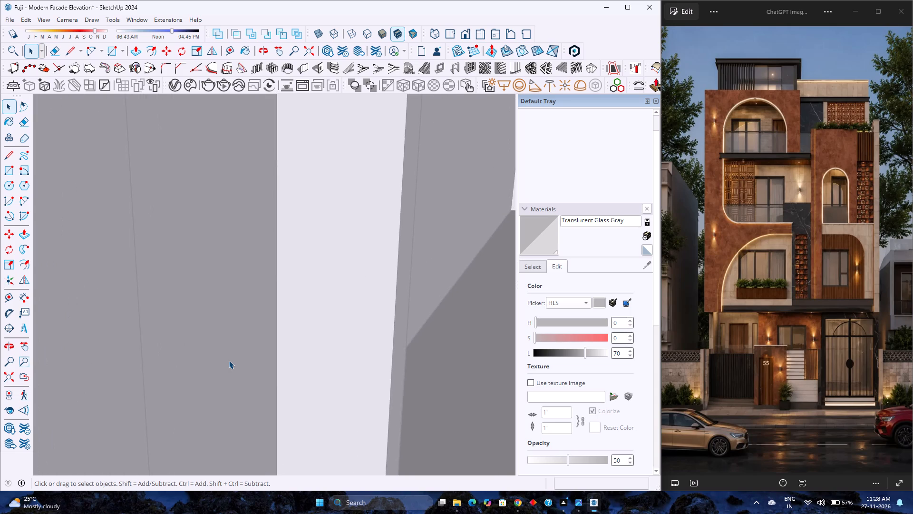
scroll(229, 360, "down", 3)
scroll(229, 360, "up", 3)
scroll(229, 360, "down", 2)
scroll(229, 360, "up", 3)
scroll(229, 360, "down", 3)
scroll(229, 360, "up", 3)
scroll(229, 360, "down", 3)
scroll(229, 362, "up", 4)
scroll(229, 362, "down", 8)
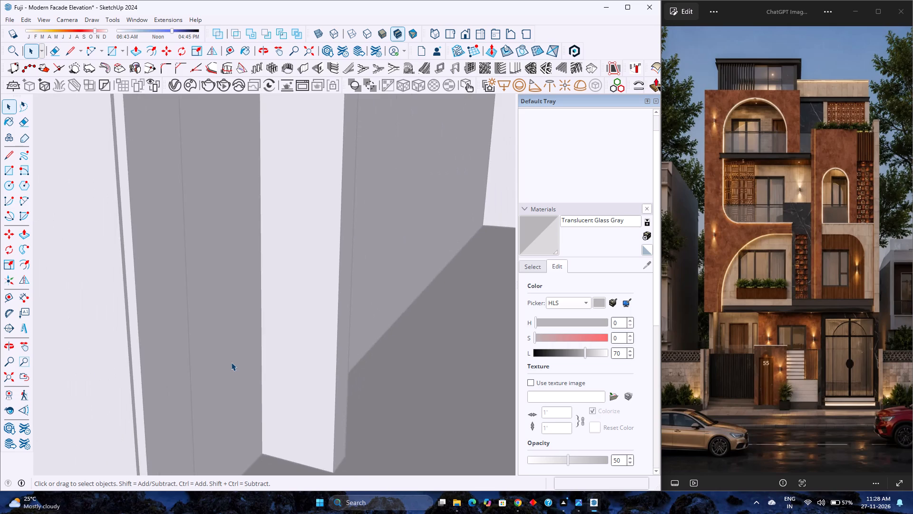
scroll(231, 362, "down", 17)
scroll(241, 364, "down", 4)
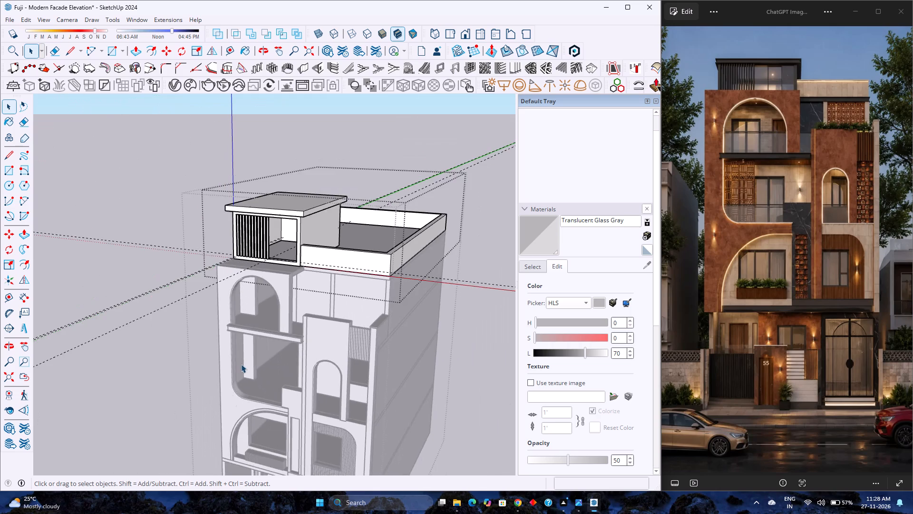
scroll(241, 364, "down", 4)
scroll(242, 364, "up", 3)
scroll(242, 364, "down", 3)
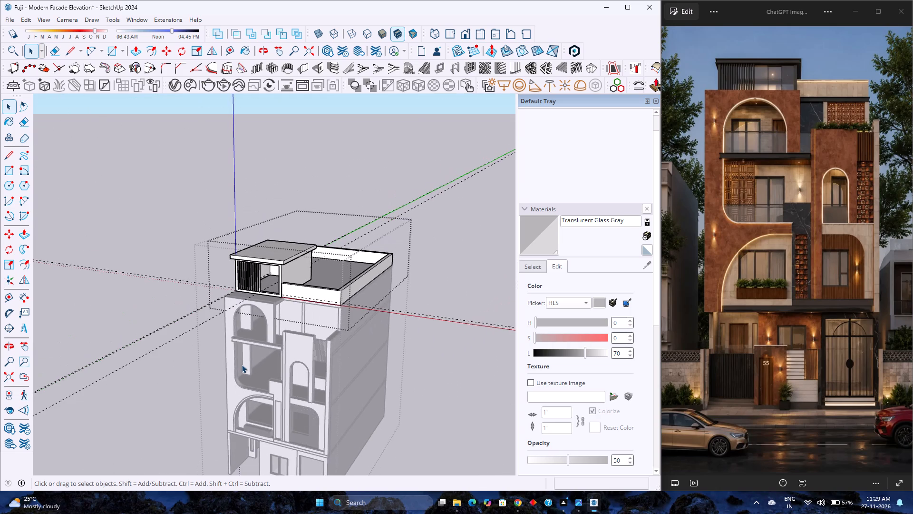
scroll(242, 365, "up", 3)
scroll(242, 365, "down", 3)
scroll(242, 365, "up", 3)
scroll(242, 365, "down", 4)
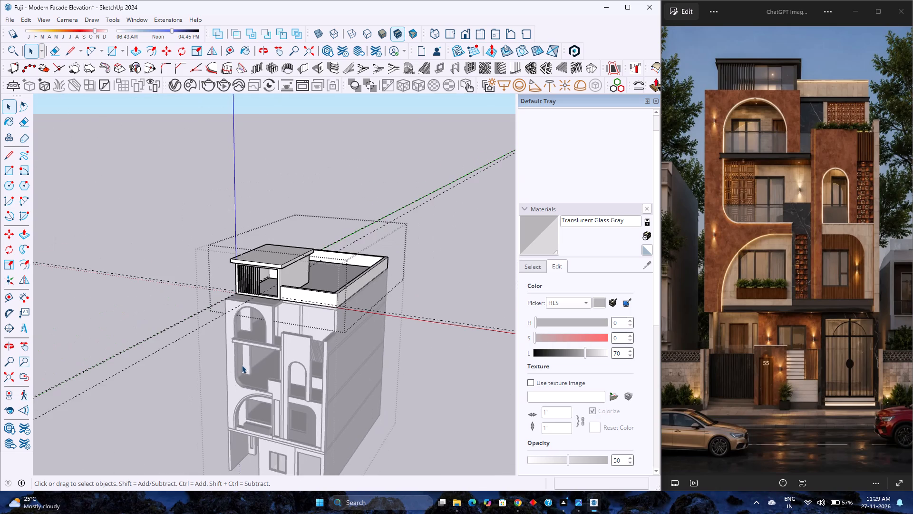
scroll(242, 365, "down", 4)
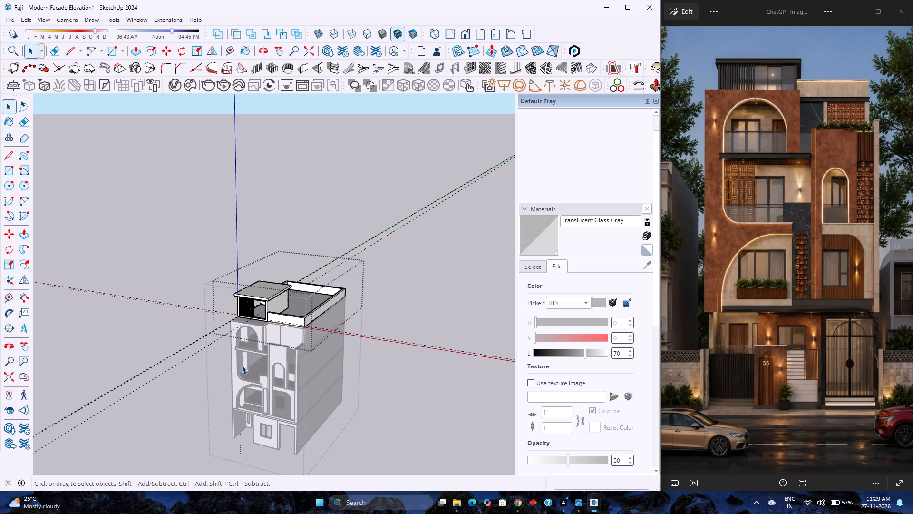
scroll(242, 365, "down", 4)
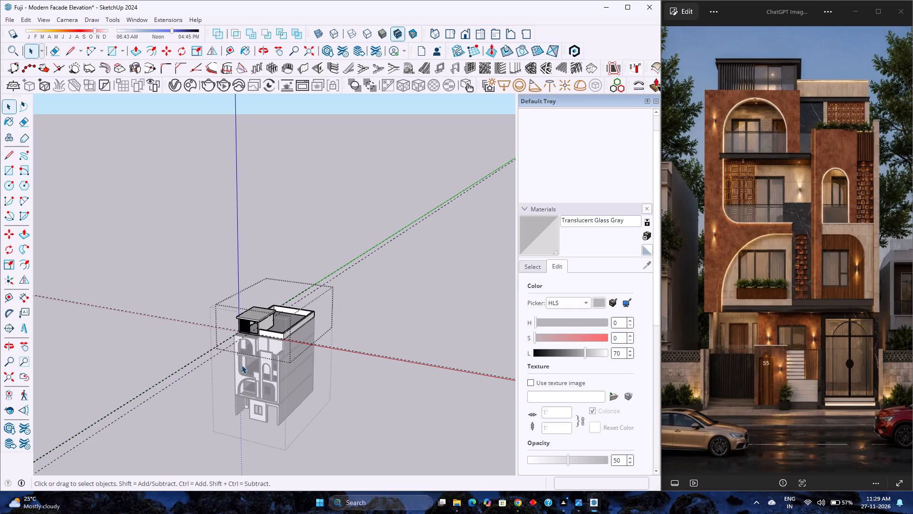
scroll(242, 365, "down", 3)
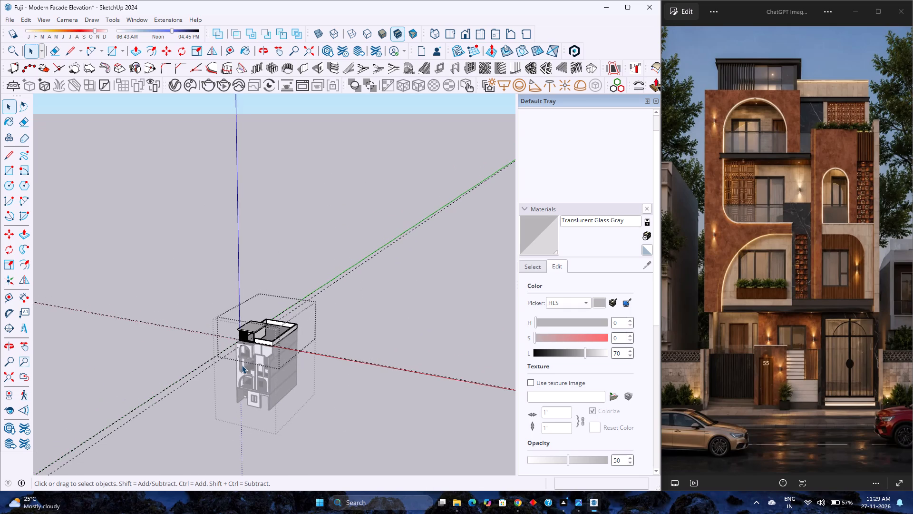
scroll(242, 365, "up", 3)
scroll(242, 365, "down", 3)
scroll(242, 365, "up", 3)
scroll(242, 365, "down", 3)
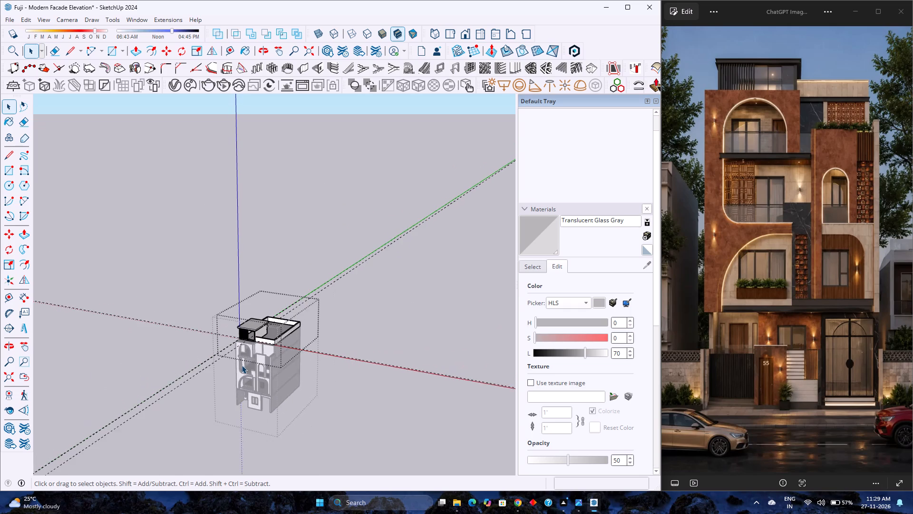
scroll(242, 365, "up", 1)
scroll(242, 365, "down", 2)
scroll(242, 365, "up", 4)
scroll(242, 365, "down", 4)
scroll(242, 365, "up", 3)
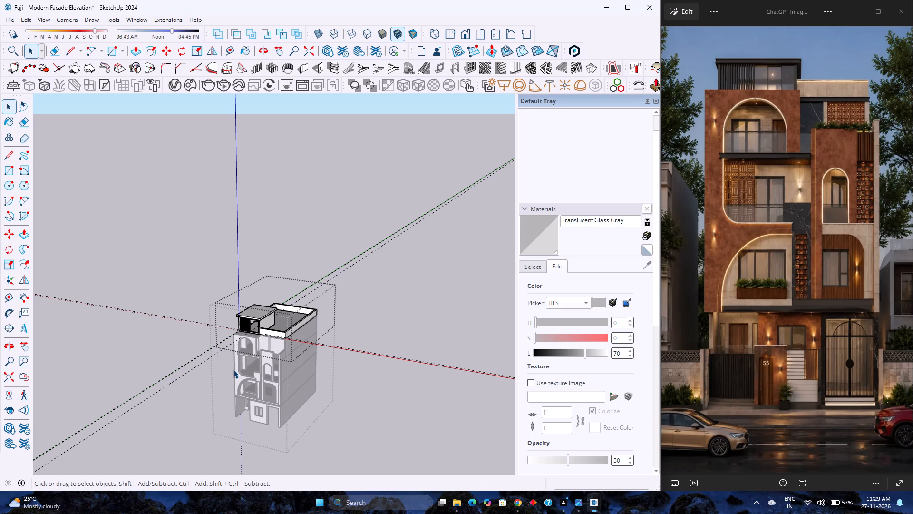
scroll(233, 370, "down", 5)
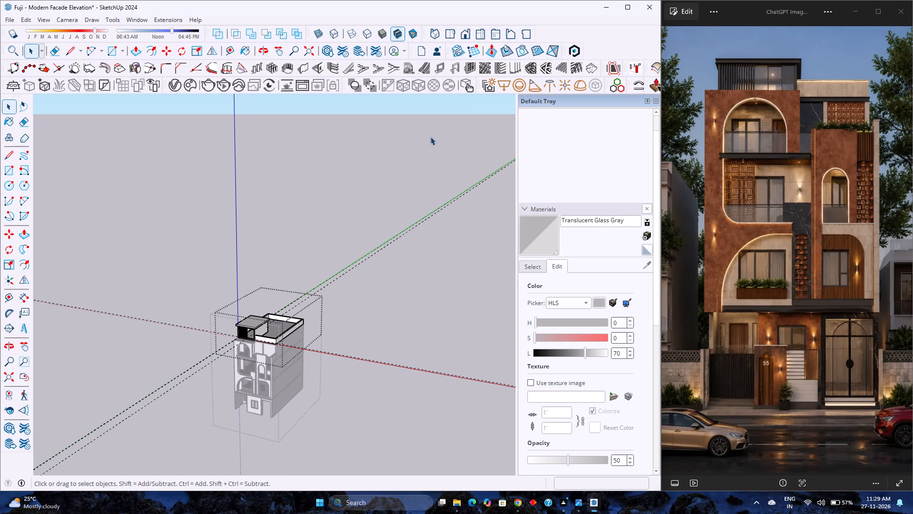
Examine the whole building in the standard front view, fitted to the window, against the reference image.
left_click(468, 35)
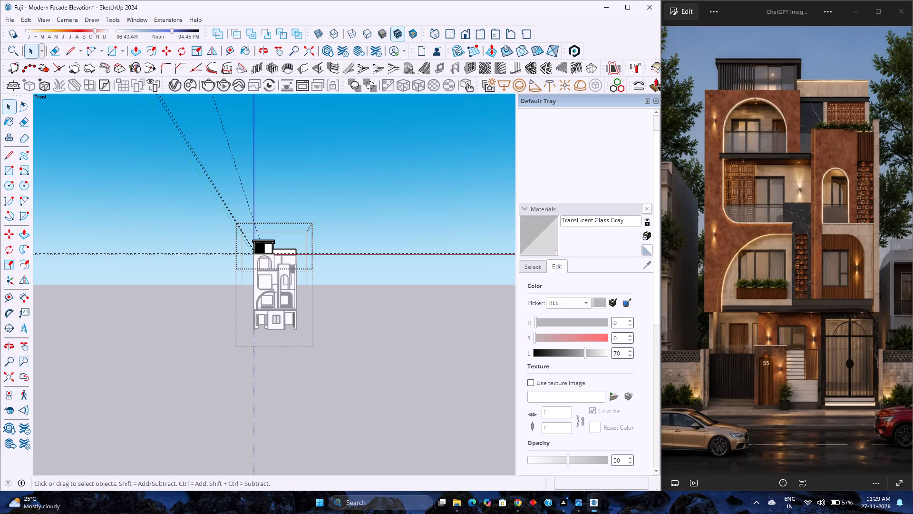
left_click(8, 383)
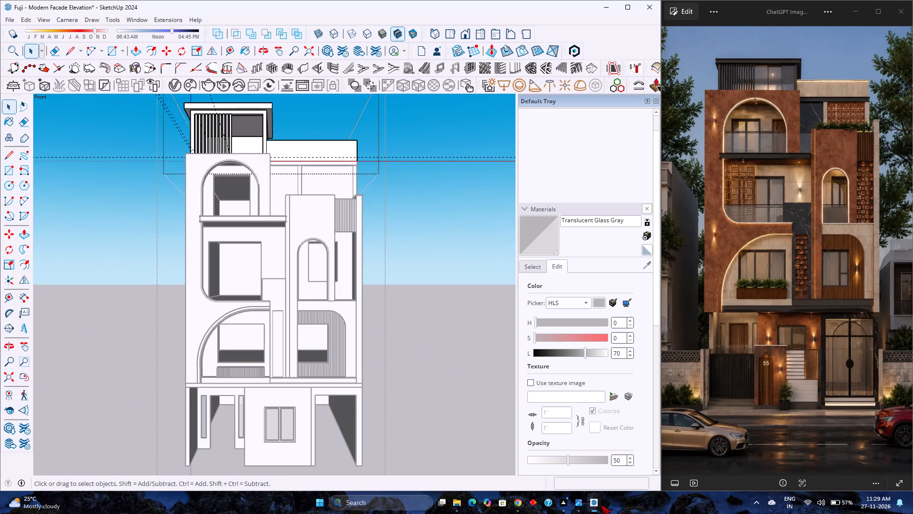
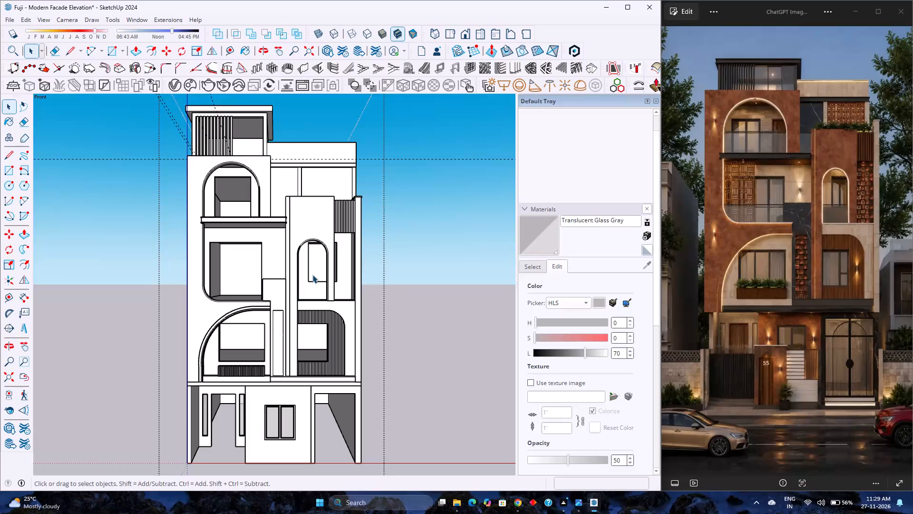
Examine the upper facade, rooftop room and terrace parapet from raised front and corner views of the building.
scroll(312, 275, "up", 3)
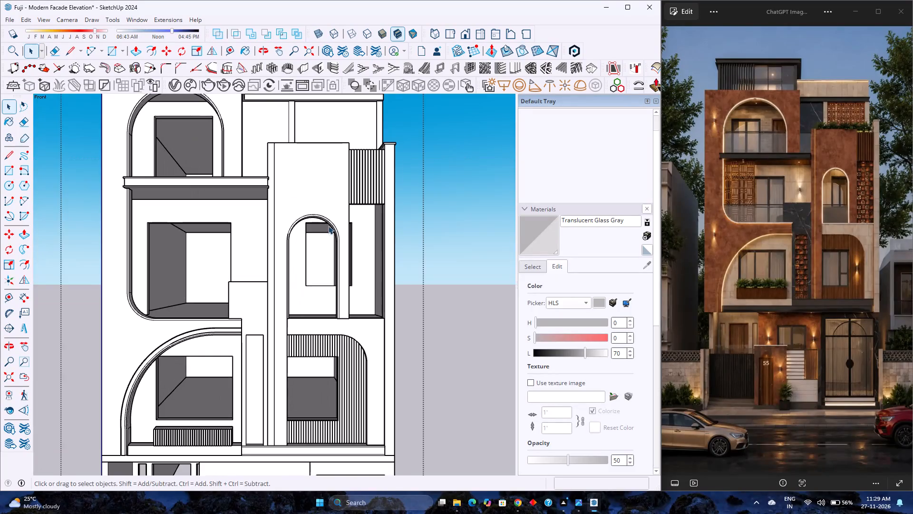
middle_click_drag(331, 235, 336, 382)
middle_click(336, 382)
scroll(313, 336, "down", 3)
middle_click_drag(294, 348, 216, 324)
middle_click(216, 324)
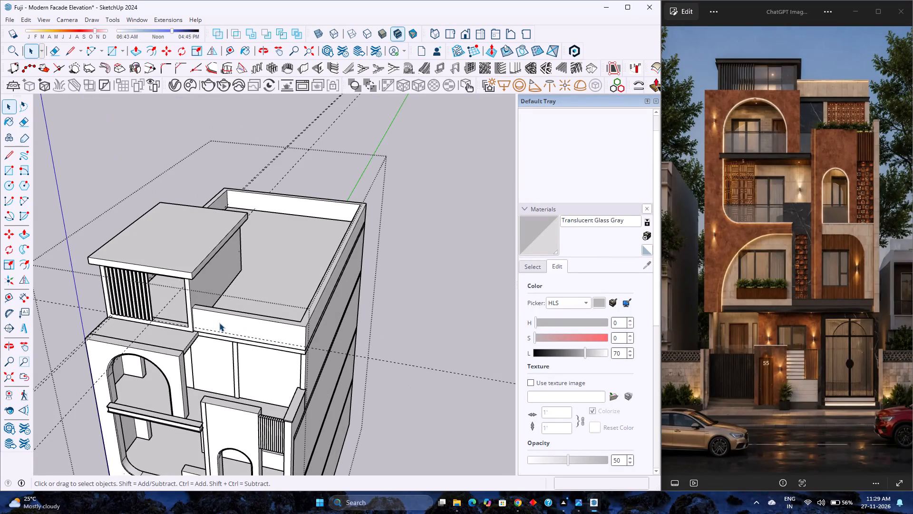
scroll(221, 322, "up", 3)
scroll(223, 319, "down", 4)
middle_click_drag(214, 336, 339, 265)
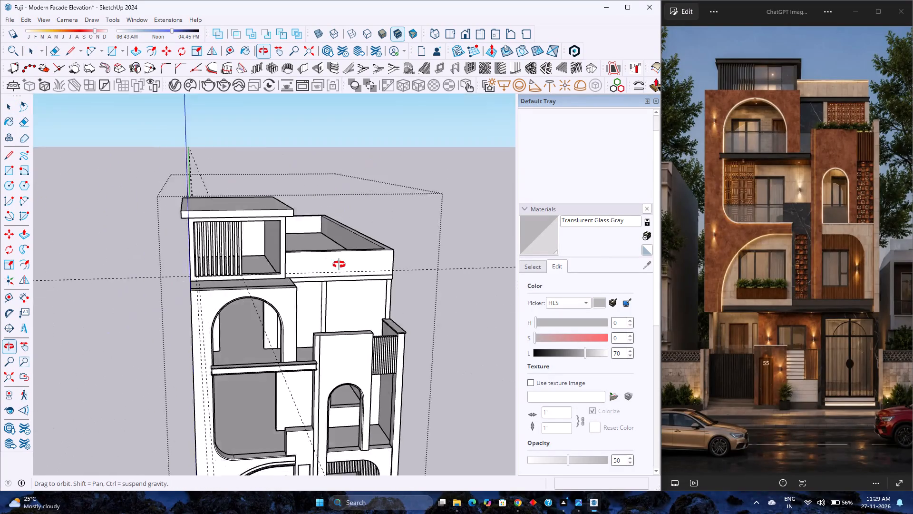
middle_click_drag(339, 265, 291, 298)
scroll(290, 295, "up", 1)
scroll(291, 293, "down", 4)
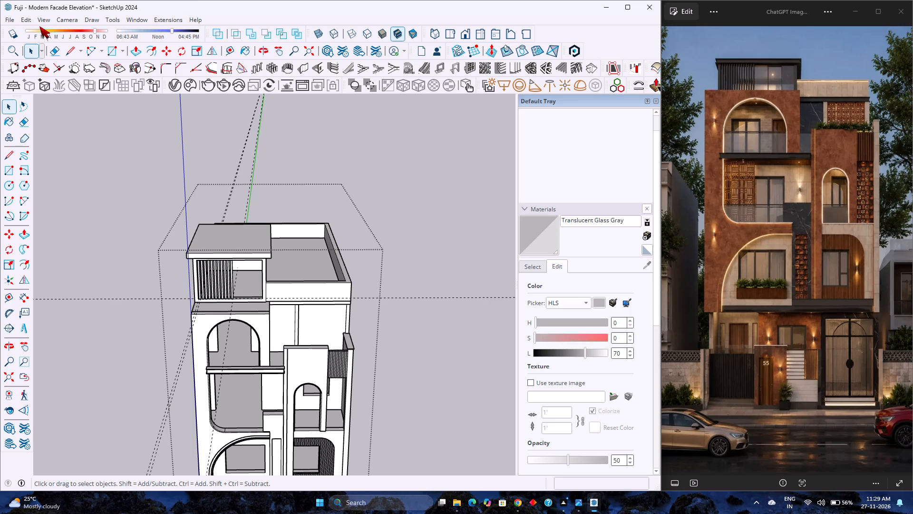
Delete all construction guides from the model.
left_click(27, 19)
left_click(87, 117)
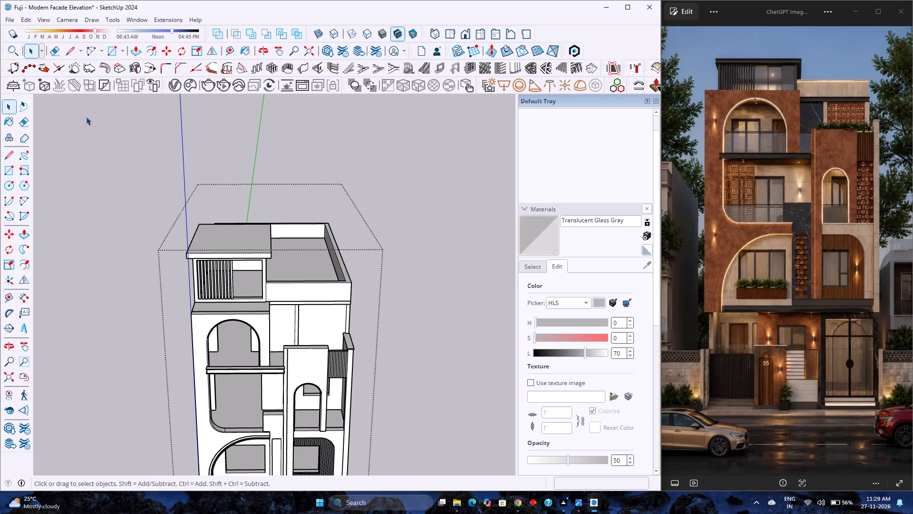
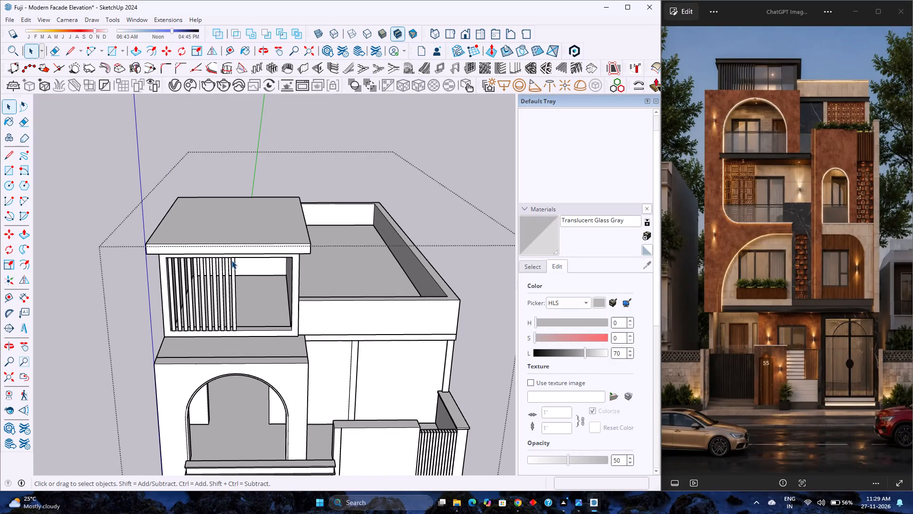
Select all instances of the rooftop room's vertical slat and move them 1.5" inward from the front frame face.
scroll(232, 260, "down", 4)
scroll(233, 260, "up", 2)
scroll(233, 260, "down", 2)
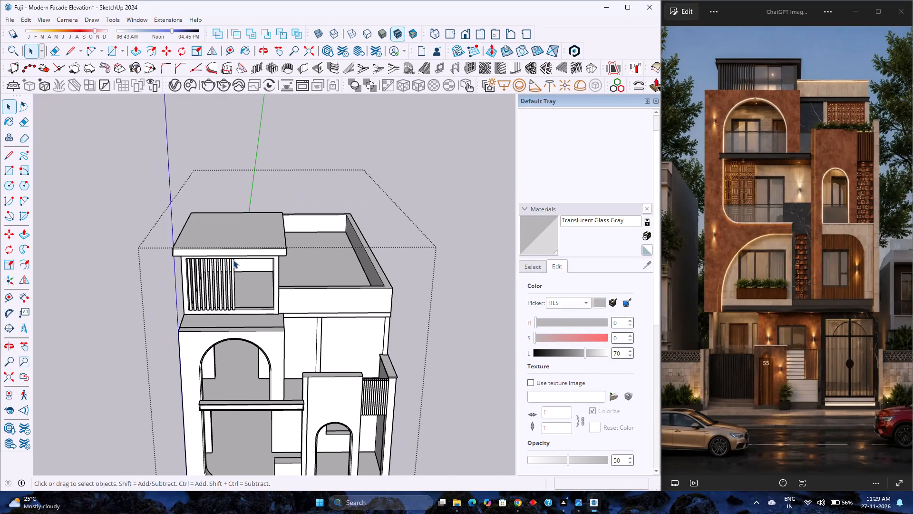
scroll(243, 321, "up", 3)
middle_click_drag(249, 317, 226, 333)
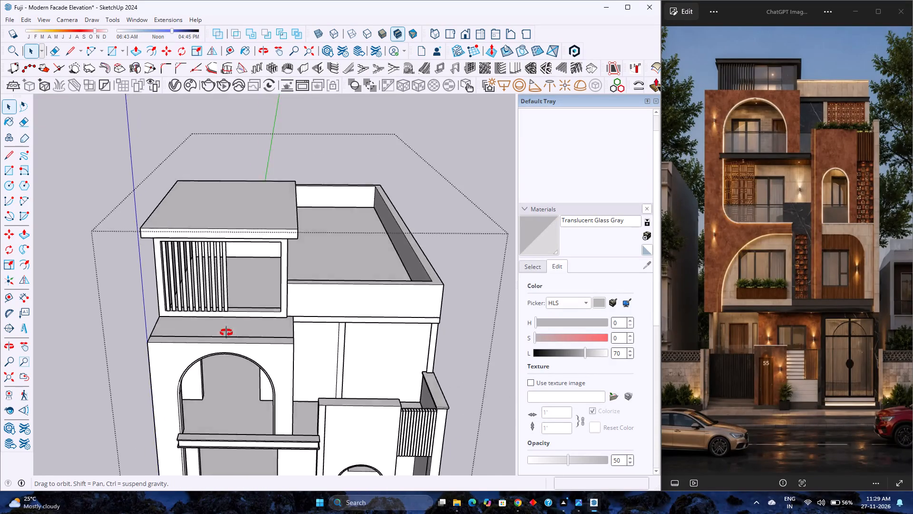
middle_click_drag(226, 333, 98, 354)
scroll(155, 311, "up", 3)
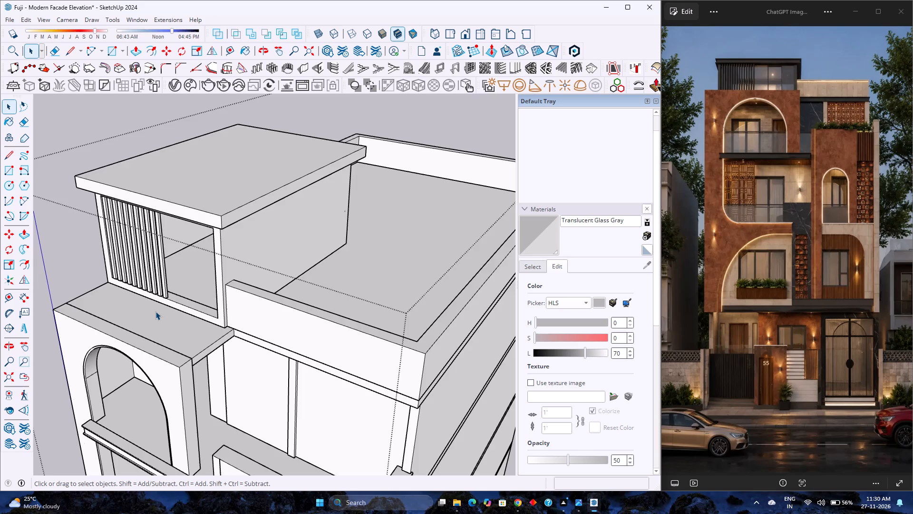
scroll(156, 311, "up", 4)
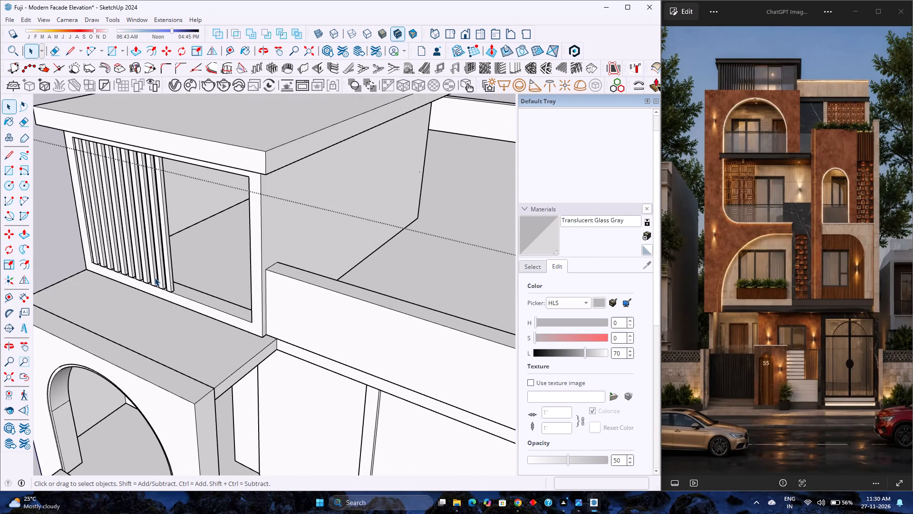
left_click(164, 270)
double_click(167, 267)
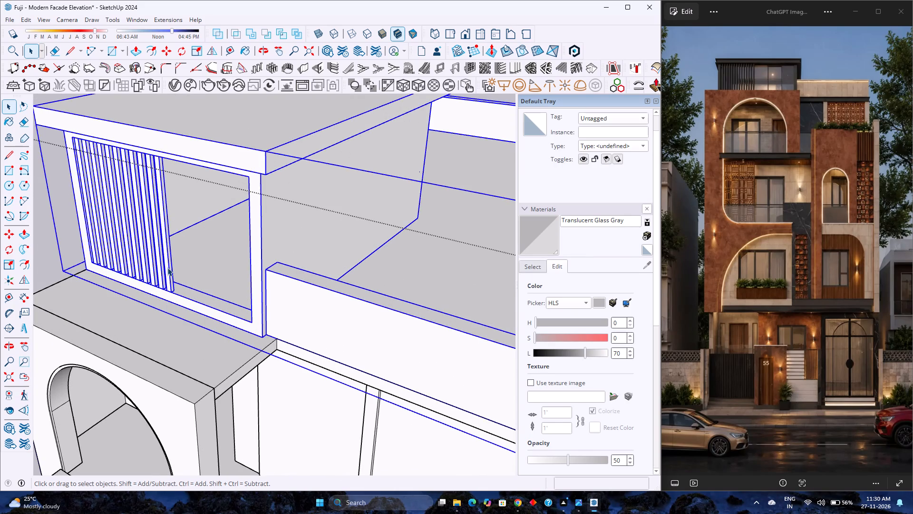
left_click(167, 267)
right_click(167, 267)
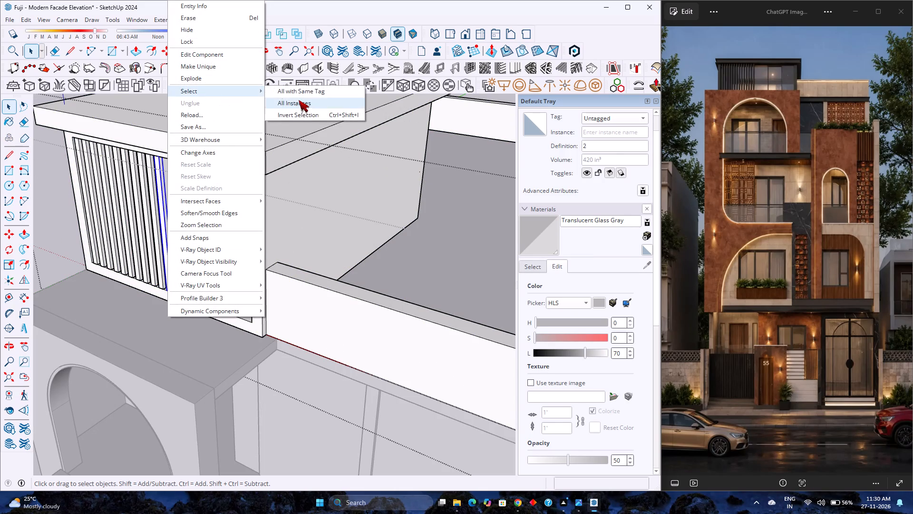
left_click(308, 101)
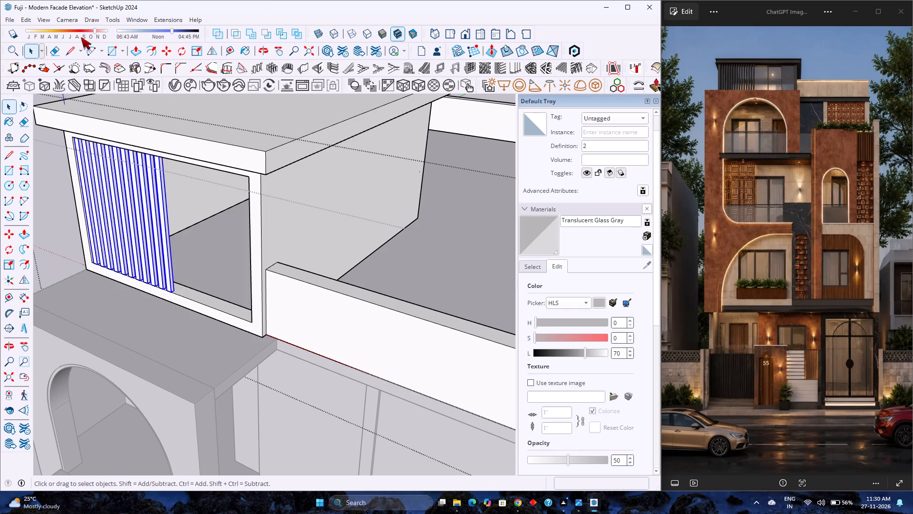
left_click(165, 52)
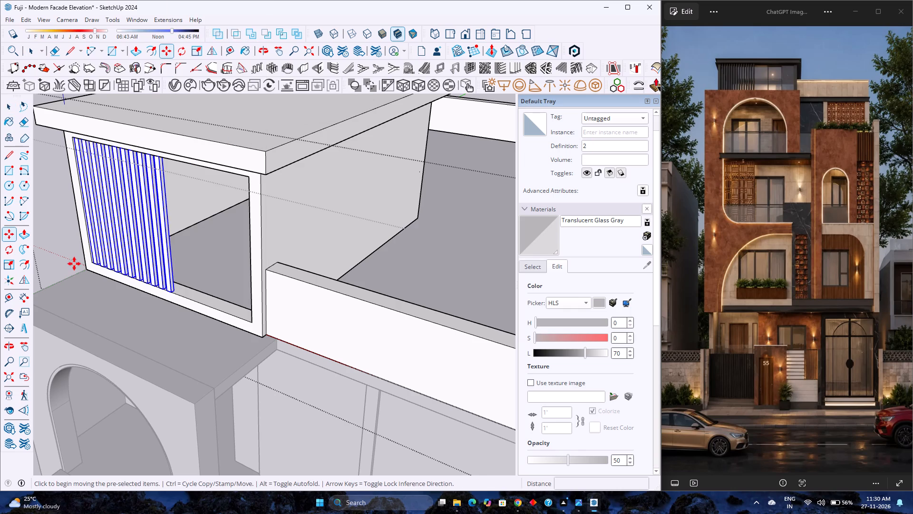
scroll(96, 267, "up", 9)
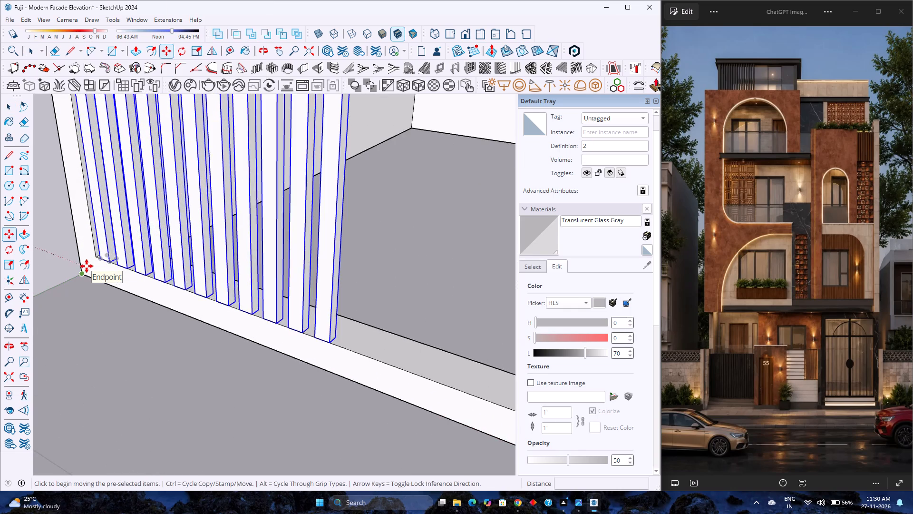
scroll(87, 266, "up", 11)
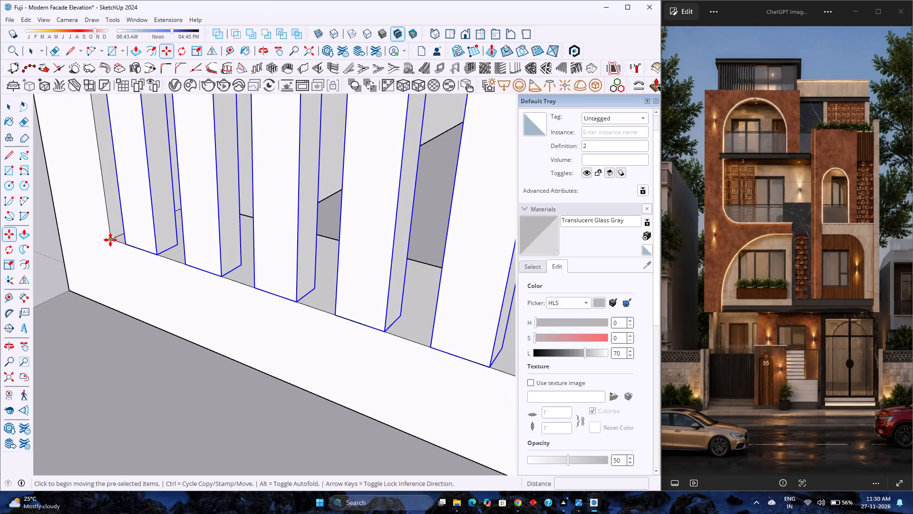
left_click(110, 239)
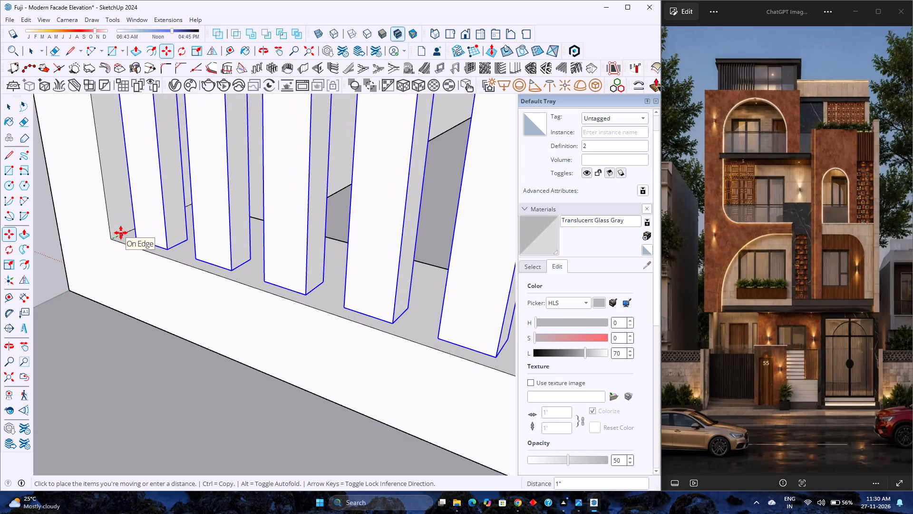
type("1.5")
key("Return")
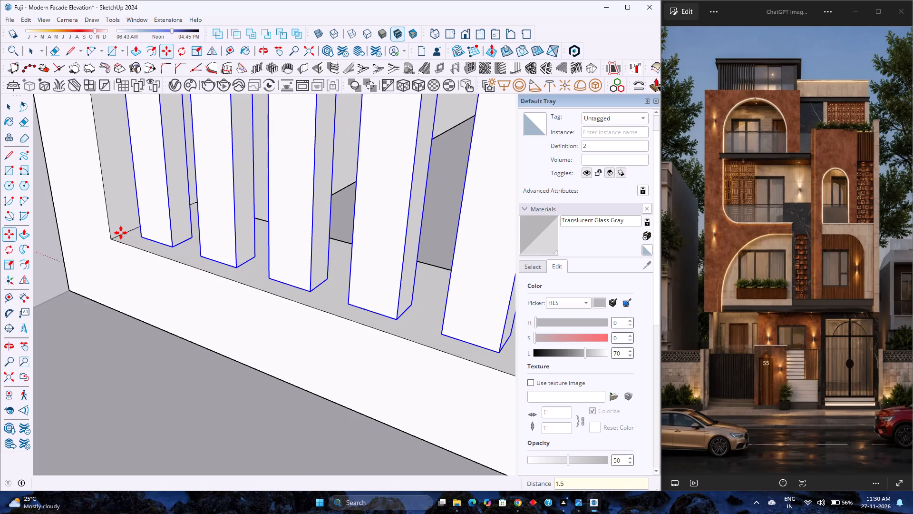
key("space")
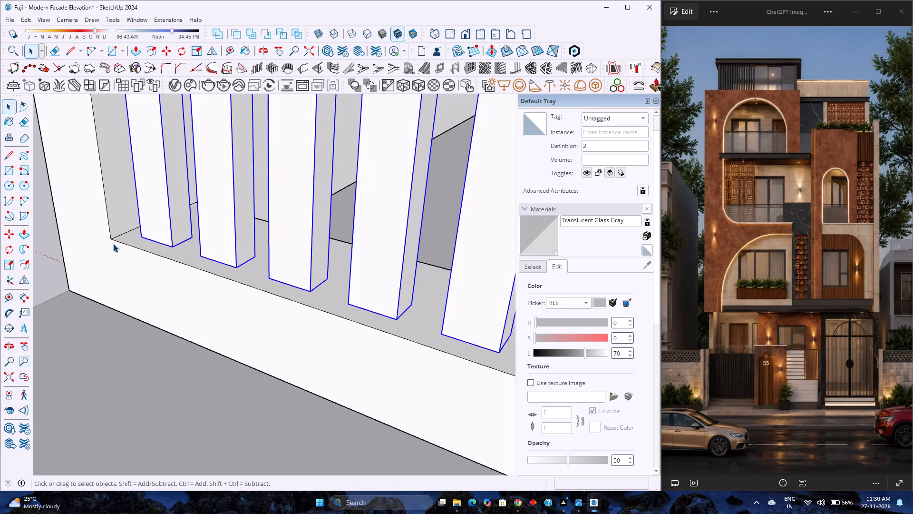
Examine how the recessed slats sit within the rooftop room's front frame, up close and from a wider view.
scroll(134, 243, "down", 3)
scroll(141, 248, "up", 3)
scroll(141, 248, "down", 10)
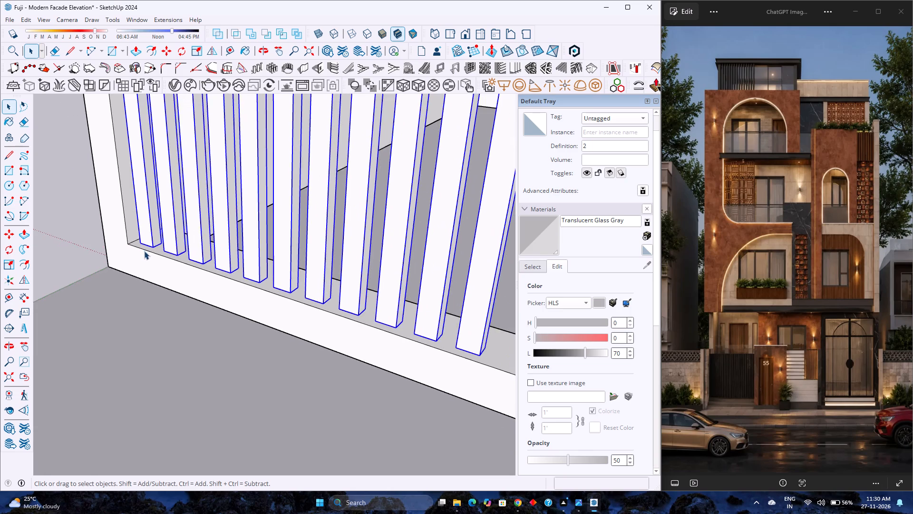
scroll(145, 254, "down", 1)
scroll(145, 255, "up", 2)
scroll(145, 255, "down", 3)
scroll(145, 255, "up", 2)
scroll(146, 257, "down", 1)
scroll(146, 258, "up", 1)
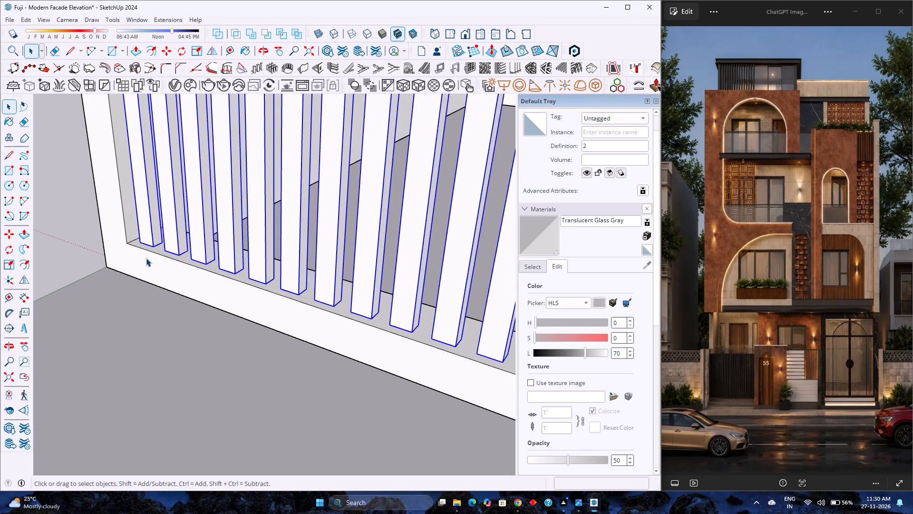
scroll(146, 258, "up", 1)
scroll(146, 258, "down", 2)
scroll(148, 260, "up", 1)
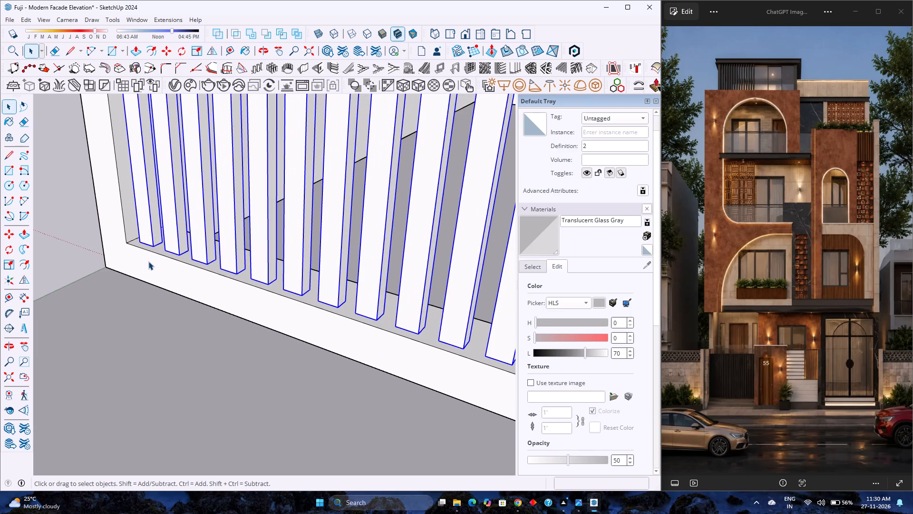
scroll(148, 262, "down", 1)
scroll(149, 264, "up", 3)
scroll(149, 264, "down", 12)
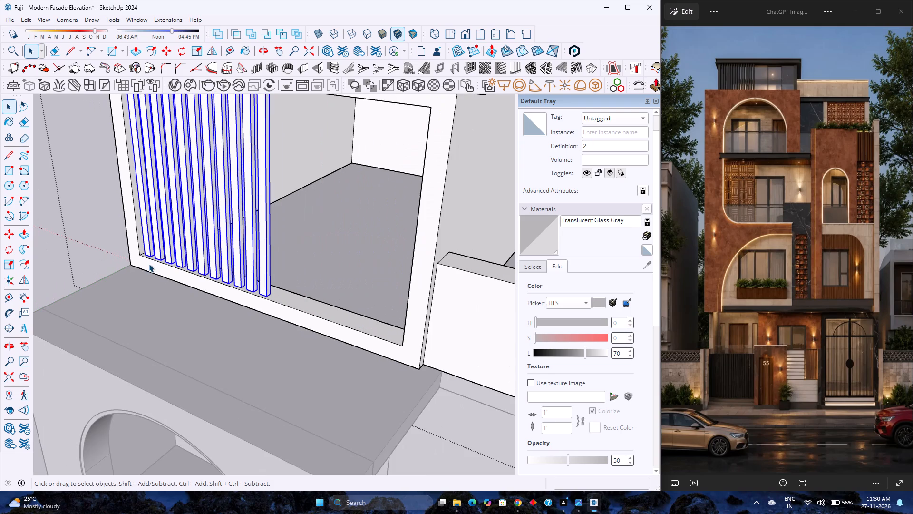
scroll(132, 277, "down", 8)
middle_click_drag(158, 287, 244, 288)
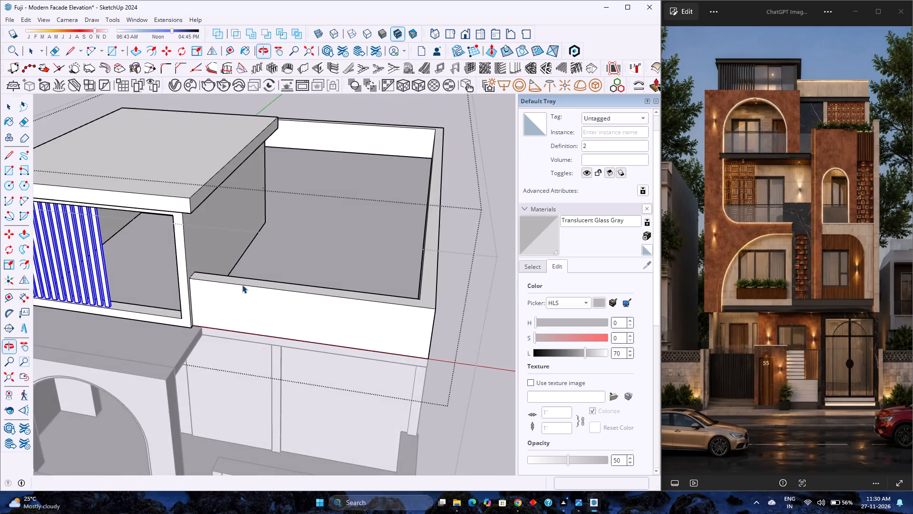
scroll(242, 283, "down", 9)
left_click(436, 270)
scroll(168, 200, "down", 2)
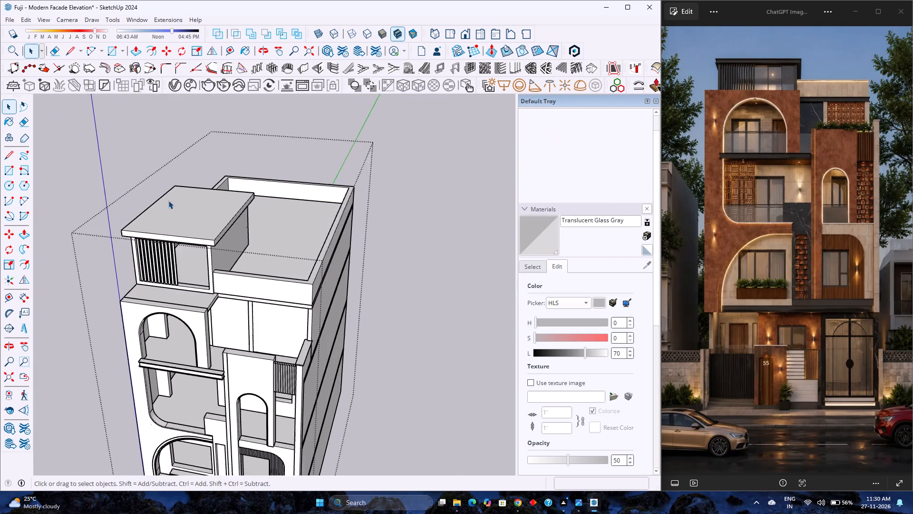
Open the group containing the rooftop room and terrace parapet for editing.
middle_click_drag(168, 200, 194, 166)
left_click(205, 228)
double_click(213, 218)
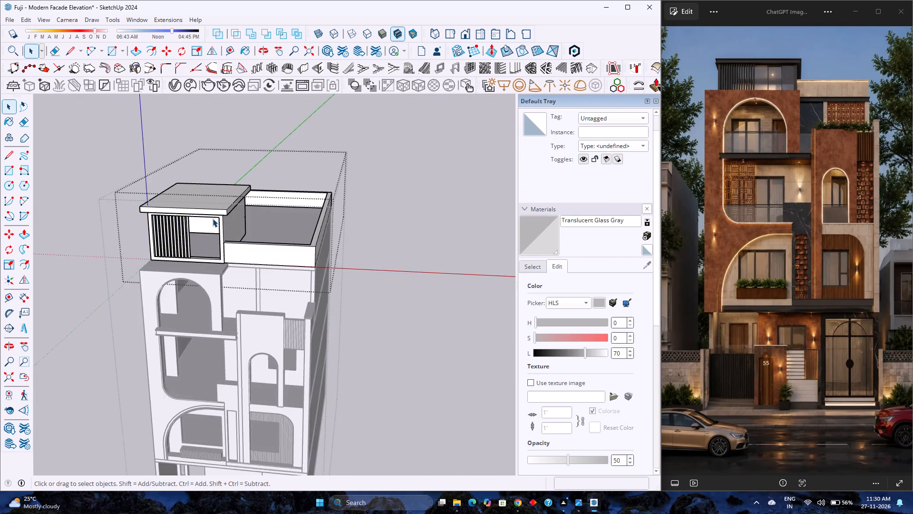
scroll(213, 218, "up", 3)
Search 3D Warehouse for "Five Sliding Doors" and look over the first models.
left_click(130, 23)
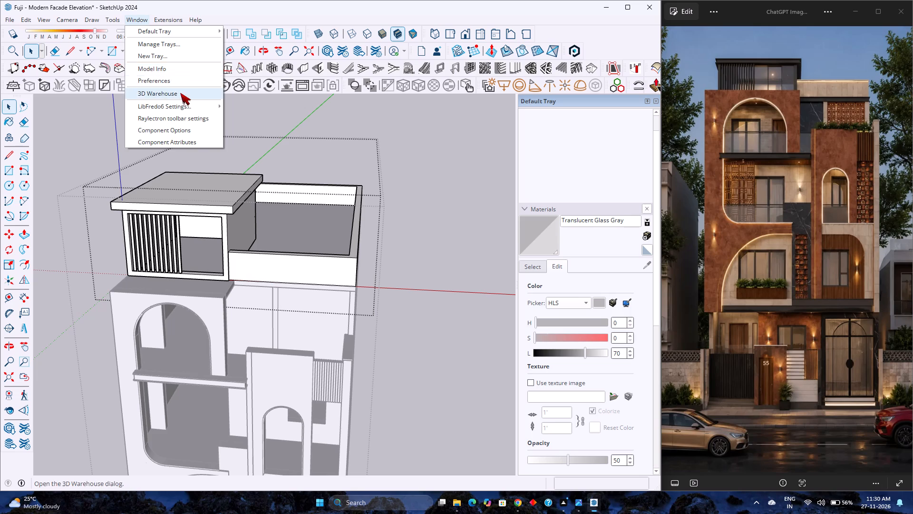
left_click(180, 93)
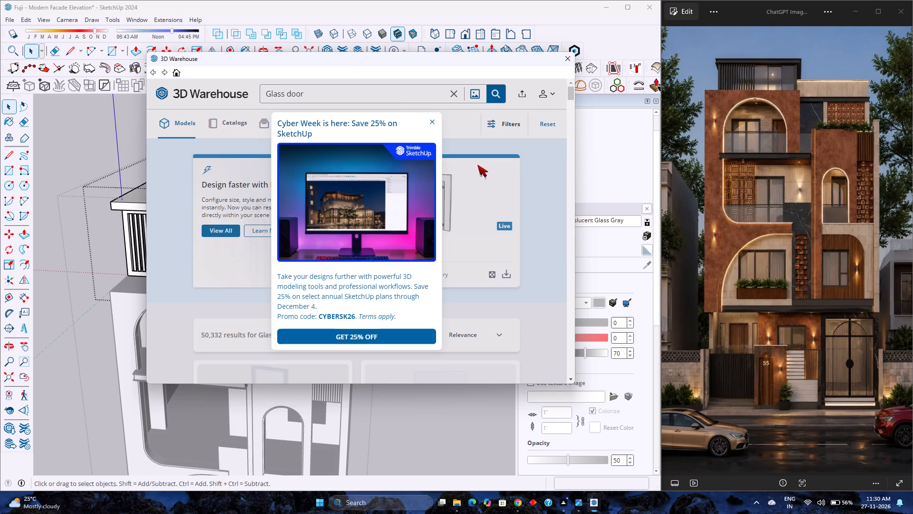
left_click(433, 122)
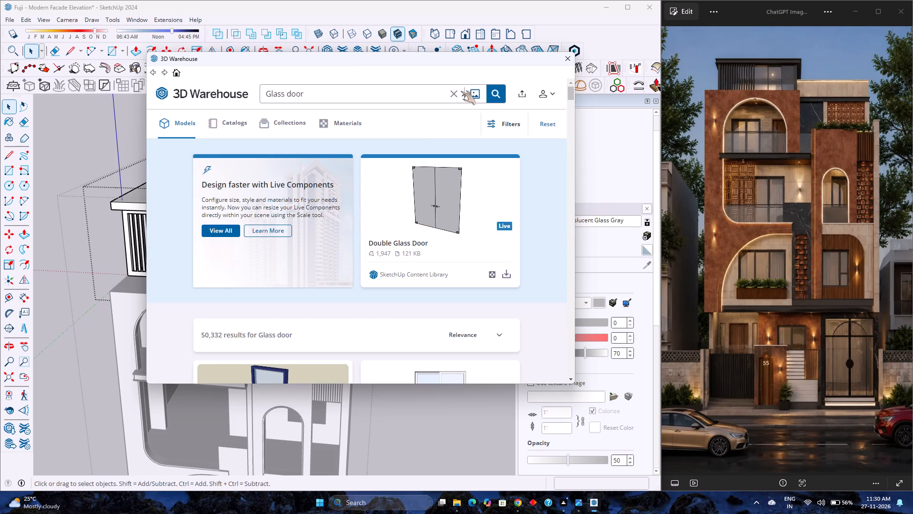
left_click(458, 90)
left_click(429, 90)
type("Five Slif")
key("BackSpace")
type("ding")
key("space")
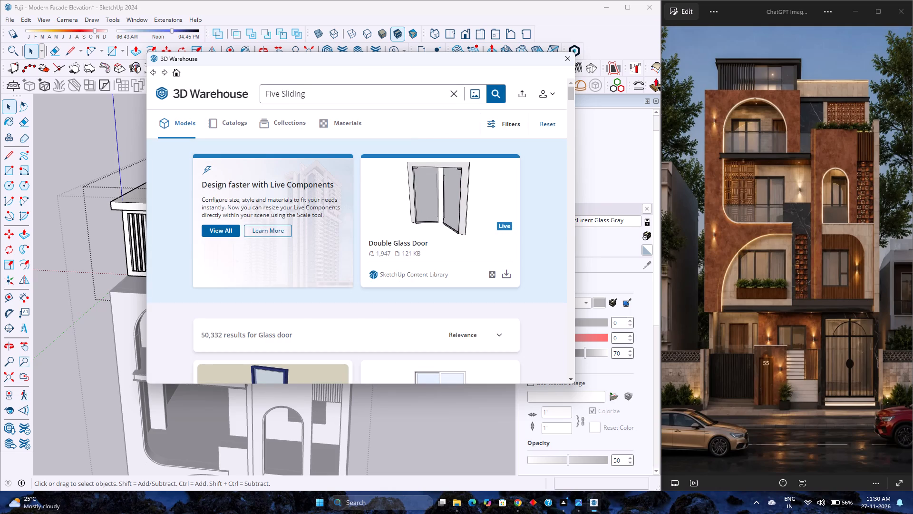
key("shift+d")
key("BackSpace")
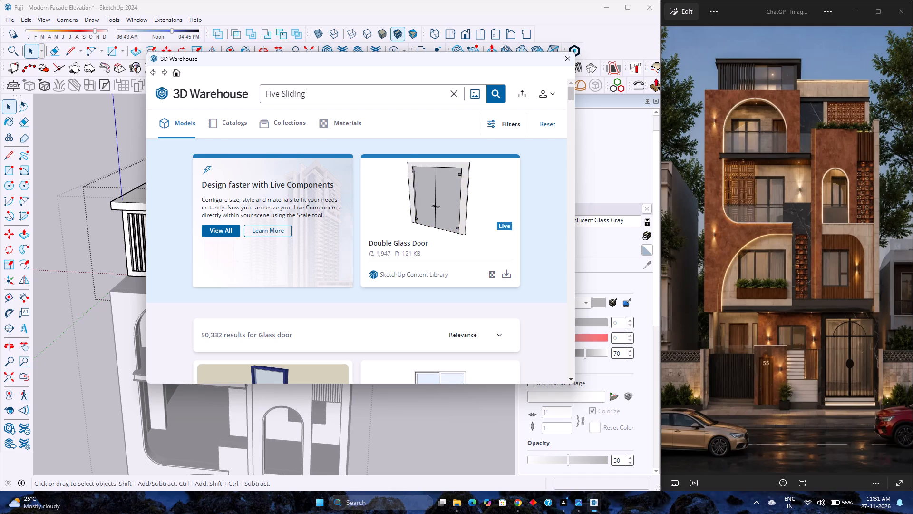
type("Doors")
key("Return")
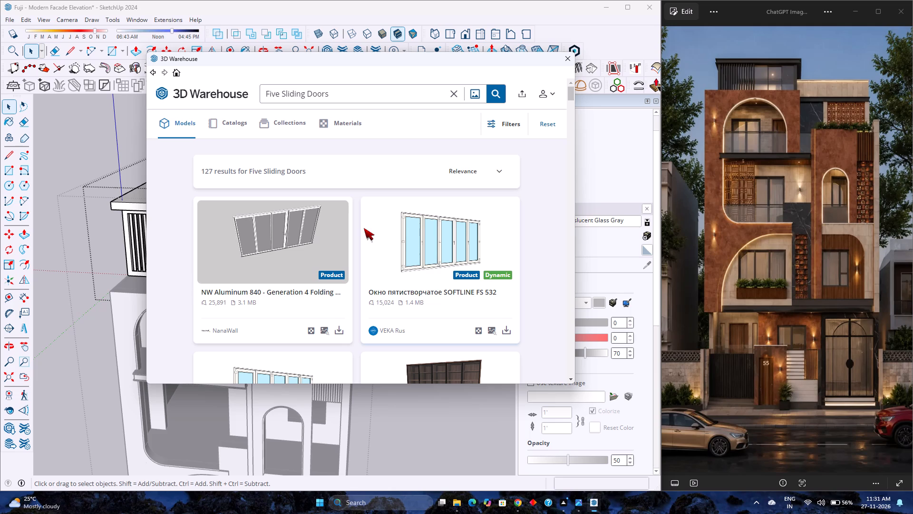
scroll(359, 207, "down", 2)
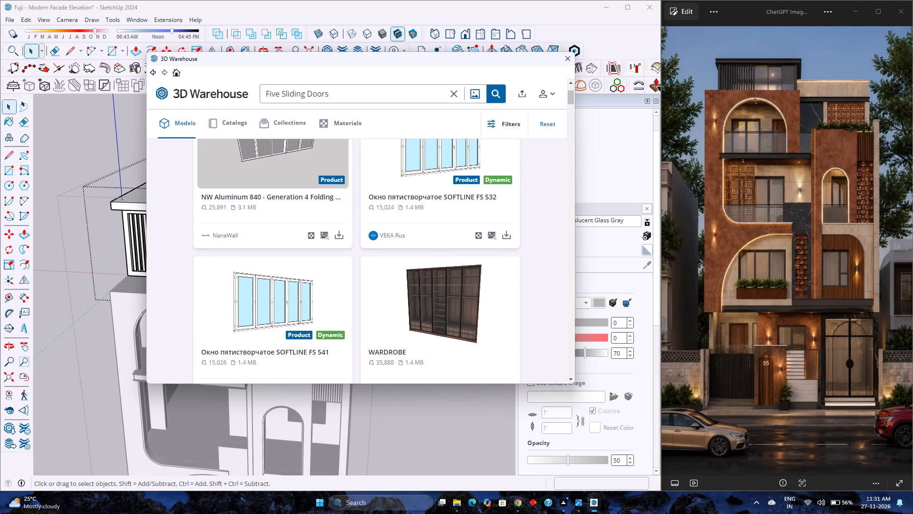
Change the 3D Warehouse search to "Four Sliding Doors" and run it.
left_click(284, 96)
key("Left")
key("BackSpace")
key("BackSpace")
key("BackSpace")
key("BackSpace")
key("BackSpace")
key("BackSpace")
key("BackSpace")
key("BackSpace")
key("BackSpace")
type("Four")
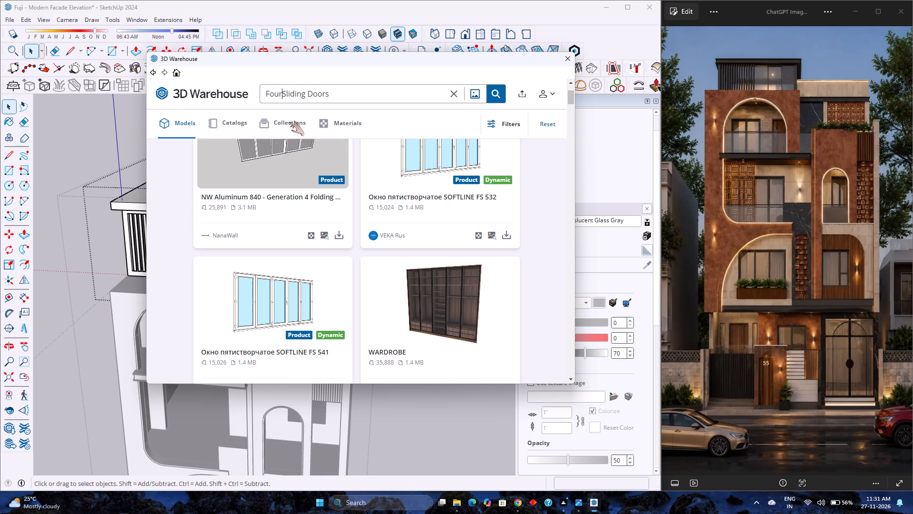
key("space")
key("Return")
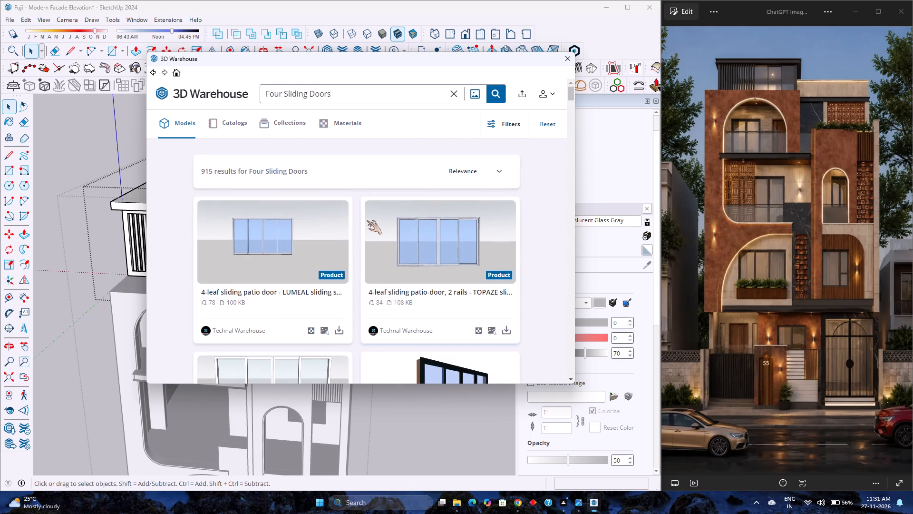
Look through the "Four Sliding Doors" results for a four-panel glass door suited to the rooftop room.
scroll(359, 267, "down", 4)
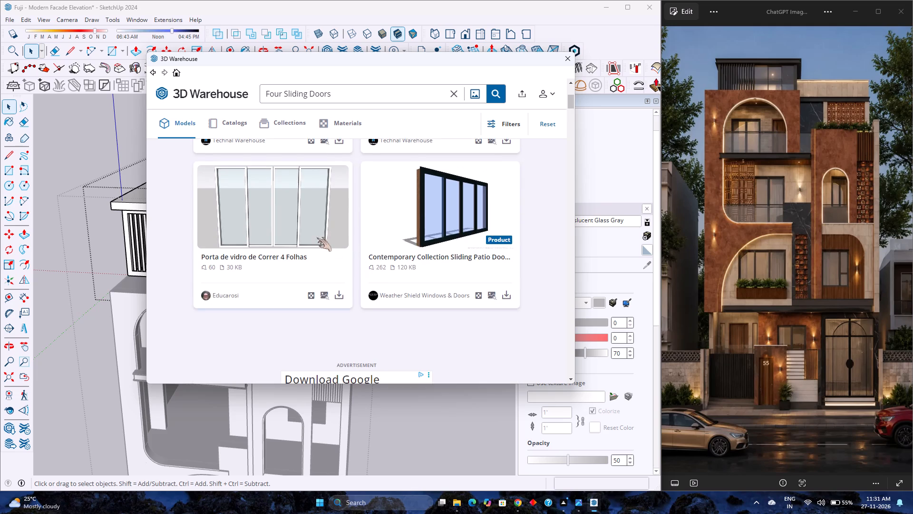
scroll(312, 235, "down", 5)
scroll(312, 235, "up", 4)
scroll(312, 235, "down", 3)
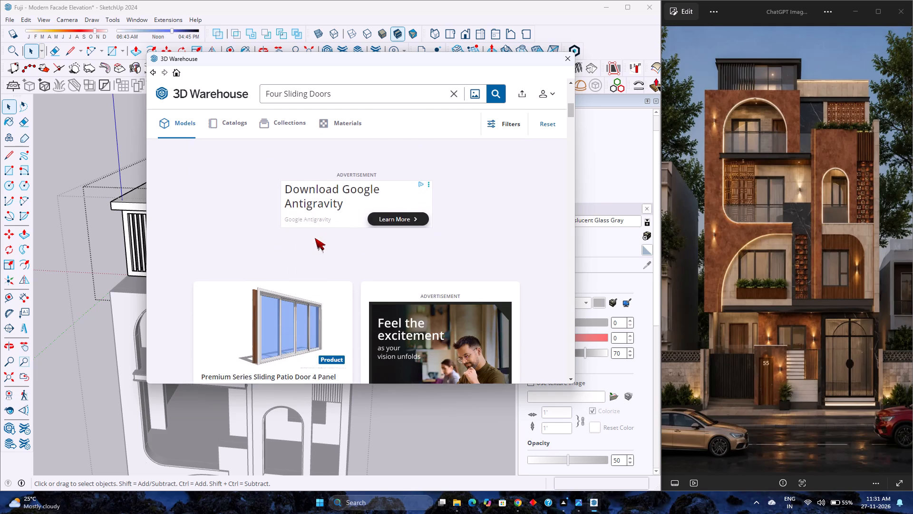
scroll(315, 238, "down", 7)
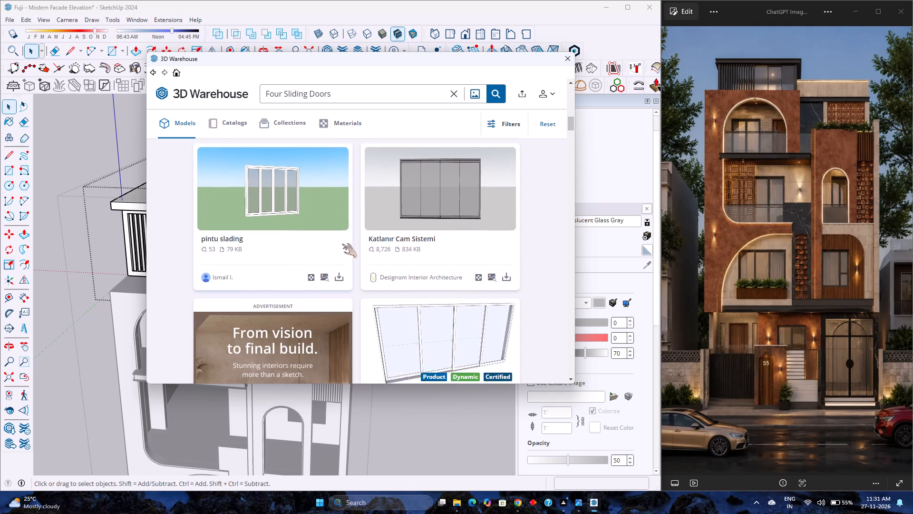
scroll(346, 246, "down", 6)
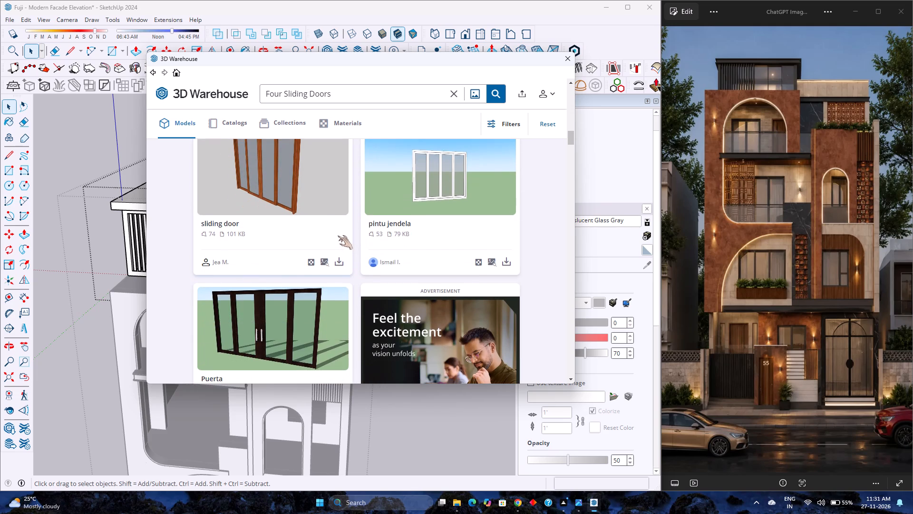
scroll(338, 236, "down", 9)
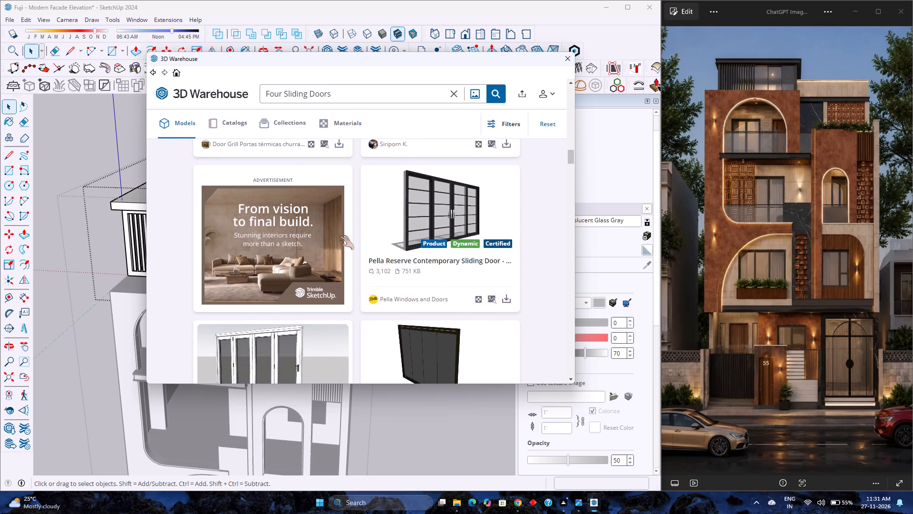
scroll(339, 236, "down", 8)
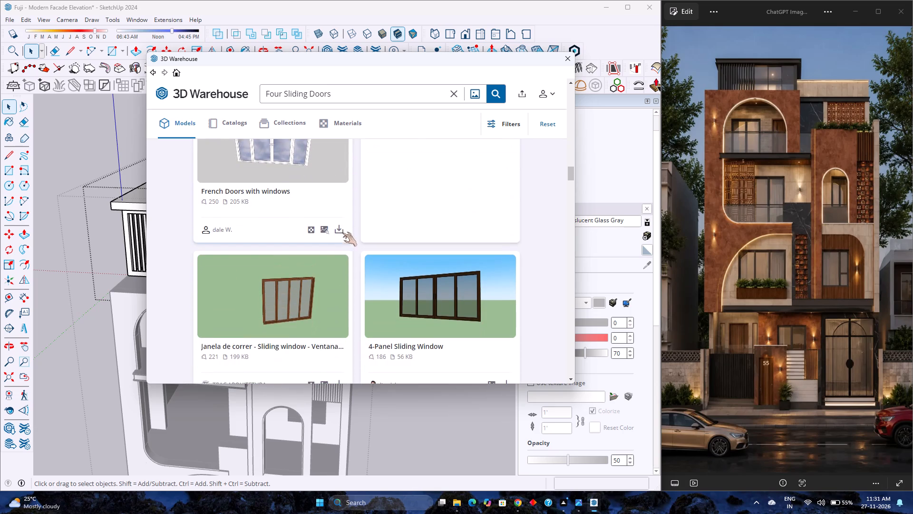
scroll(345, 233, "down", 9)
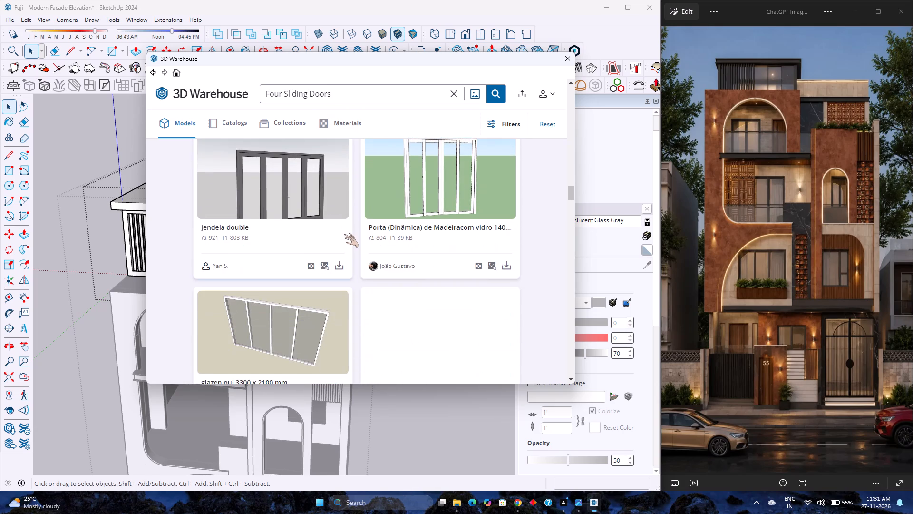
scroll(343, 234, "down", 2)
scroll(340, 233, "up", 4)
scroll(340, 232, "down", 4)
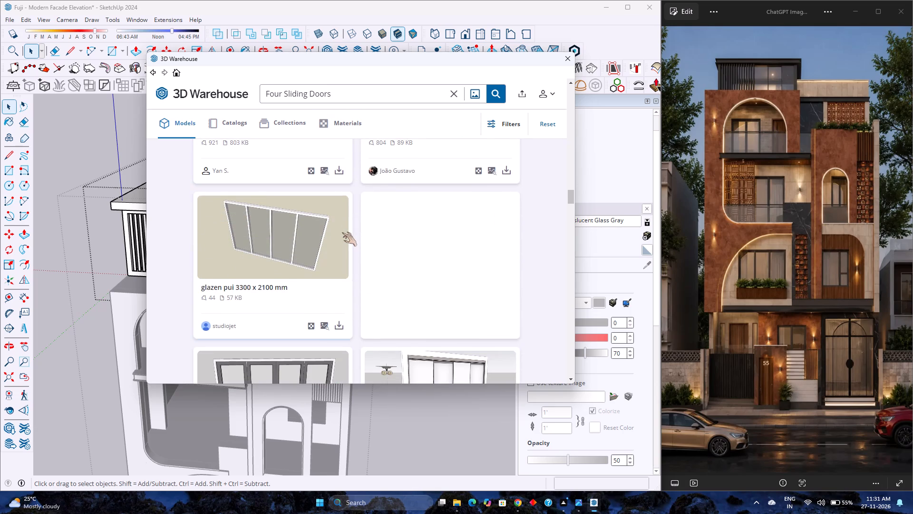
scroll(342, 233, "down", 9)
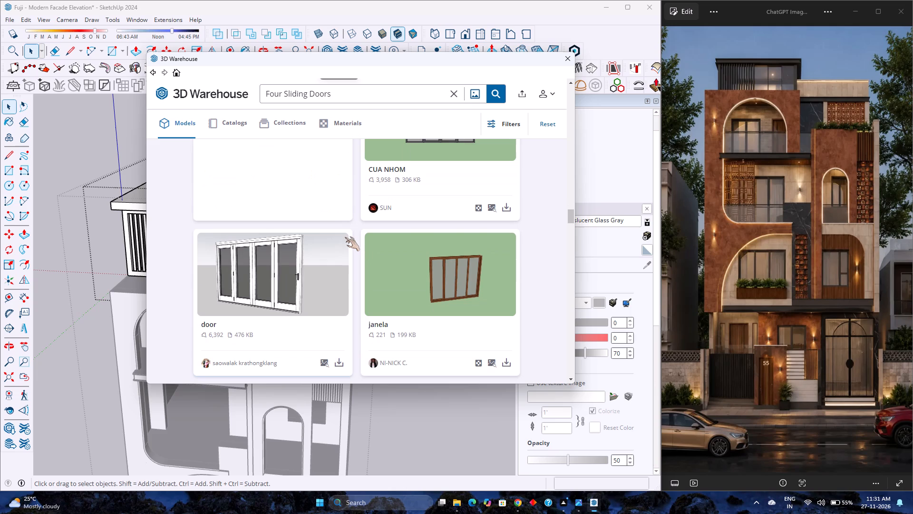
scroll(345, 237, "down", 7)
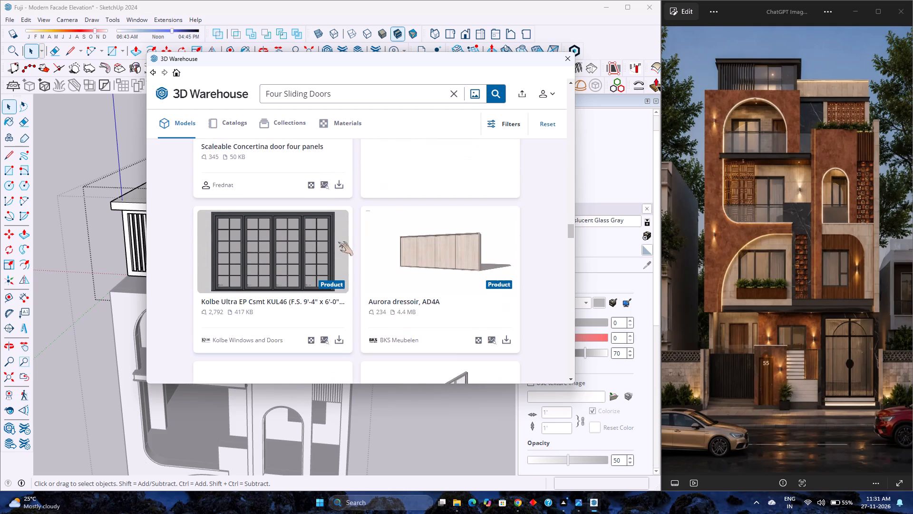
scroll(339, 241, "down", 10)
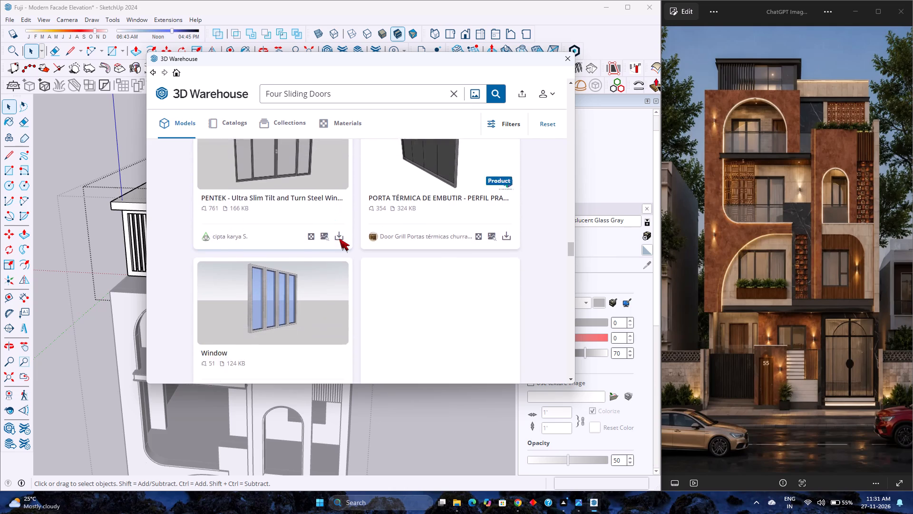
scroll(339, 238, "down", 8)
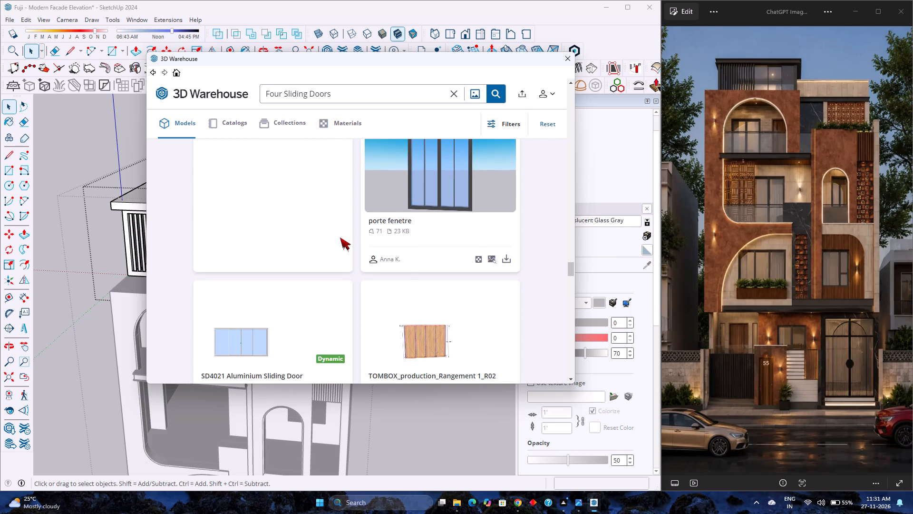
scroll(340, 237, "down", 12)
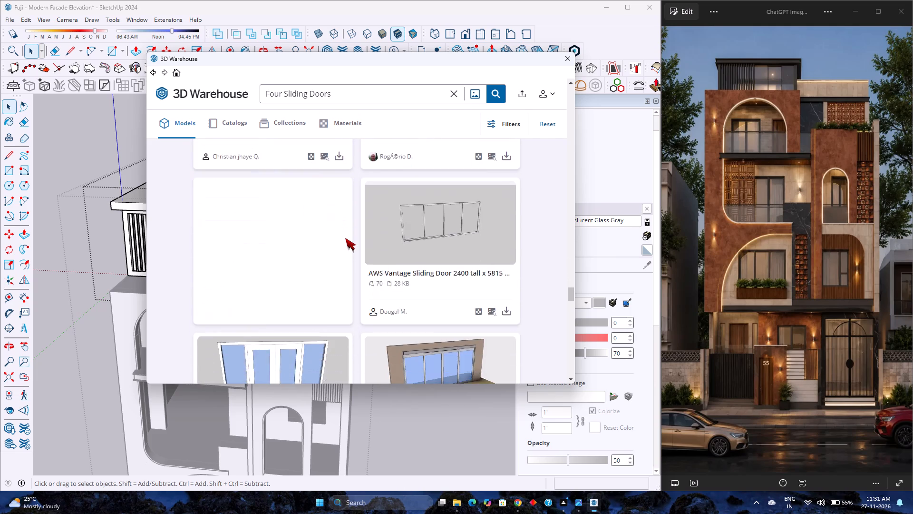
scroll(345, 238, "up", 4)
scroll(345, 240, "down", 12)
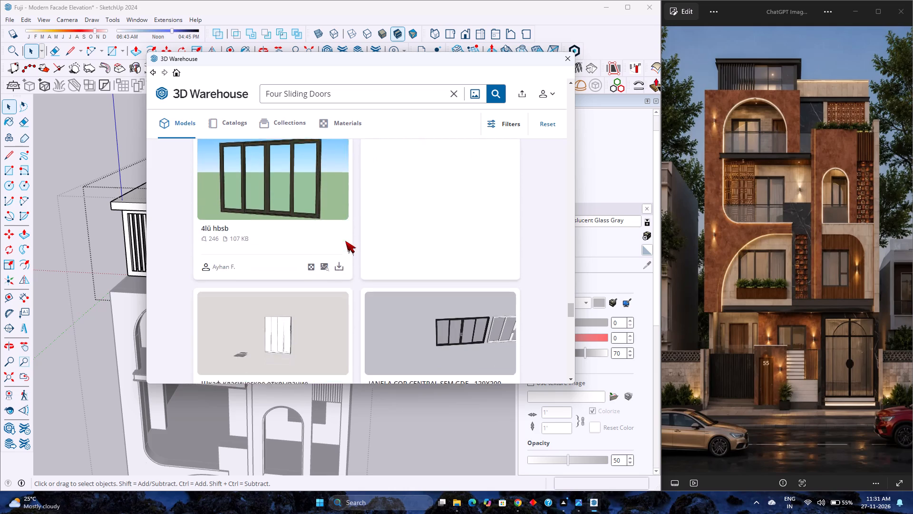
scroll(345, 241, "down", 8)
scroll(356, 245, "up", 1)
scroll(356, 245, "down", 5)
scroll(356, 245, "up", 5)
scroll(356, 245, "down", 8)
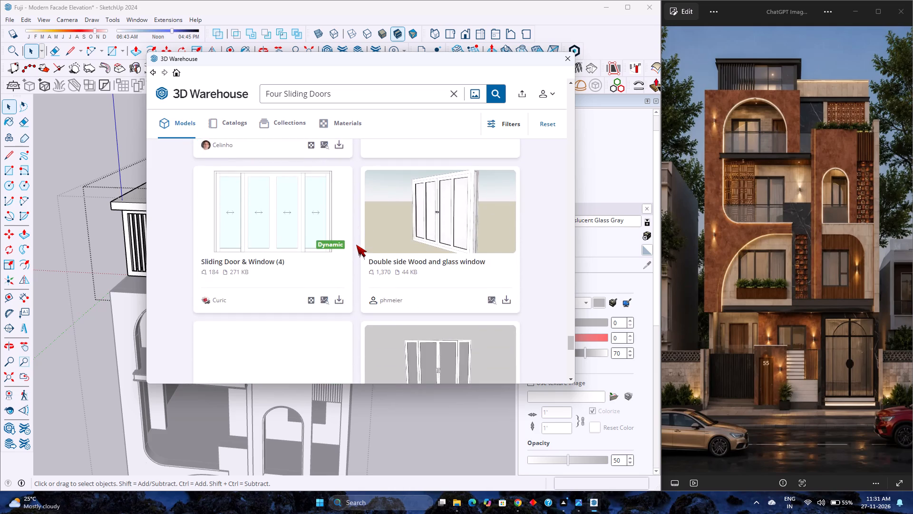
scroll(356, 245, "down", 5)
scroll(356, 245, "up", 4)
Review the "Four Sliding Doors" results again from the first models, comparing the four-panel door candidates.
left_click_drag(568, 343, 568, 343)
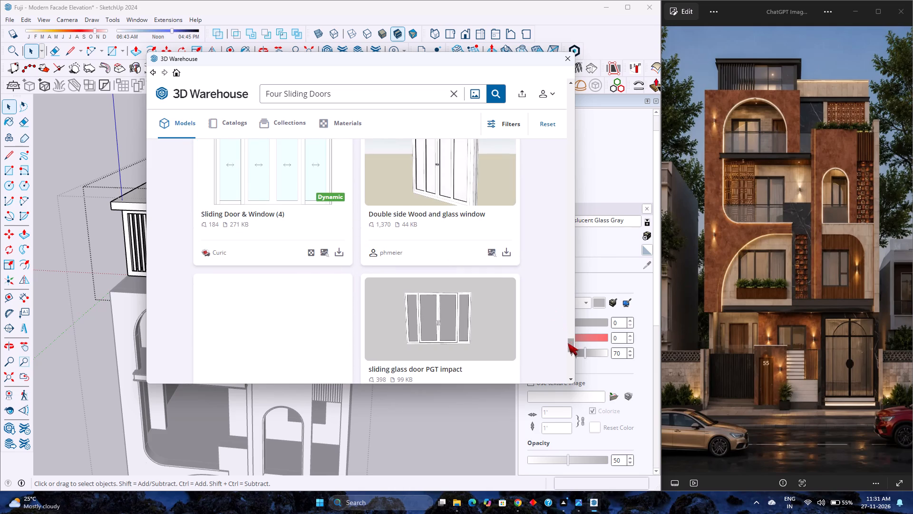
left_click_drag(568, 343, 581, 84)
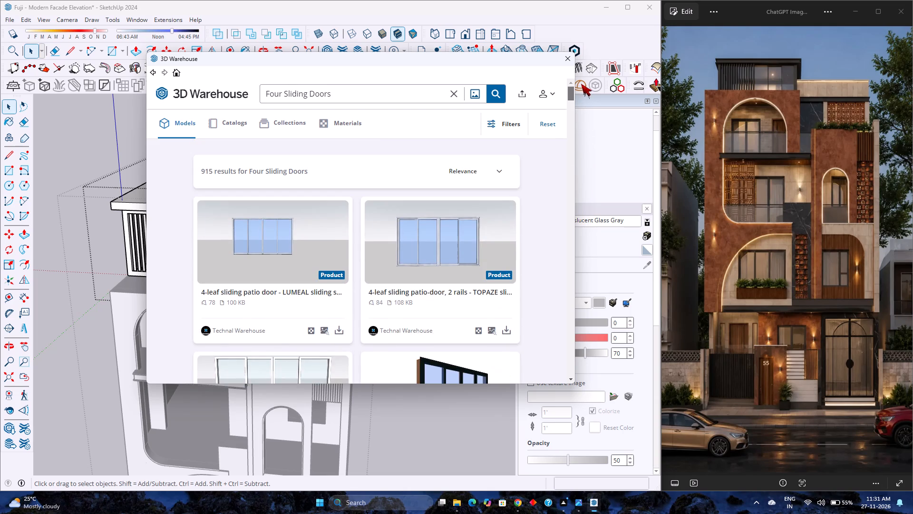
left_click_drag(581, 84, 582, 84)
scroll(342, 261, "down", 3)
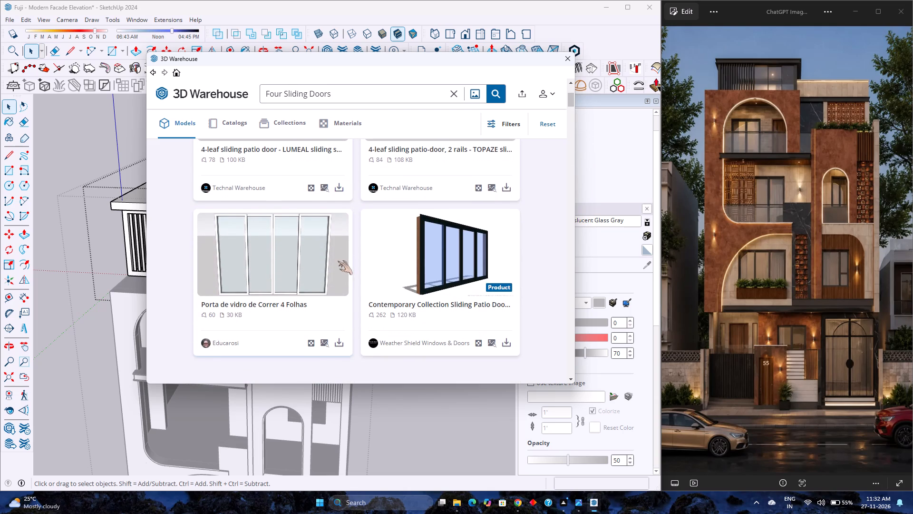
scroll(338, 257, "down", 10)
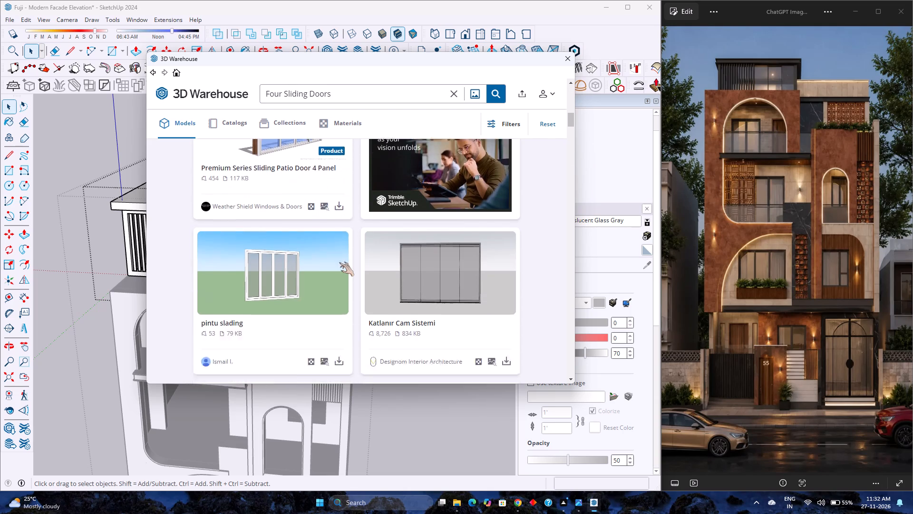
scroll(339, 262, "down", 5)
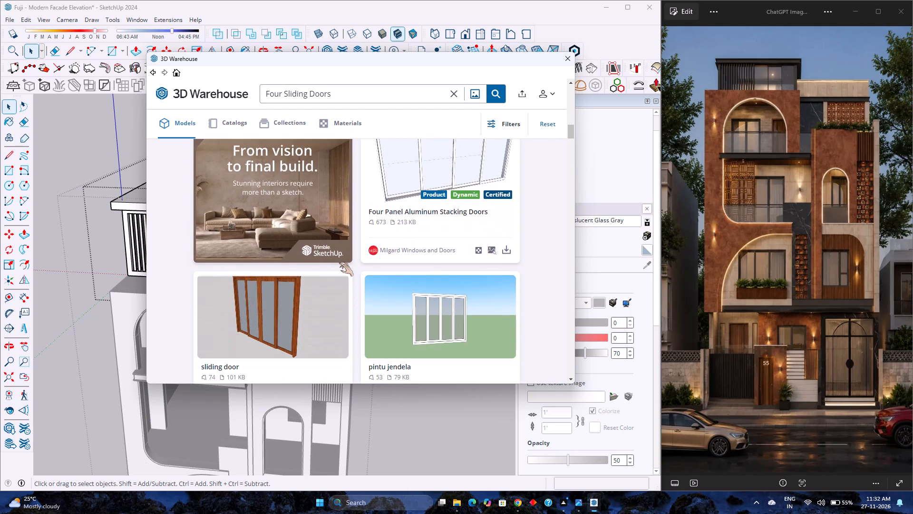
scroll(339, 262, "down", 8)
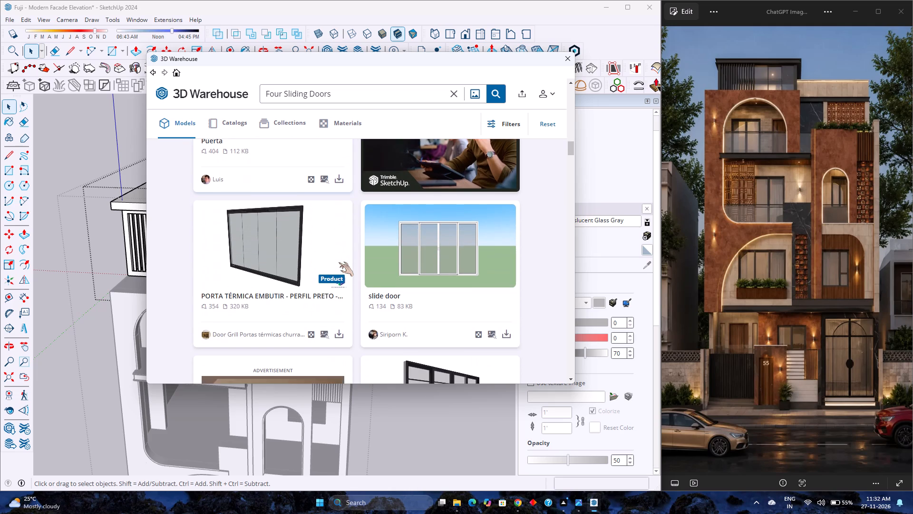
scroll(339, 262, "down", 6)
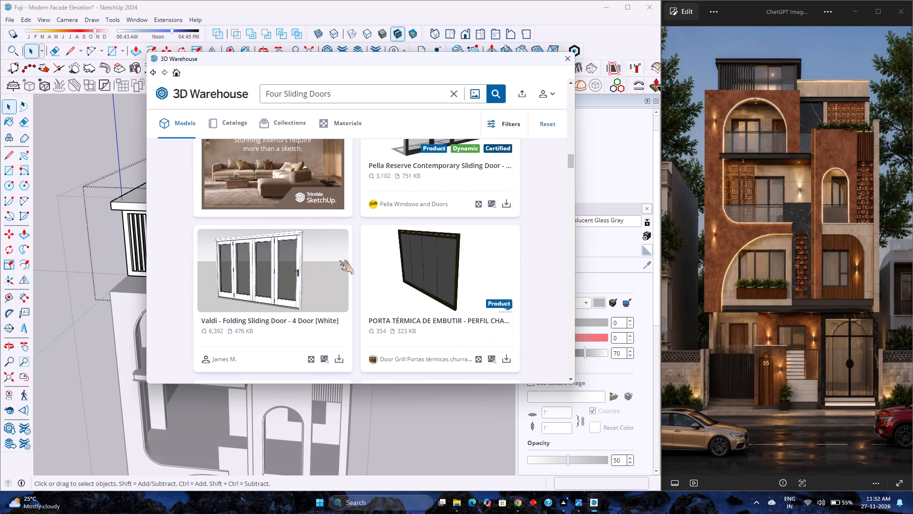
scroll(339, 260, "down", 9)
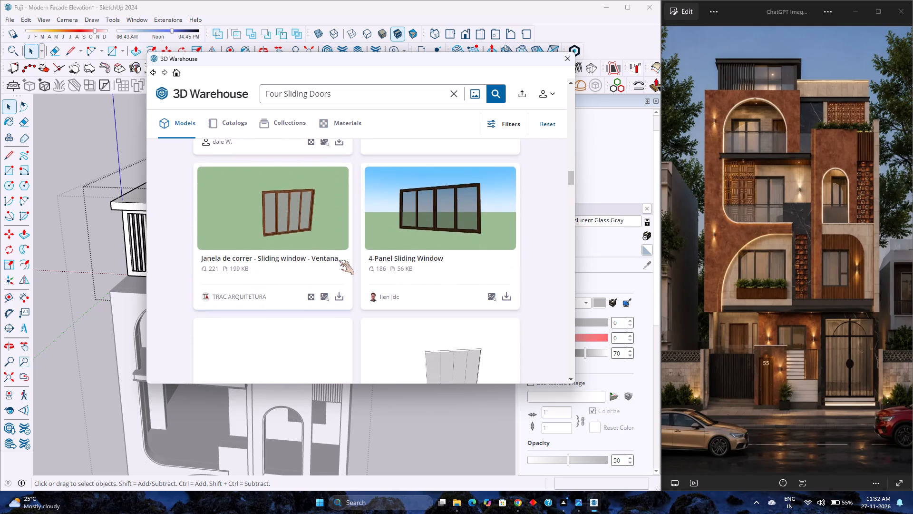
scroll(339, 261, "down", 4)
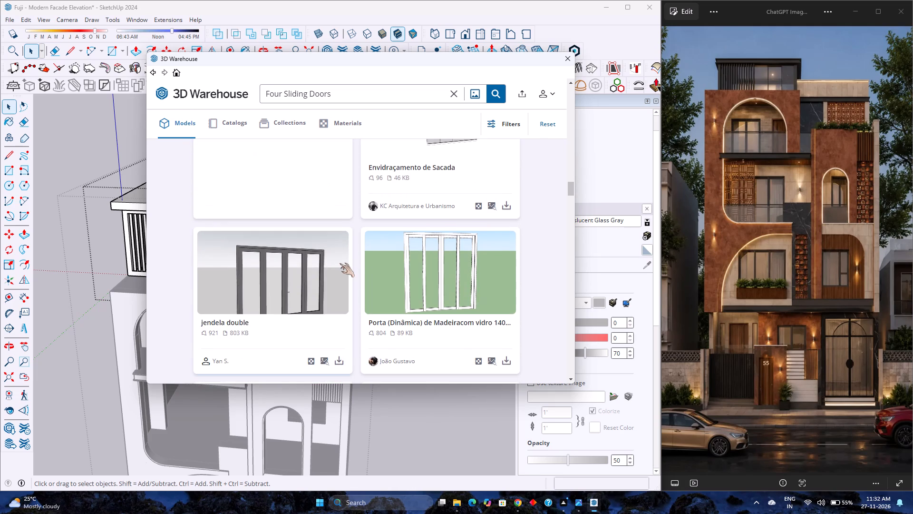
scroll(340, 263, "down", 4)
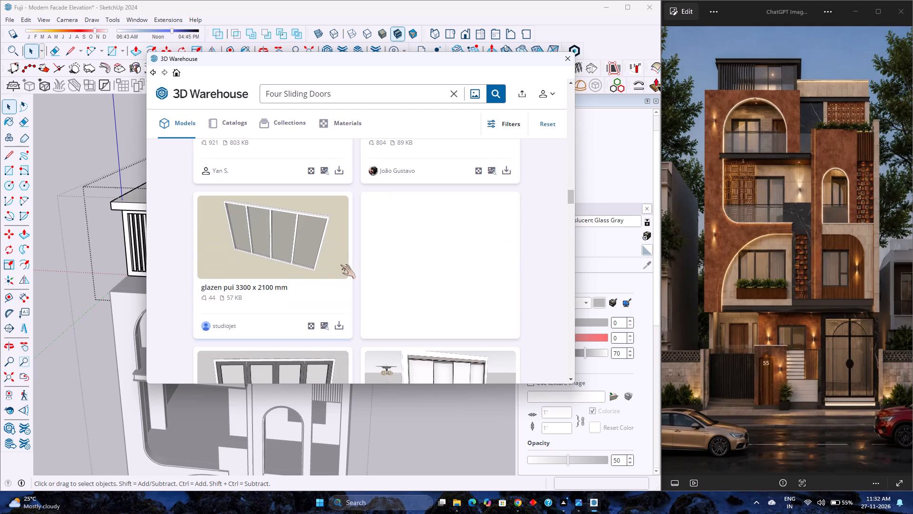
scroll(340, 265, "down", 7)
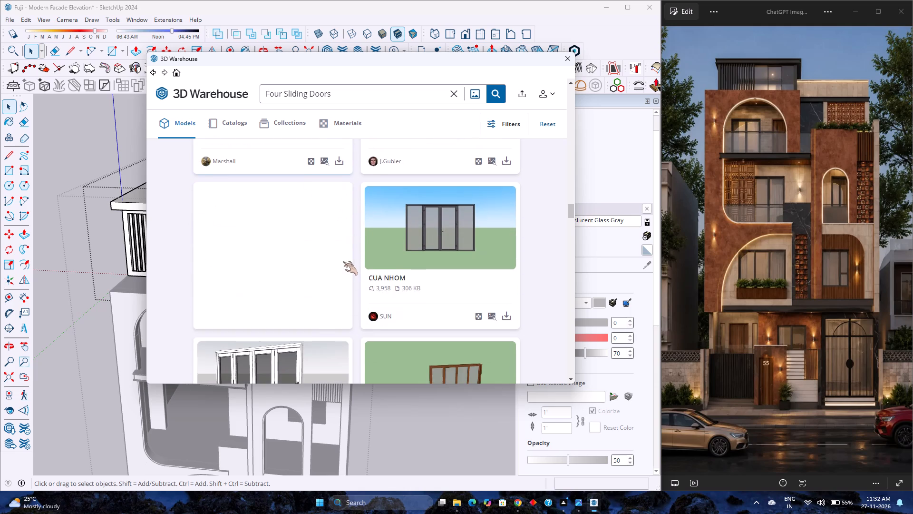
scroll(343, 261, "down", 8)
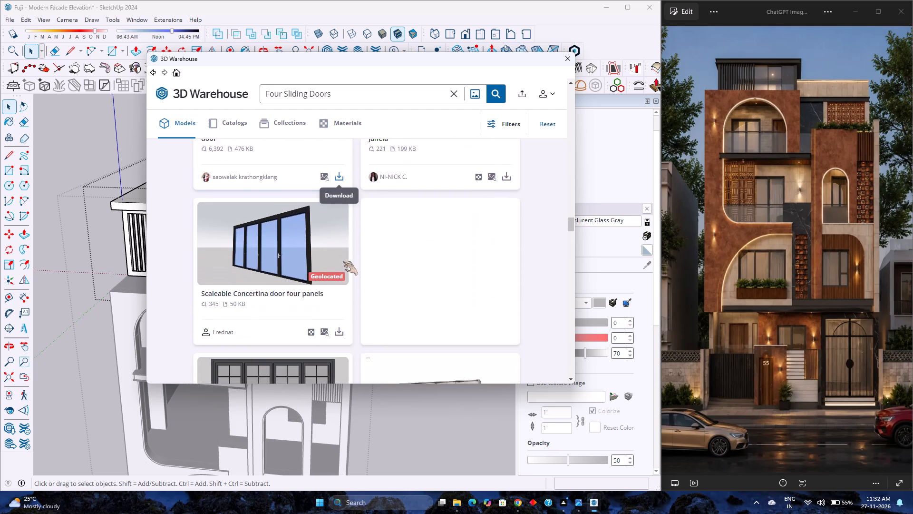
scroll(343, 261, "down", 8)
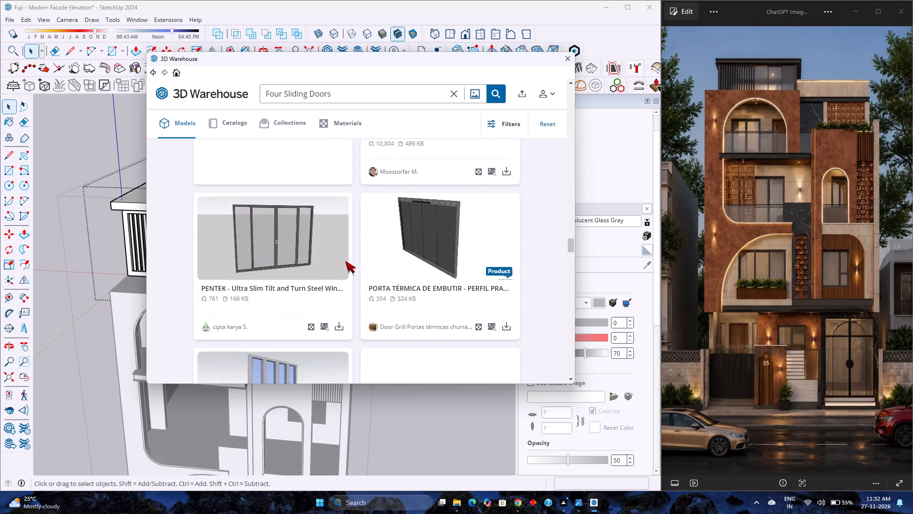
Request the download of the "4-leaf sliding patio-door, 2 rails - TOPAZE" model, watch the Image Search video for extra downloads, and decline the subscription offer.
left_click_drag(572, 253, 572, 187)
left_click_drag(568, 256, 570, 102)
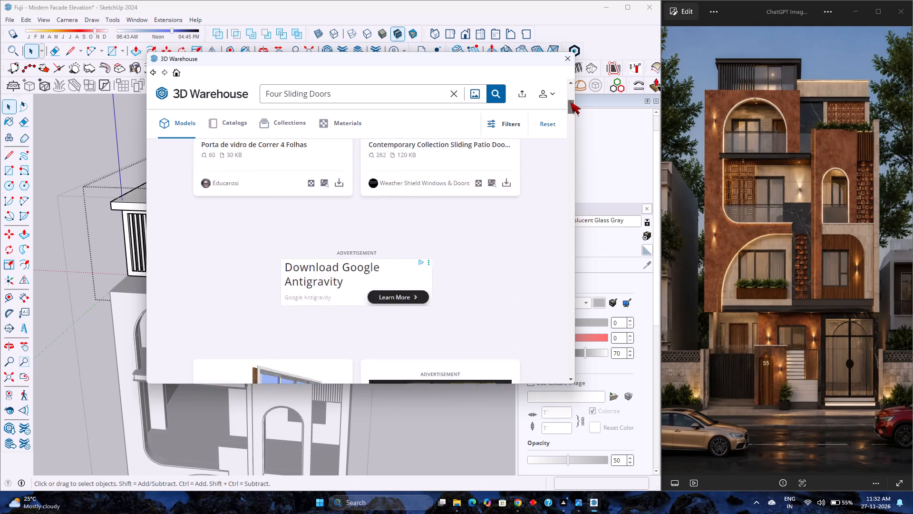
left_click_drag(570, 102, 580, 69)
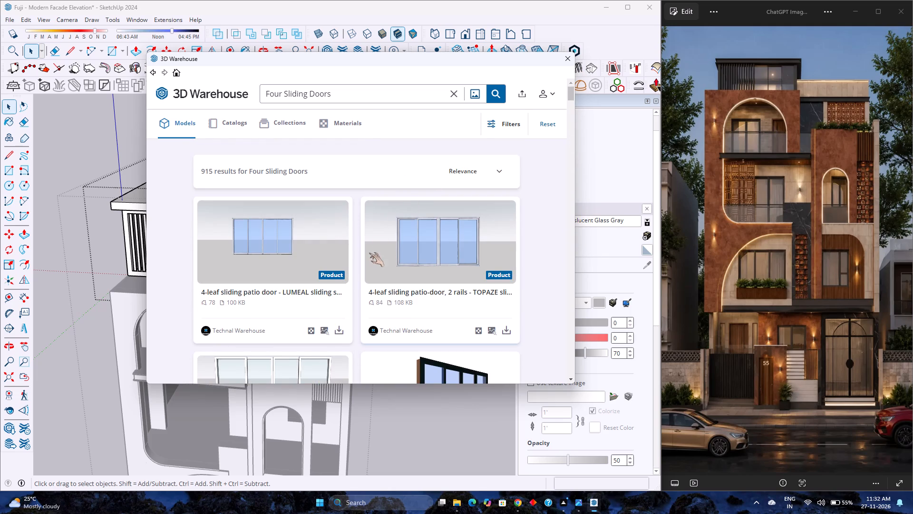
left_click(509, 331)
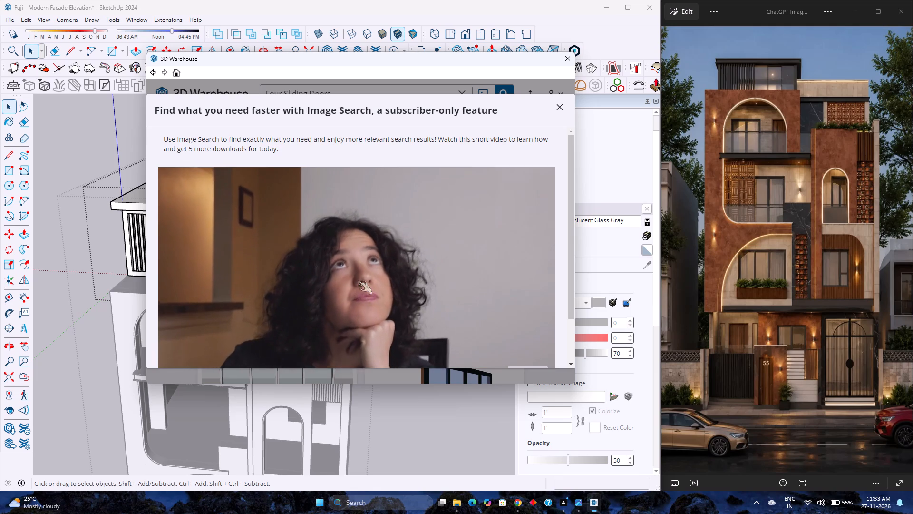
scroll(357, 280, "down", 10)
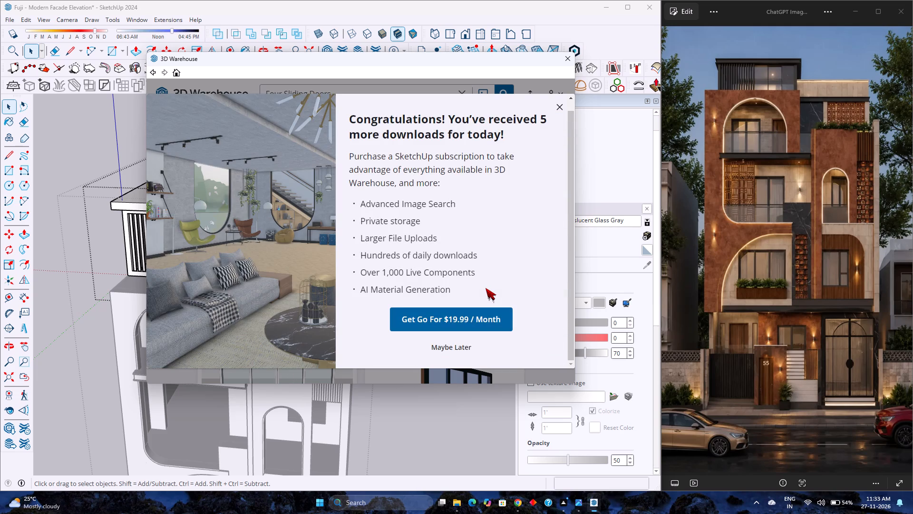
left_click_drag(448, 349, 447, 354)
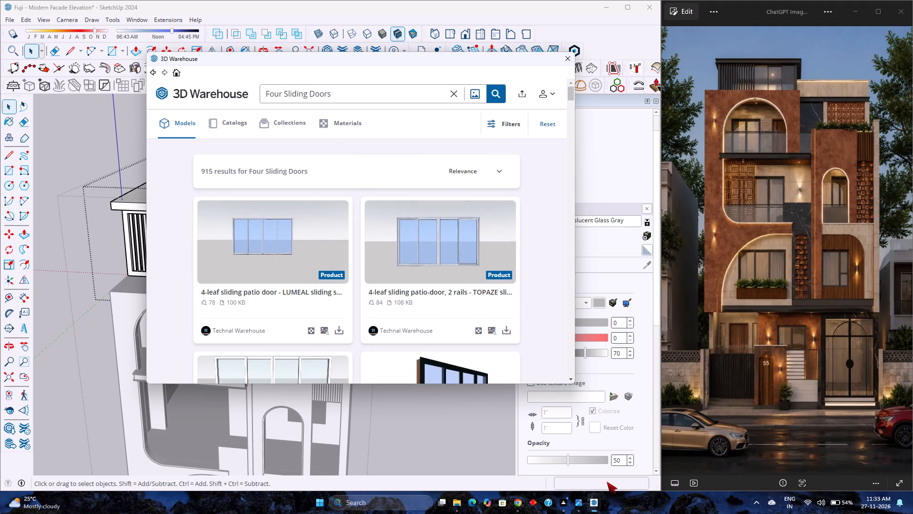
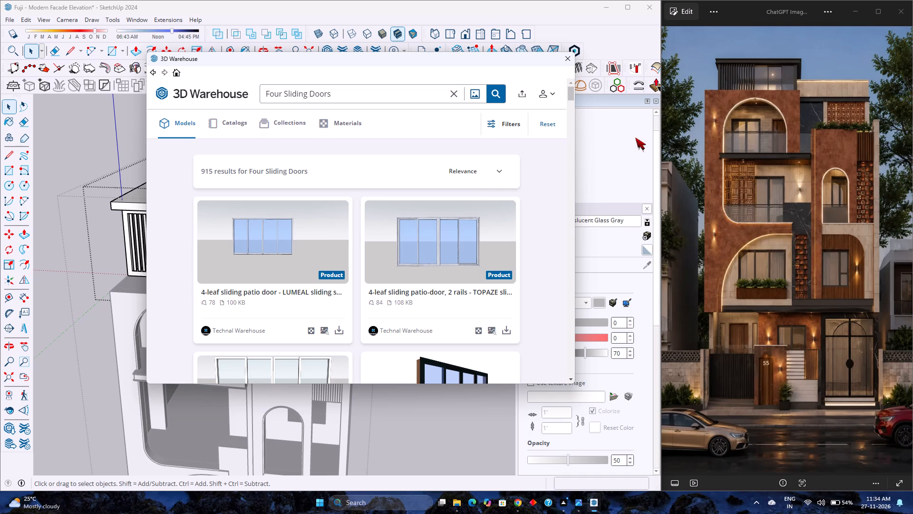
Look further through the "Four Sliding Doors" results for another four-panel glass door suited to the rooftop room.
scroll(335, 234, "down", 4)
scroll(335, 234, "up", 3)
scroll(336, 234, "down", 3)
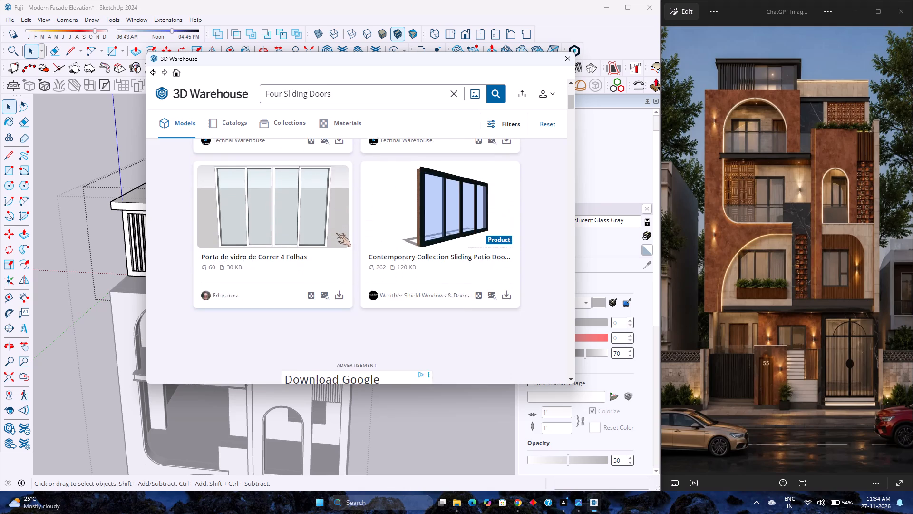
scroll(336, 233, "down", 4)
scroll(336, 233, "up", 2)
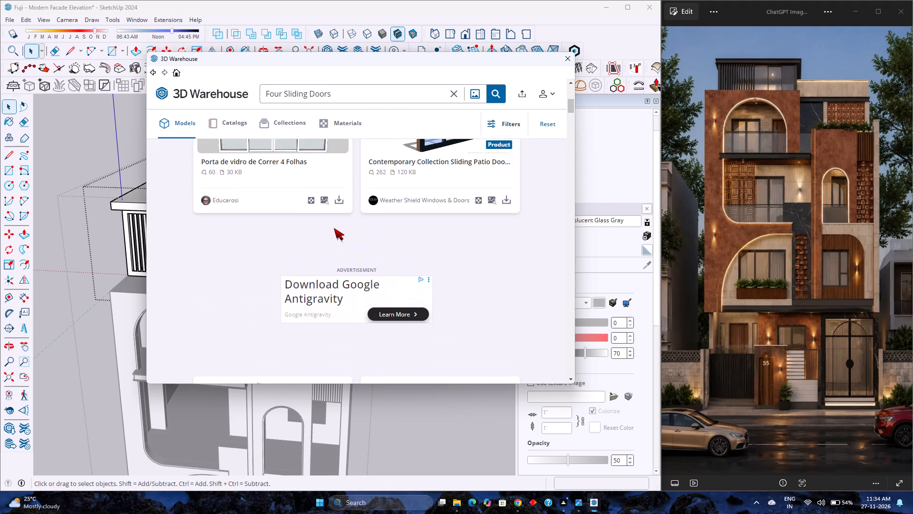
scroll(365, 244, "down", 4)
scroll(365, 244, "up", 4)
scroll(365, 244, "down", 4)
scroll(365, 244, "up", 3)
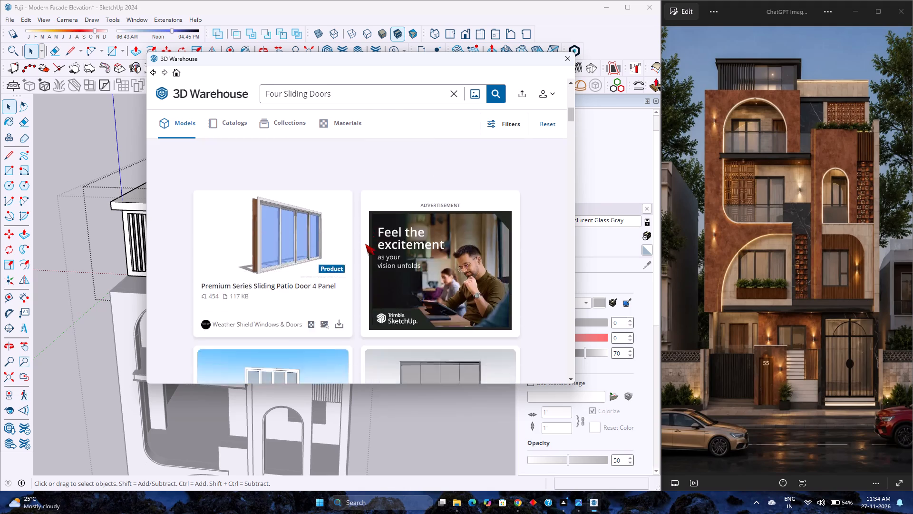
scroll(365, 244, "up", 1)
scroll(365, 244, "down", 4)
scroll(365, 244, "up", 4)
scroll(365, 244, "down", 1)
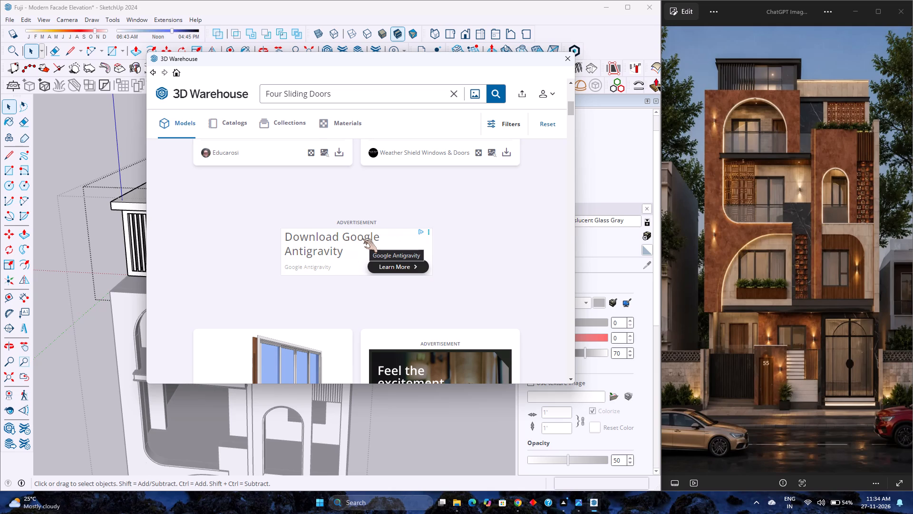
scroll(362, 238, "down", 2)
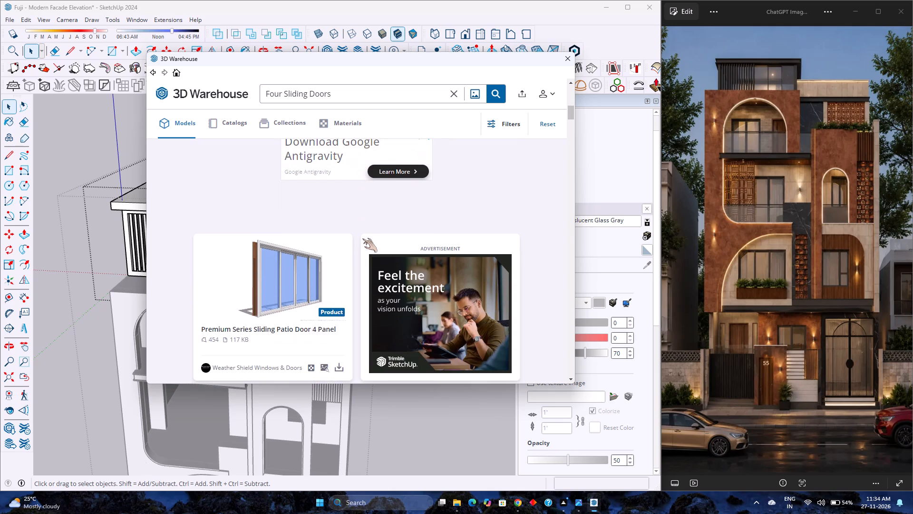
scroll(362, 238, "up", 2)
scroll(362, 238, "down", 2)
scroll(362, 238, "up", 2)
scroll(362, 238, "down", 2)
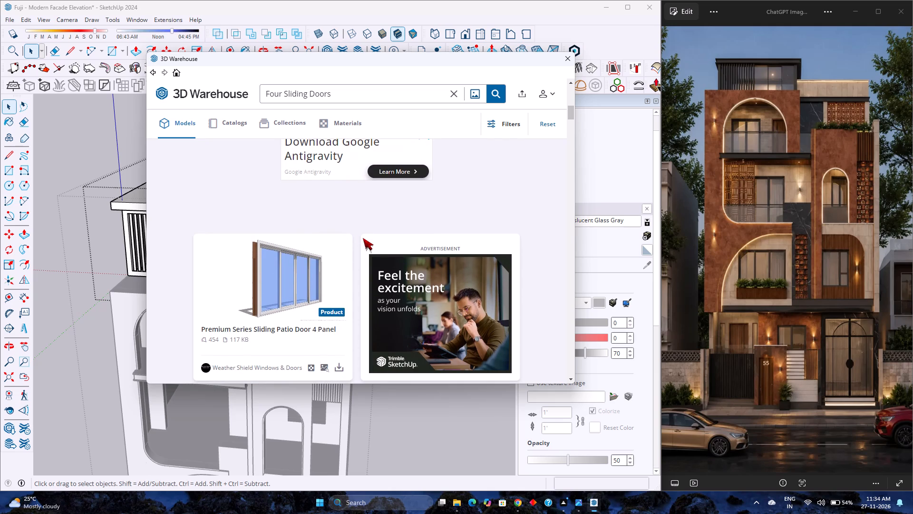
scroll(363, 238, "down", 4)
scroll(363, 238, "up", 4)
scroll(363, 238, "down", 3)
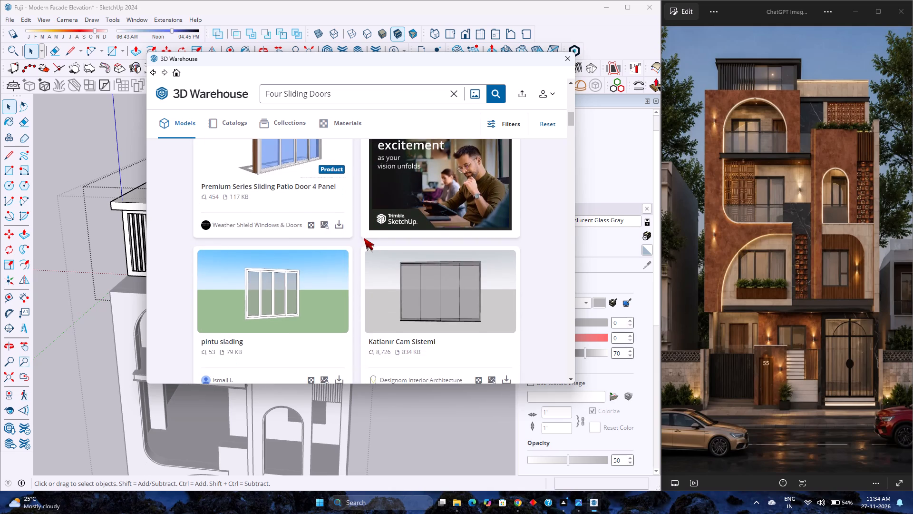
scroll(364, 236, "down", 4)
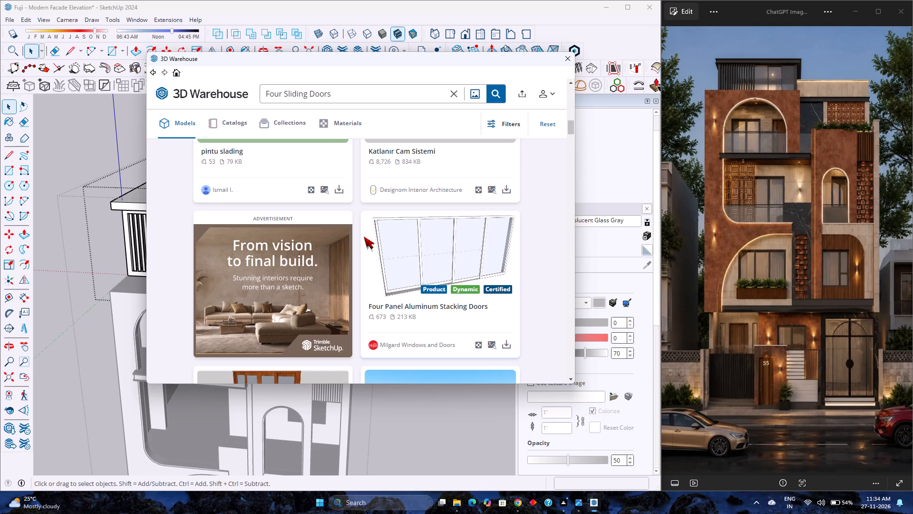
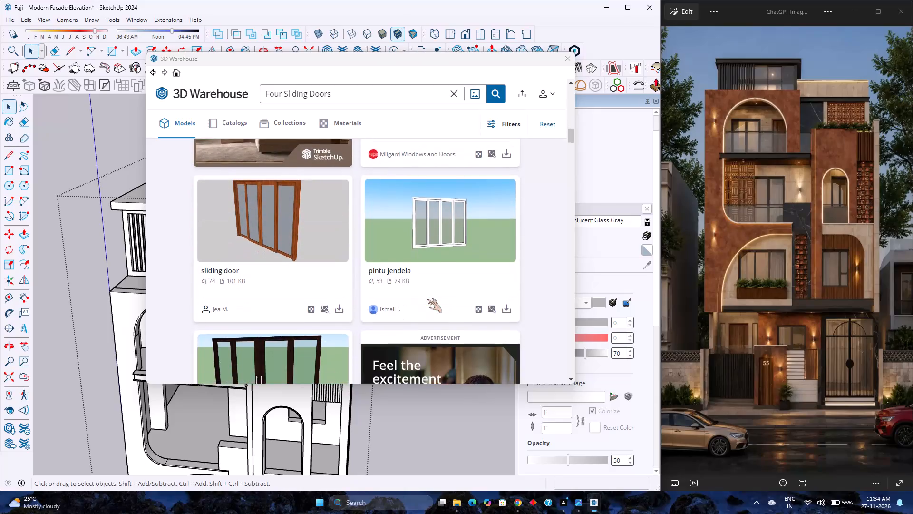
Compare the four-panel glass doors further down the "Four Sliding Doors" results for one suited to the rooftop room.
scroll(427, 299, "down", 3)
scroll(427, 299, "up", 3)
scroll(427, 299, "down", 4)
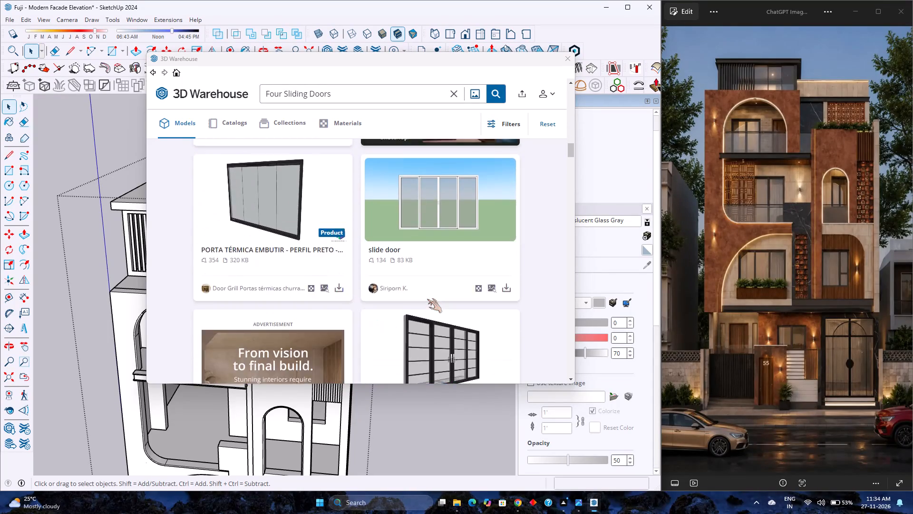
scroll(427, 299, "up", 9)
scroll(427, 299, "down", 1)
scroll(427, 299, "up", 3)
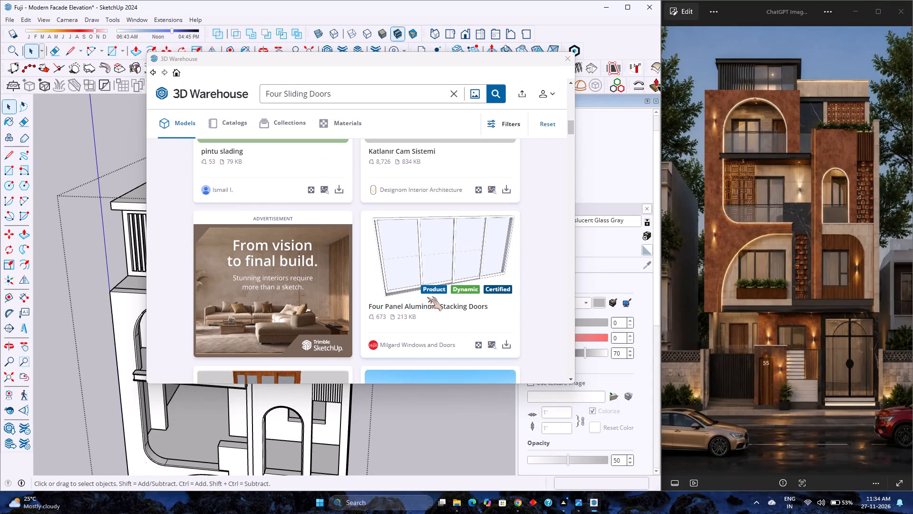
scroll(427, 295, "down", 1)
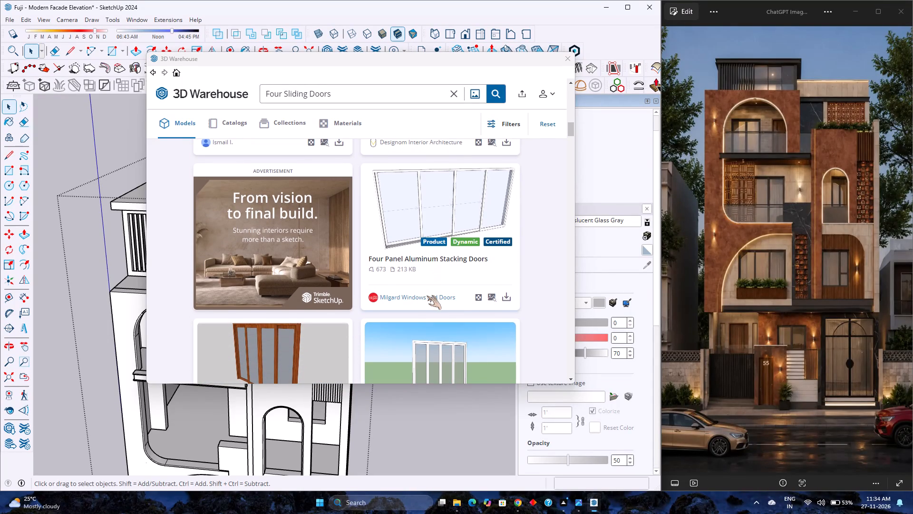
scroll(426, 297, "up", 1)
scroll(426, 297, "down", 2)
scroll(421, 294, "up", 1)
scroll(421, 294, "down", 1)
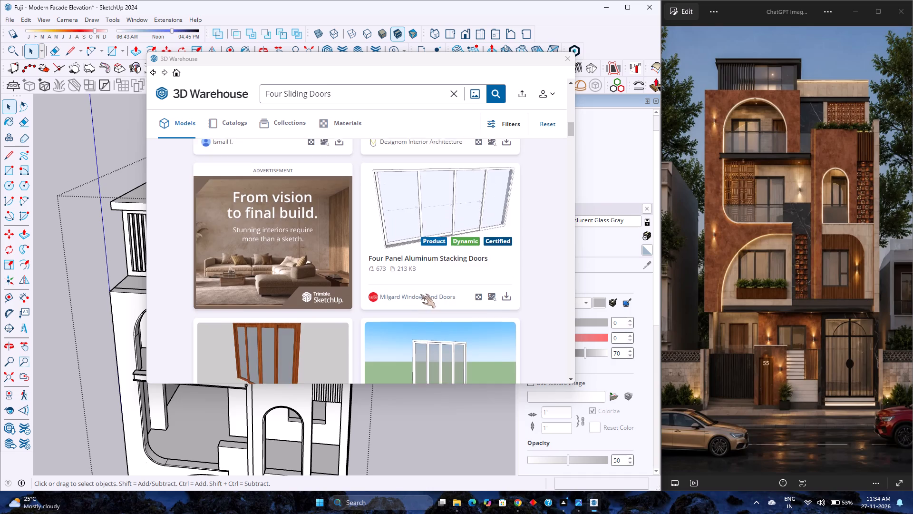
scroll(420, 294, "down", 1)
scroll(419, 294, "up", 1)
scroll(419, 294, "down", 2)
scroll(418, 294, "up", 3)
scroll(418, 294, "down", 2)
scroll(418, 294, "up", 2)
scroll(418, 294, "down", 2)
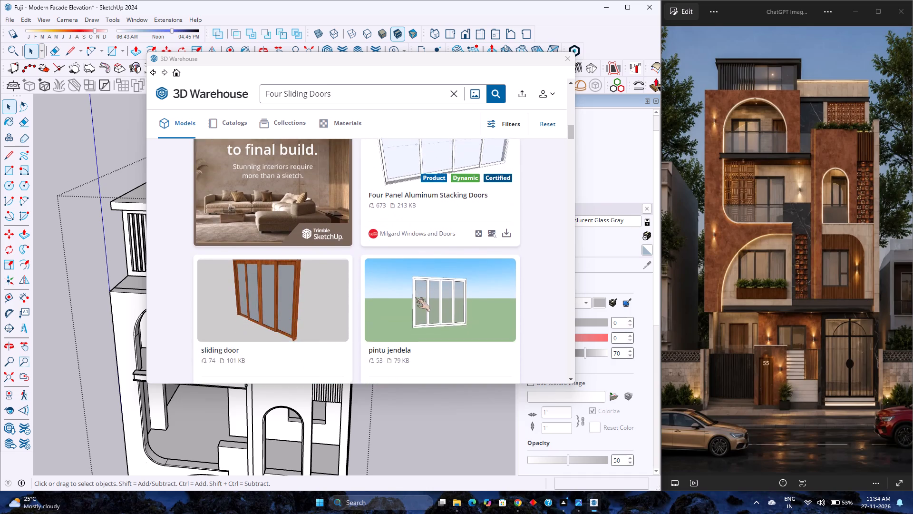
scroll(415, 297, "up", 2)
scroll(415, 297, "down", 4)
scroll(415, 297, "up", 4)
scroll(414, 298, "down", 4)
scroll(412, 298, "up", 1)
scroll(412, 298, "down", 1)
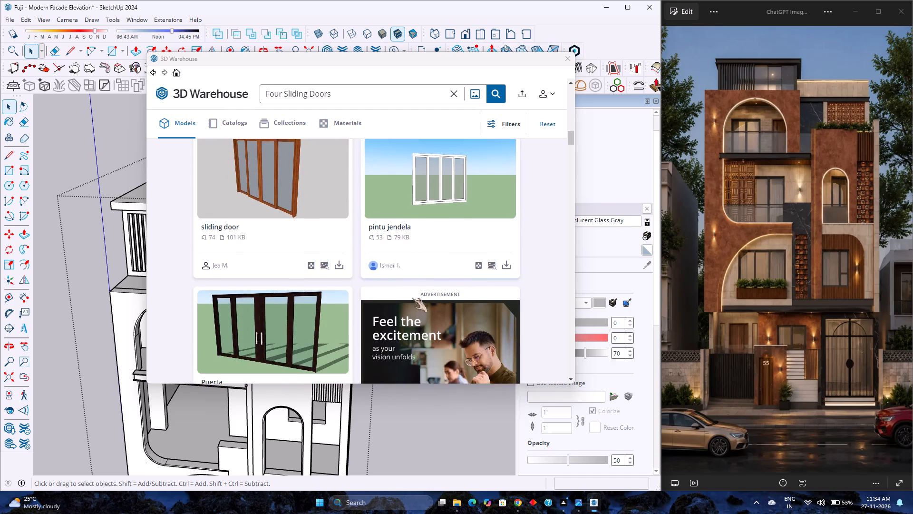
scroll(412, 298, "up", 2)
scroll(412, 298, "down", 1)
scroll(412, 298, "up", 1)
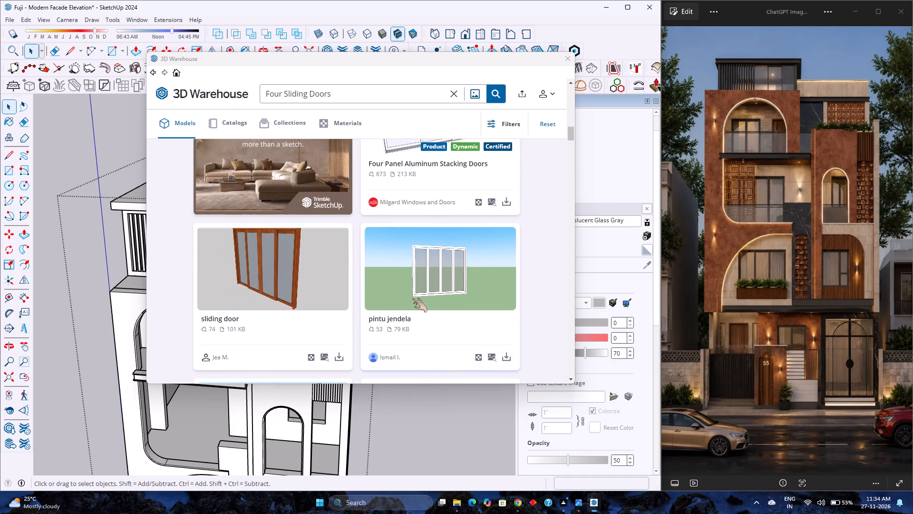
scroll(412, 298, "down", 3)
scroll(412, 298, "up", 4)
scroll(412, 298, "down", 8)
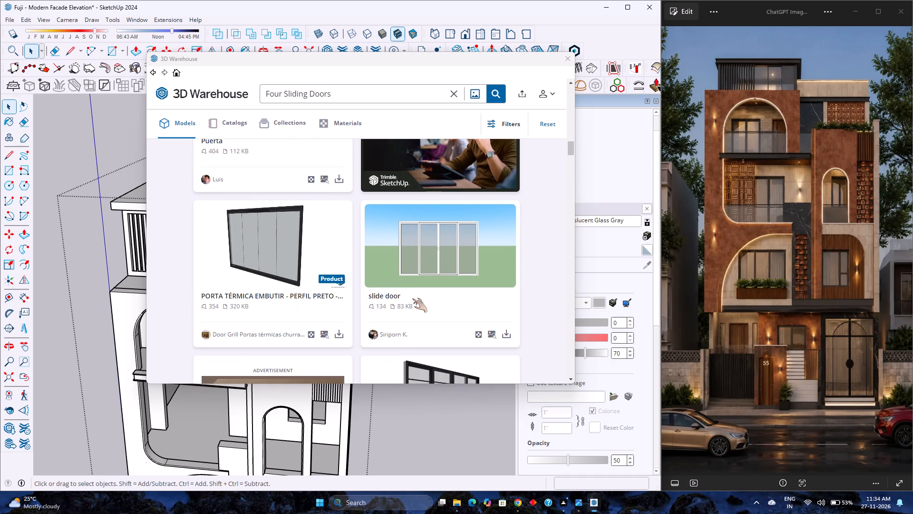
scroll(412, 297, "down", 9)
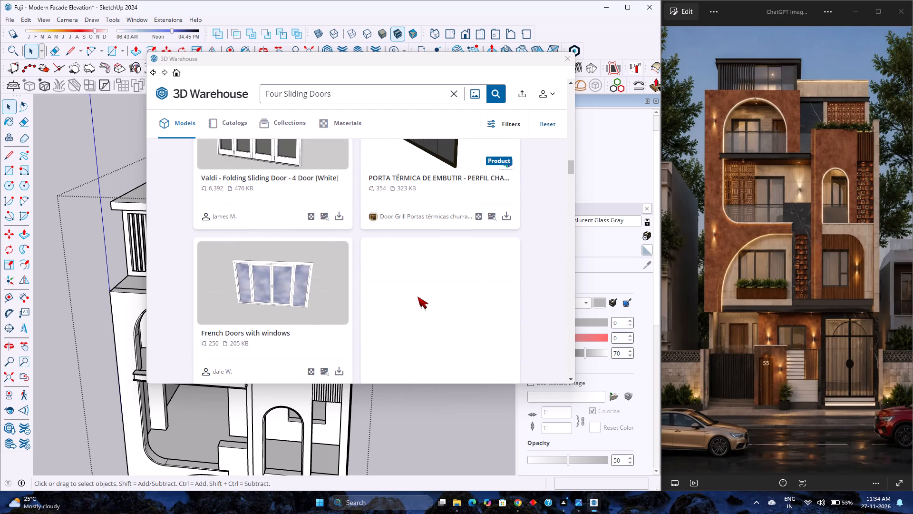
scroll(420, 296, "down", 3)
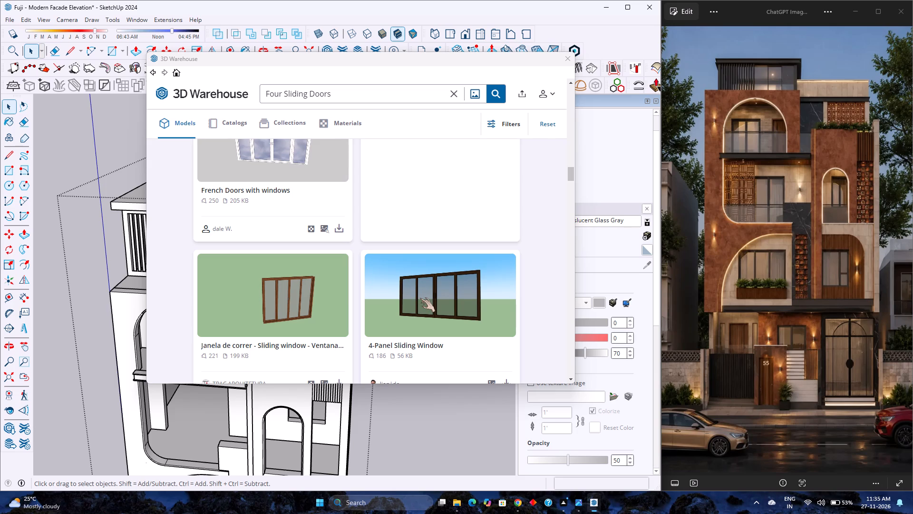
Re-examine the sliding and folding door results around the 4-Panel Sliding Window and Pella Reserve Contemporary Sliding Door models.
scroll(419, 298, "down", 1)
scroll(417, 300, "up", 3)
scroll(409, 312, "down", 3)
scroll(408, 321, "up", 3)
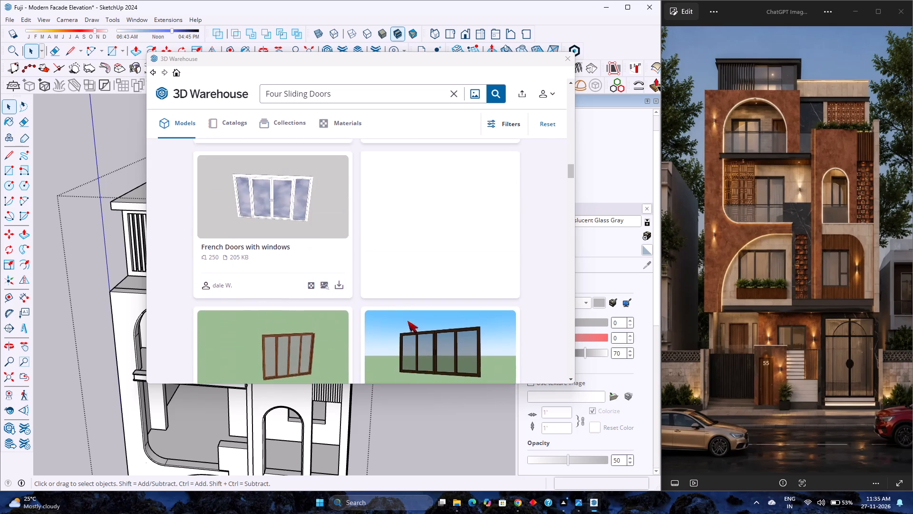
scroll(398, 330, "up", 3)
scroll(397, 331, "down", 1)
scroll(396, 331, "up", 3)
scroll(396, 331, "down", 3)
scroll(395, 333, "up", 3)
scroll(395, 333, "down", 2)
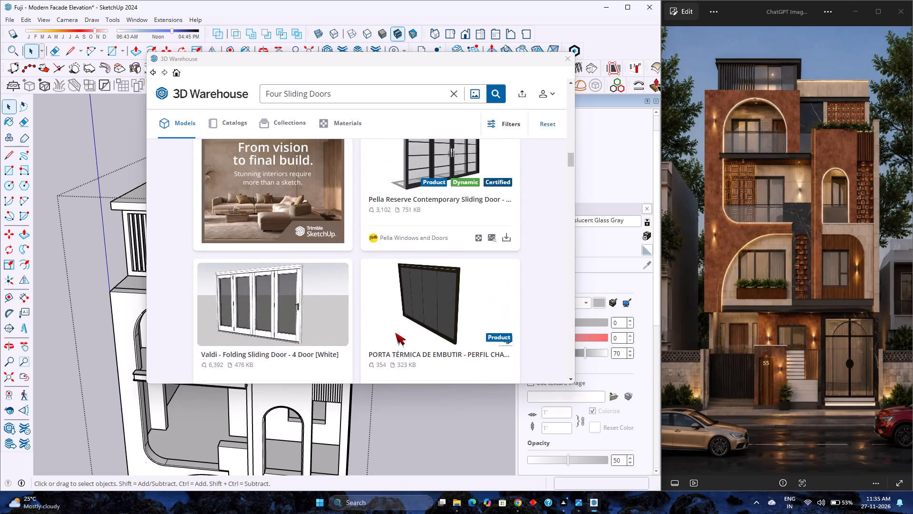
scroll(395, 333, "down", 2)
scroll(395, 334, "up", 5)
scroll(395, 334, "down", 3)
scroll(395, 334, "up", 3)
scroll(395, 334, "down", 3)
scroll(395, 334, "up", 4)
scroll(395, 334, "down", 2)
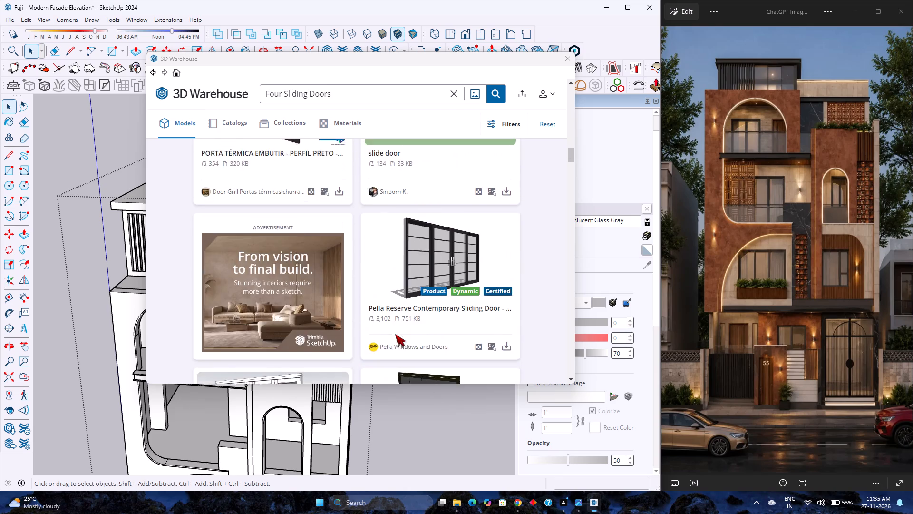
scroll(395, 334, "down", 2)
scroll(395, 334, "up", 5)
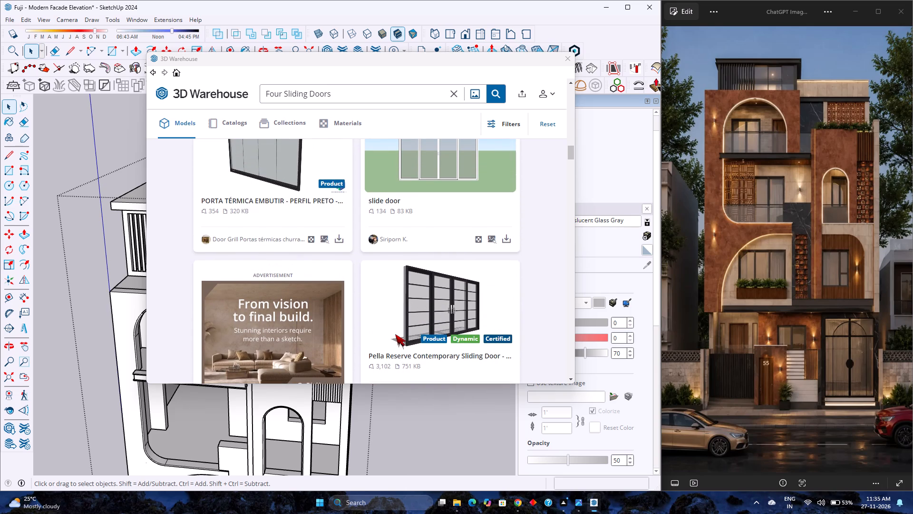
Download the Technal "4-leaf sliding patio-door, 2 rails - TOPAZE" model from the first results directly into the facade model.
scroll(395, 334, "up", 3)
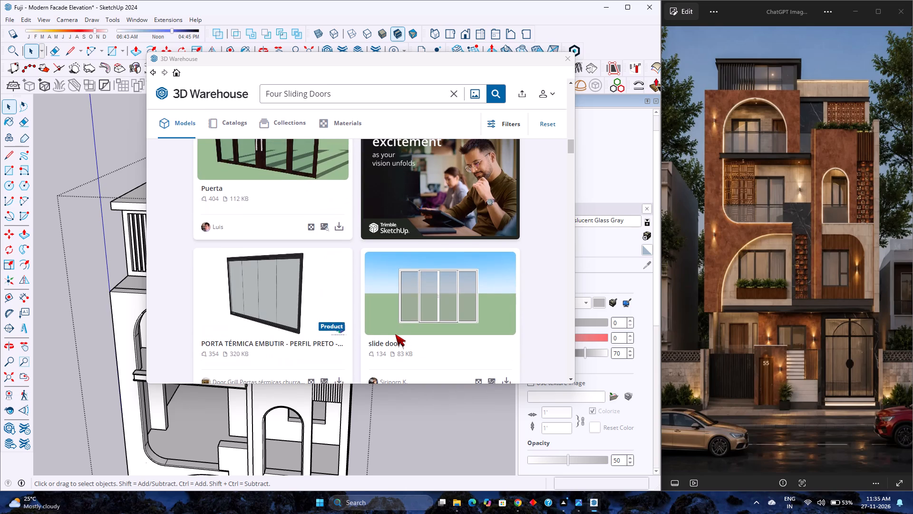
scroll(395, 334, "up", 7)
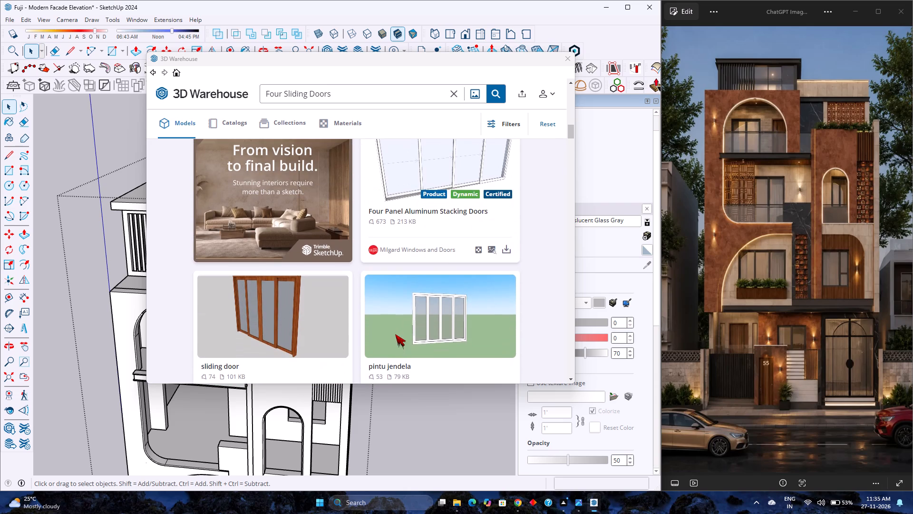
scroll(395, 334, "up", 7)
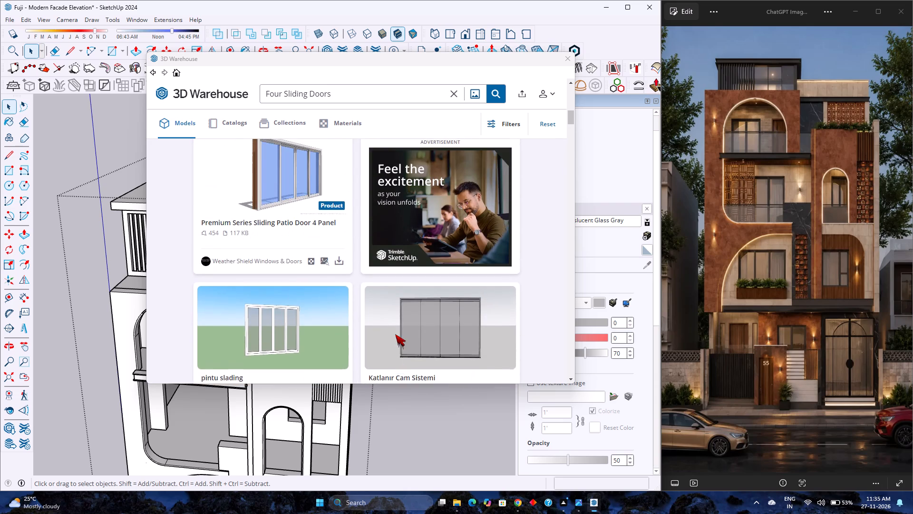
scroll(395, 334, "up", 14)
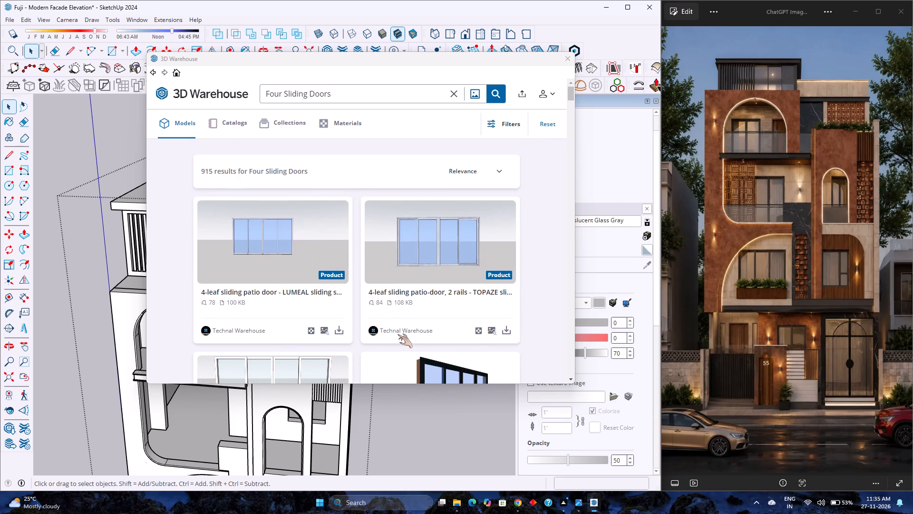
left_click(508, 334)
left_click(328, 229)
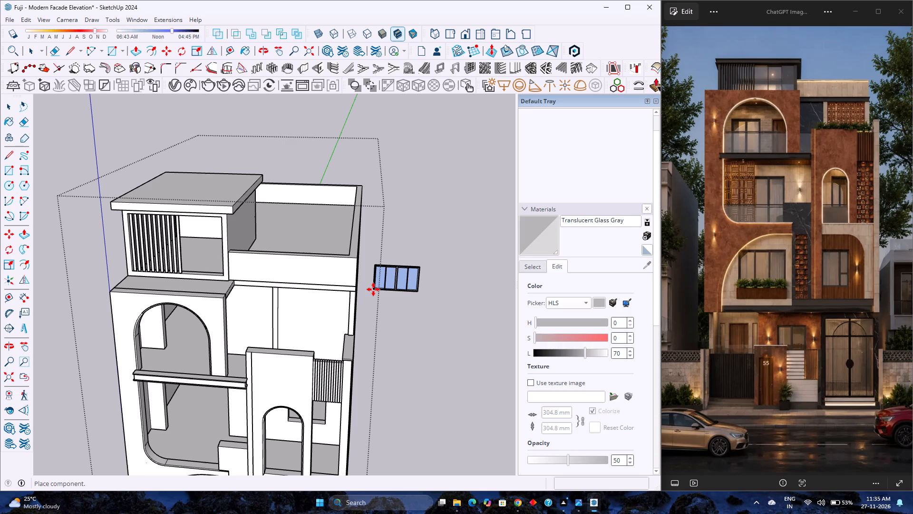
Place the four-leaf sliding door with its lower-left corner on the bottom-left inner corner of the rooftop room's slatted front opening.
scroll(145, 252, "up", 6)
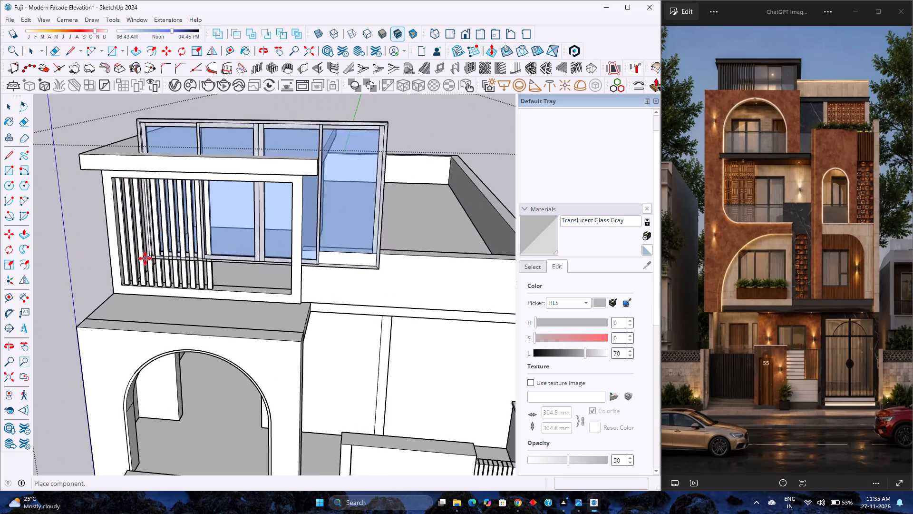
scroll(145, 258, "up", 9)
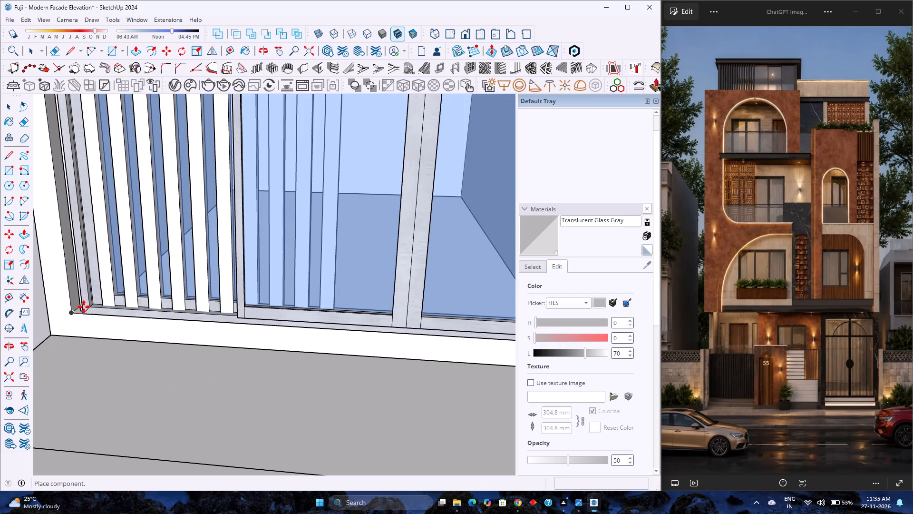
scroll(109, 293, "up", 6)
middle_click_drag(114, 292, 155, 328)
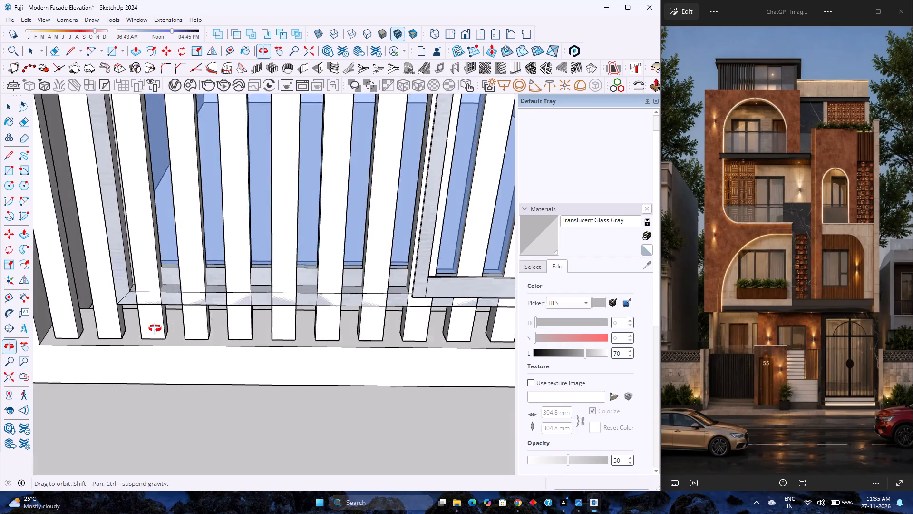
middle_click_drag(155, 328, 198, 335)
scroll(197, 326, "down", 5)
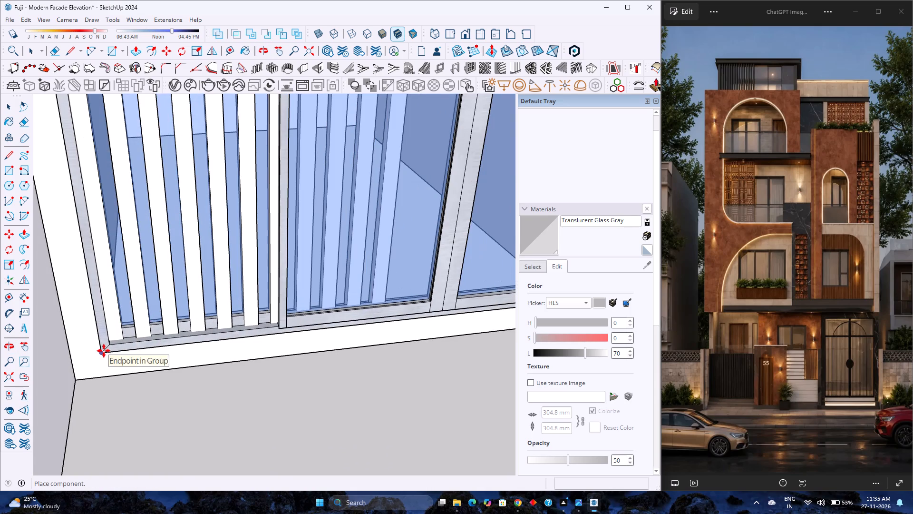
left_click(104, 351)
Scale the sliding door along the red axis to about 0.76 so its right edge meets the opening's right jamb.
scroll(133, 335, "down", 12)
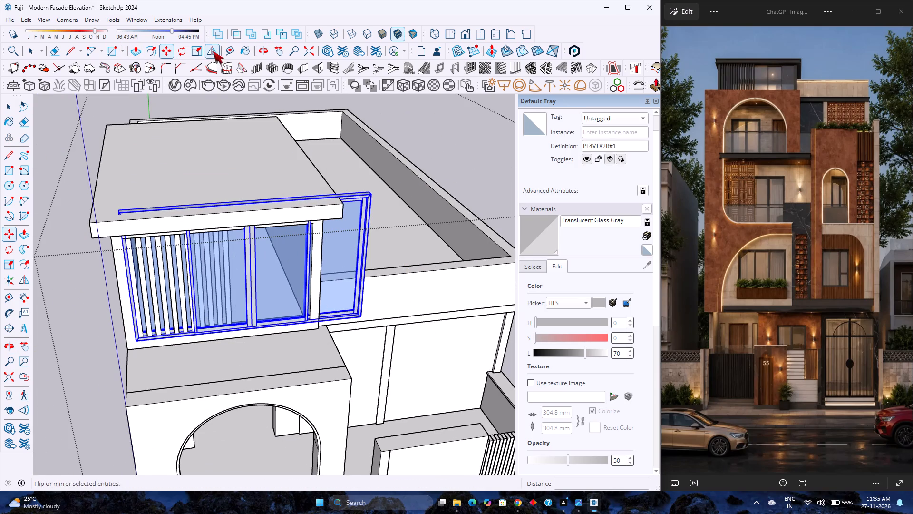
left_click(201, 51)
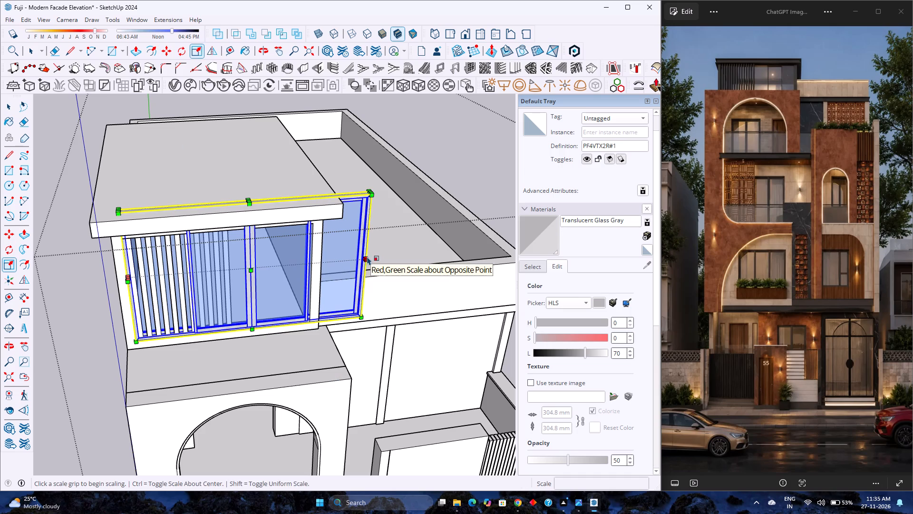
scroll(364, 257, "up", 13)
middle_click_drag(366, 257, 201, 278)
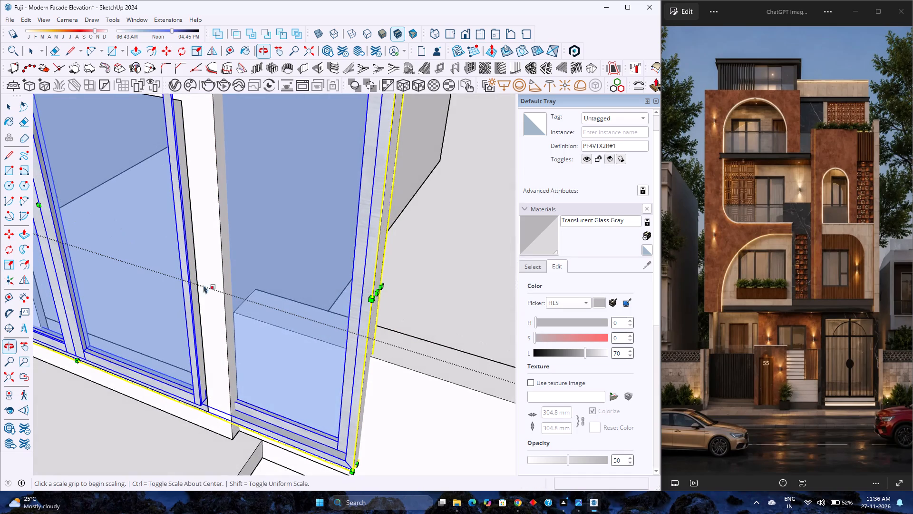
left_click(374, 293)
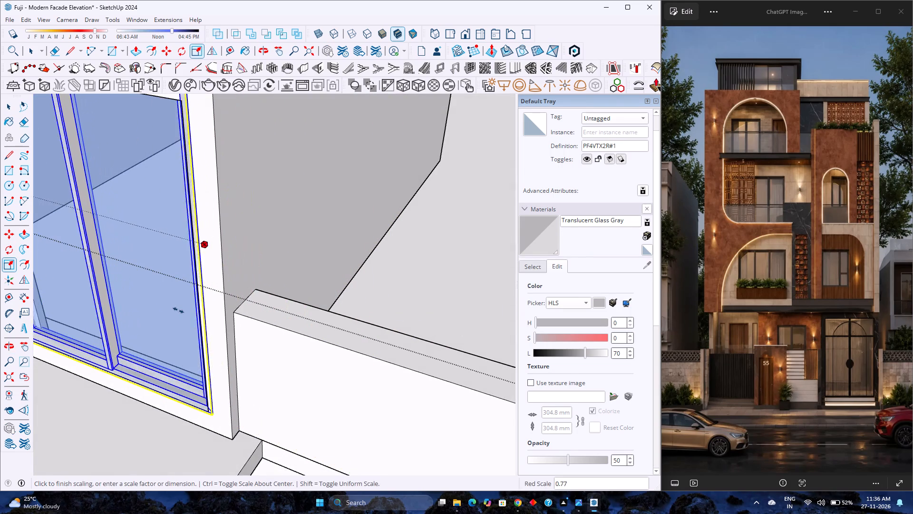
scroll(178, 311, "up", 3)
middle_click_drag(179, 311, 332, 233)
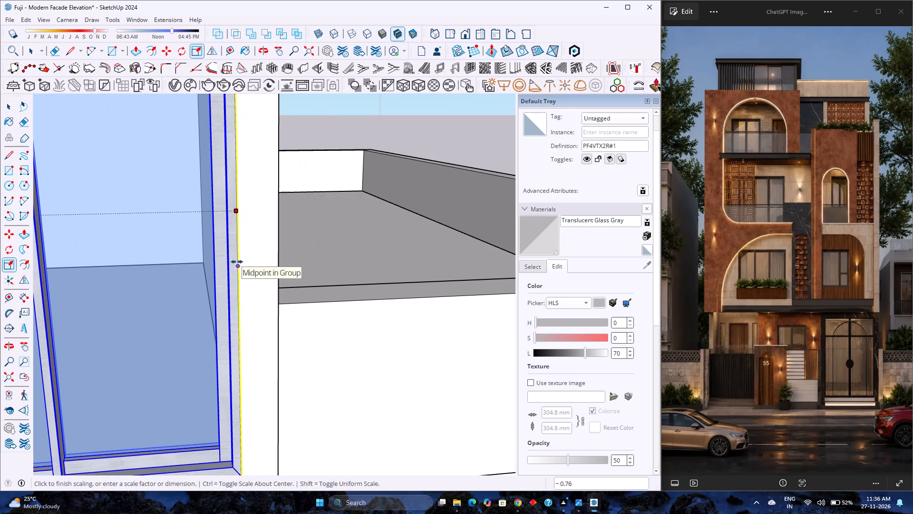
left_click(237, 262)
Scale the sliding door along the blue axis to about 0.89 so its top edge meets the top of the rooftop opening.
scroll(237, 262, "down", 15)
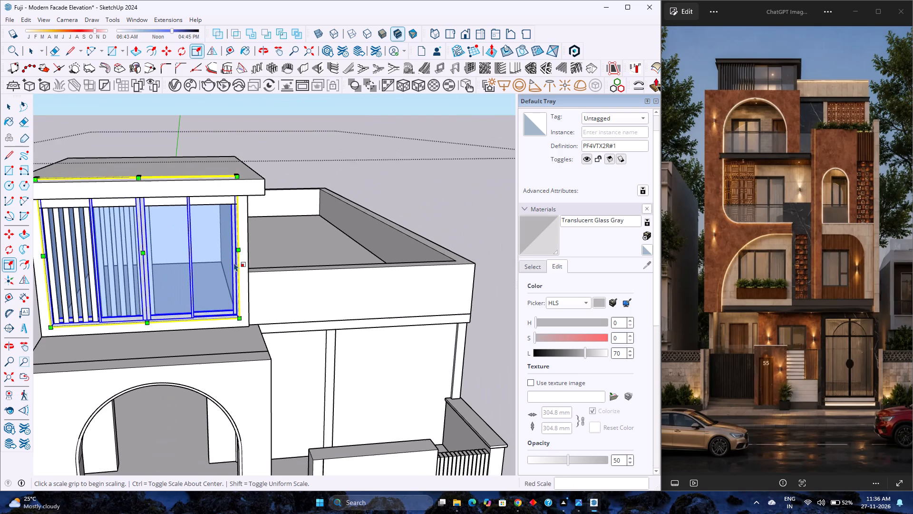
scroll(232, 263, "up", 3)
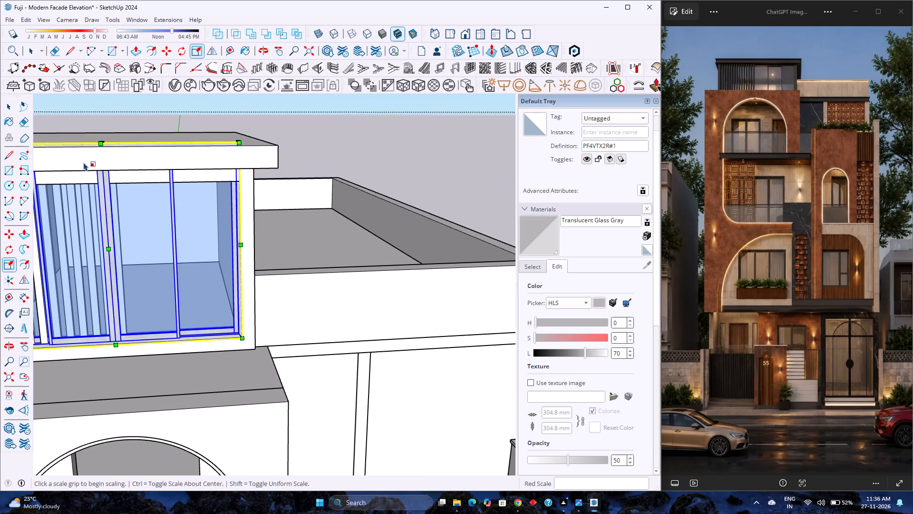
scroll(98, 140, "up", 7)
middle_click_drag(111, 148, 152, 217)
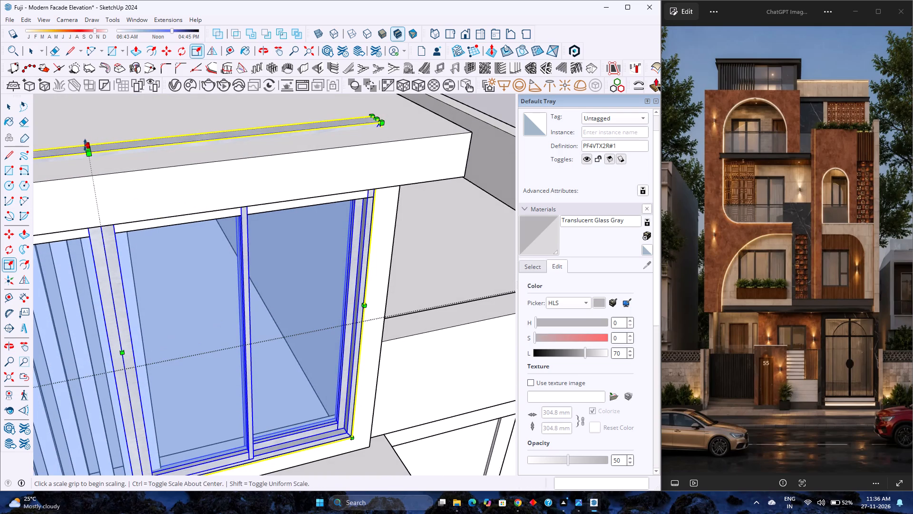
scroll(85, 146, "up", 4)
left_click(88, 149)
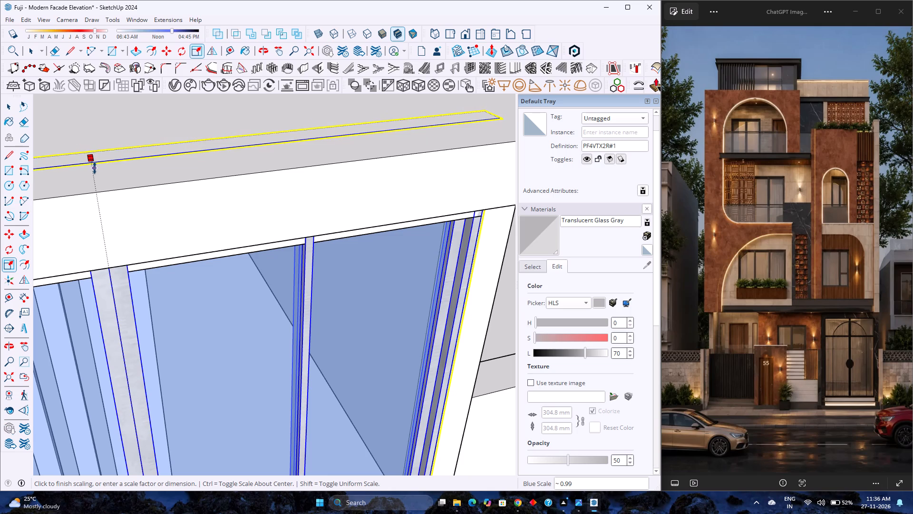
scroll(95, 168, "down", 2)
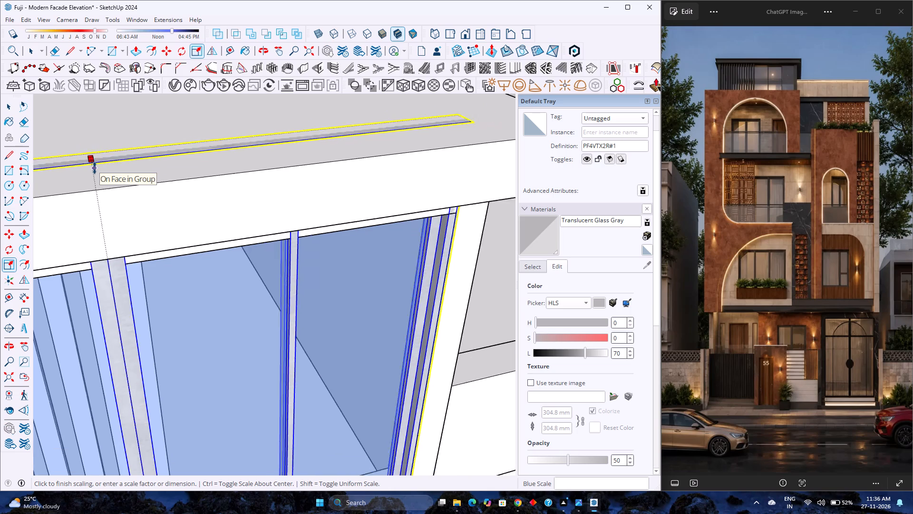
scroll(95, 168, "down", 8)
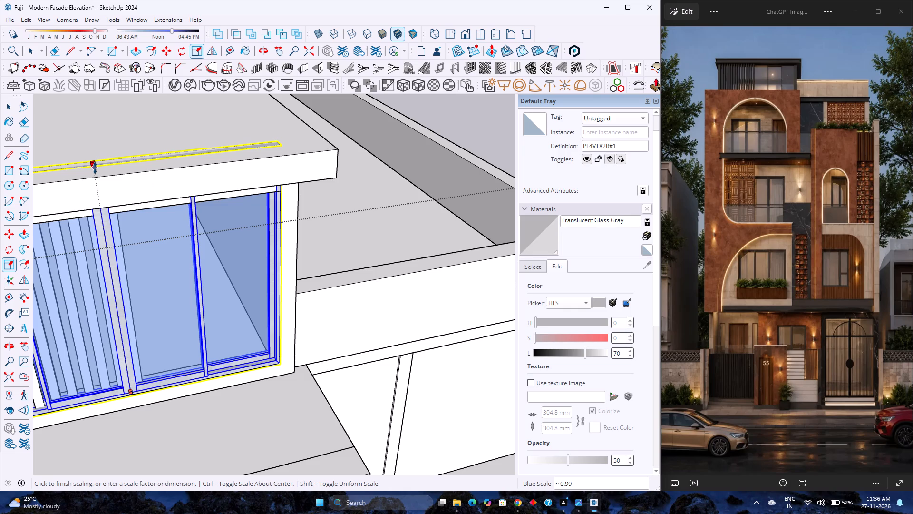
scroll(95, 168, "down", 2)
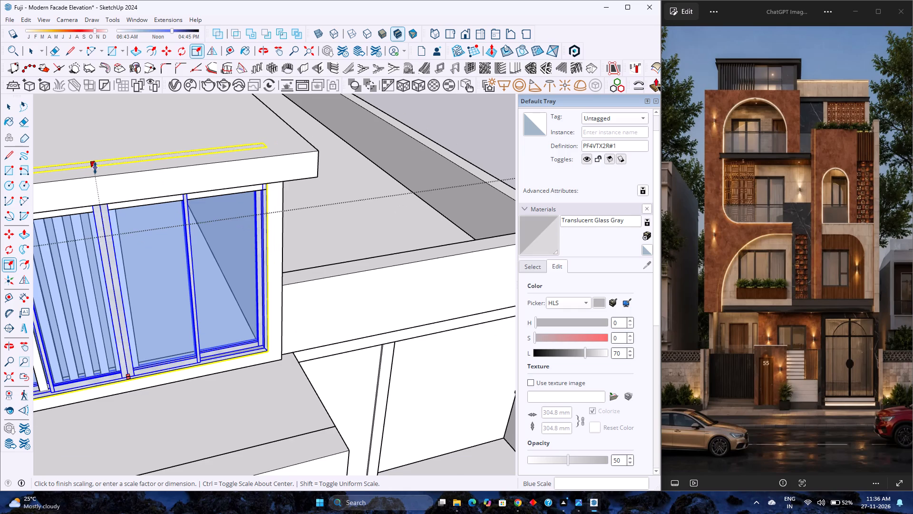
scroll(95, 168, "down", 1)
scroll(232, 201, "up", 1)
middle_click_drag(232, 201, 255, 102)
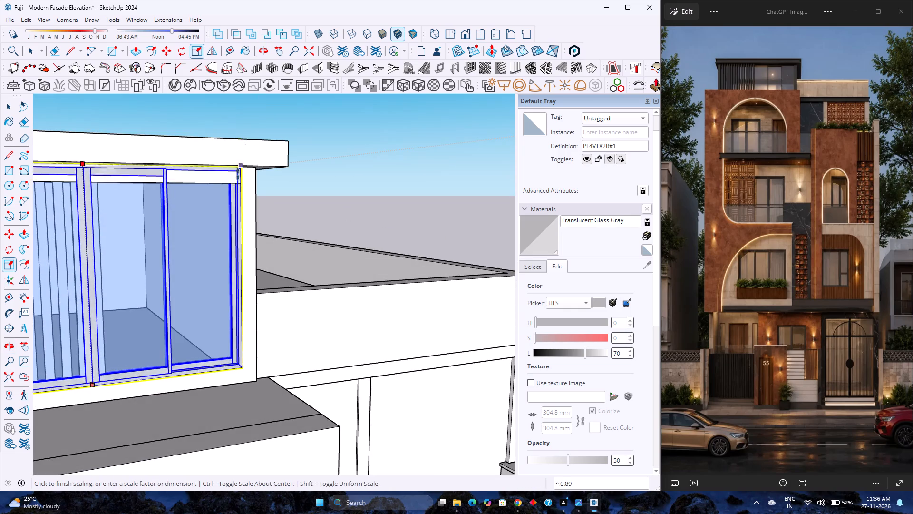
scroll(233, 189, "up", 4)
left_click(245, 178)
scroll(259, 177, "down", 5)
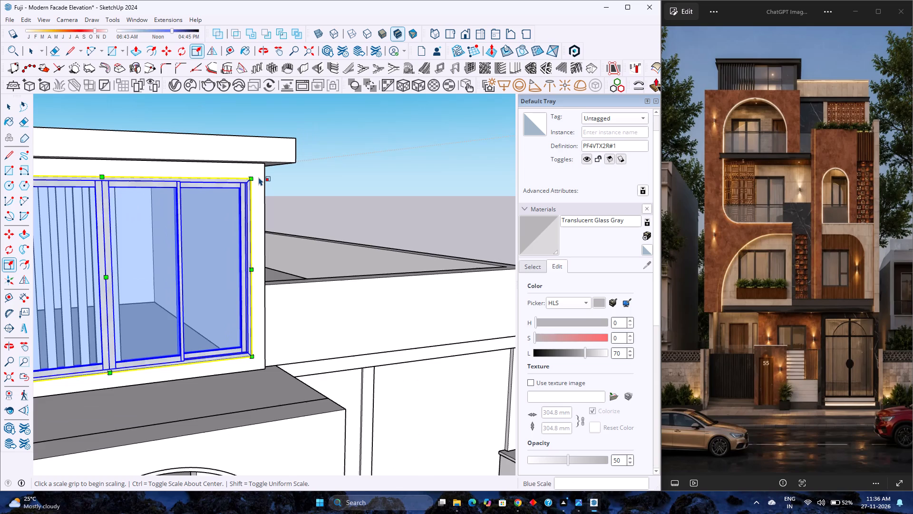
Move the sliding door 4 inches inward along the green axis from its lower-left corner, setting it behind the vertical slats.
scroll(259, 177, "down", 4)
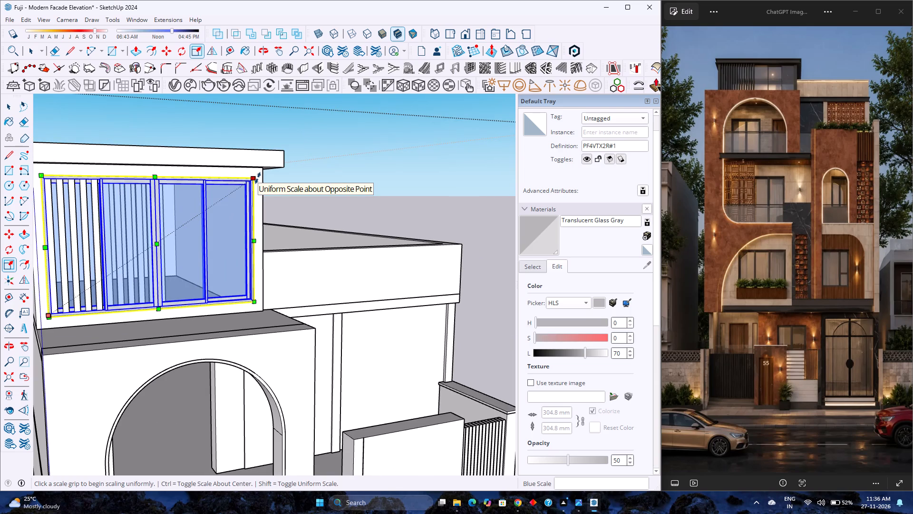
scroll(258, 178, "down", 10)
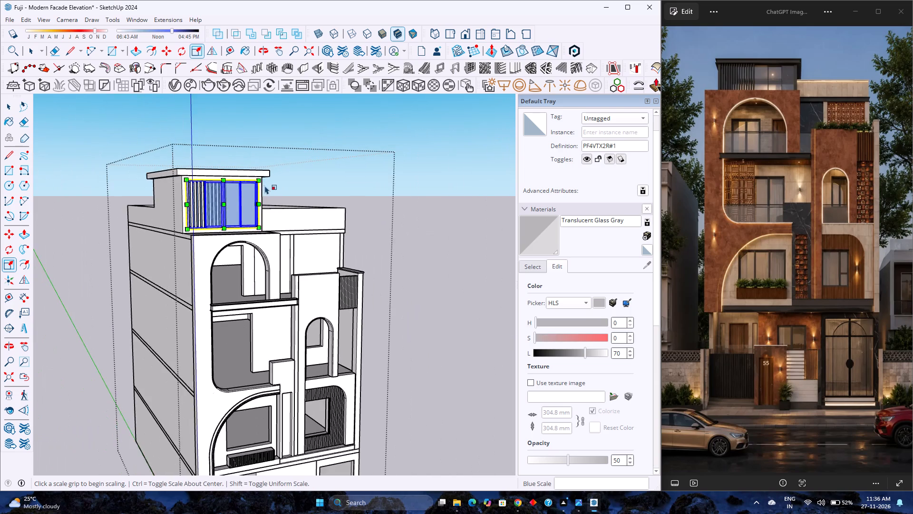
scroll(265, 186, "down", 5)
middle_click(273, 190)
middle_click(271, 192)
middle_click_drag(262, 197, 90, 227)
scroll(144, 165, "up", 4)
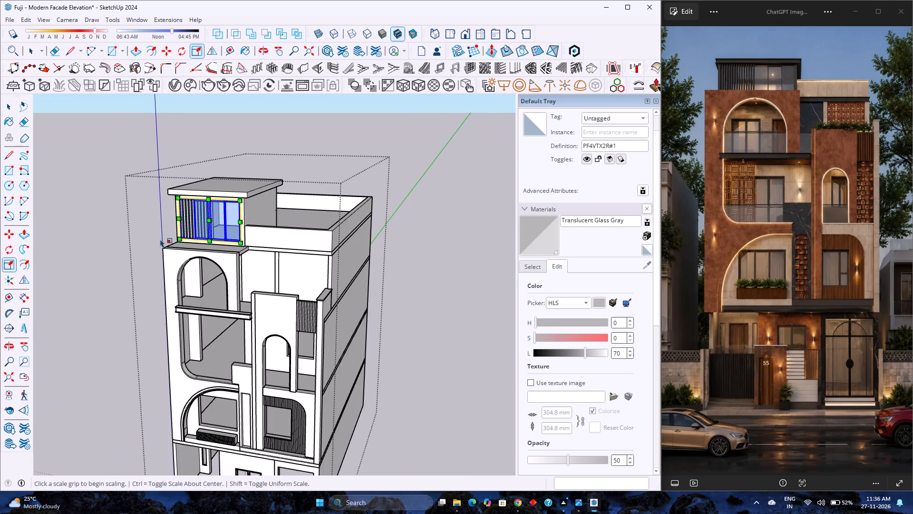
scroll(159, 241, "up", 5)
scroll(150, 195, "up", 2)
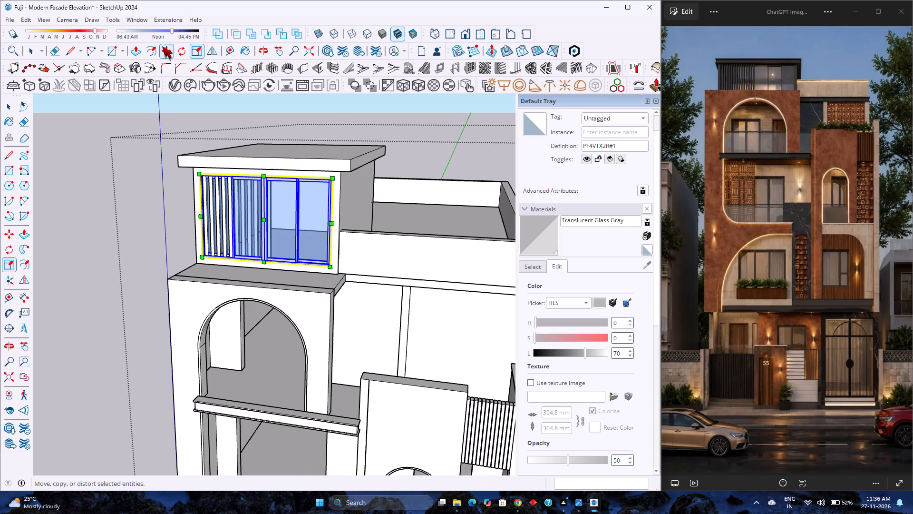
left_click(162, 46)
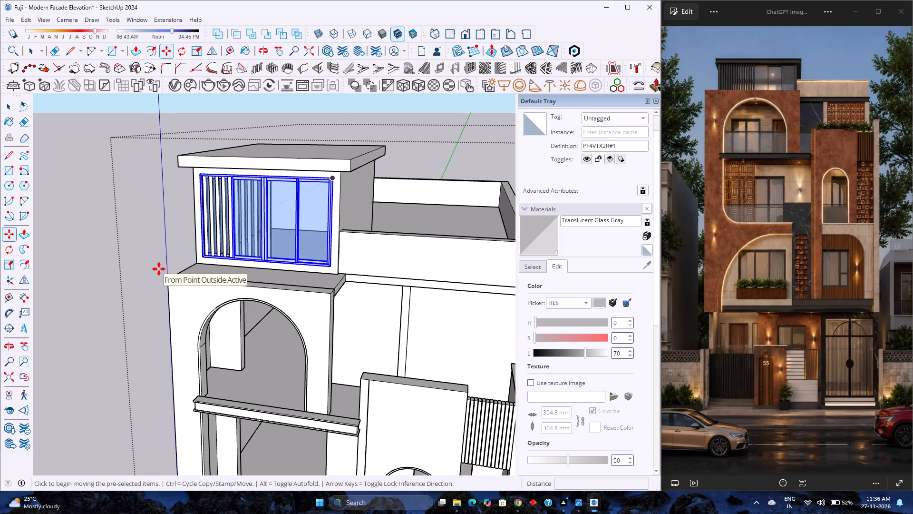
scroll(209, 217, "up", 12)
middle_click_drag(220, 281, 203, 302)
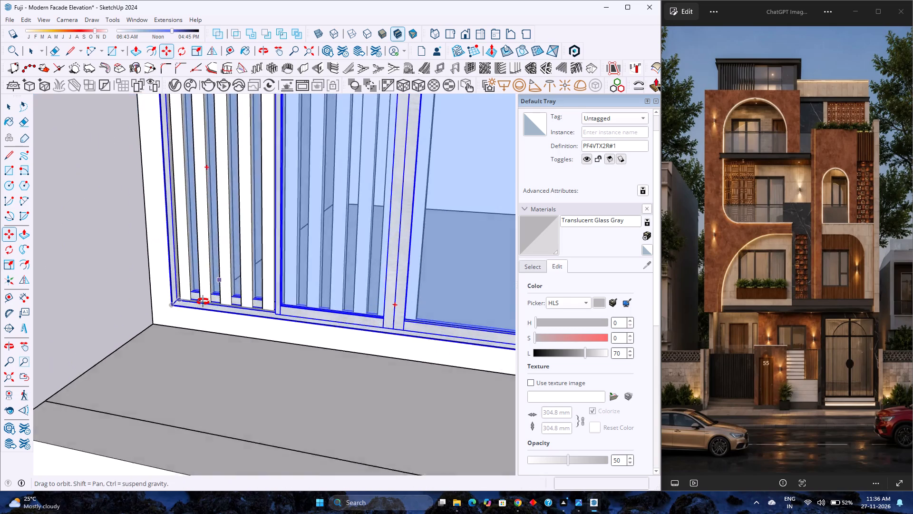
middle_click_drag(203, 302, 147, 389)
scroll(177, 285, "up", 13)
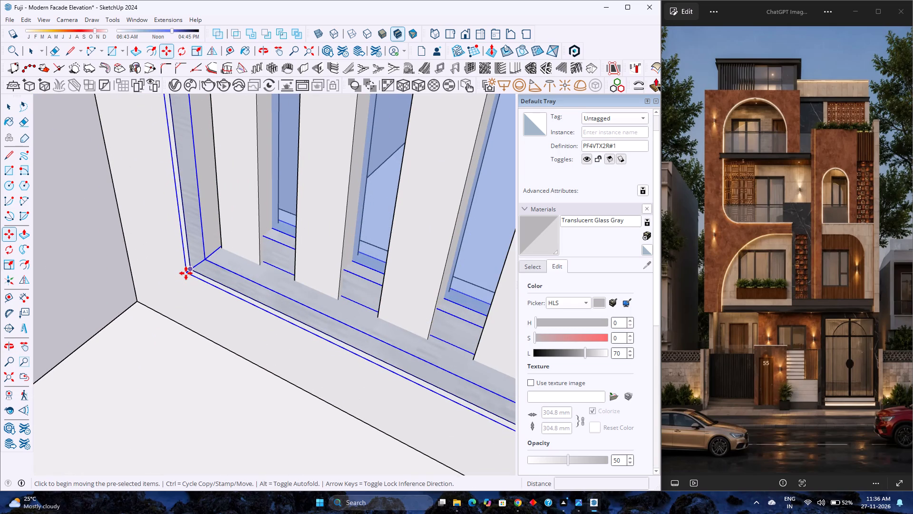
left_click(186, 273)
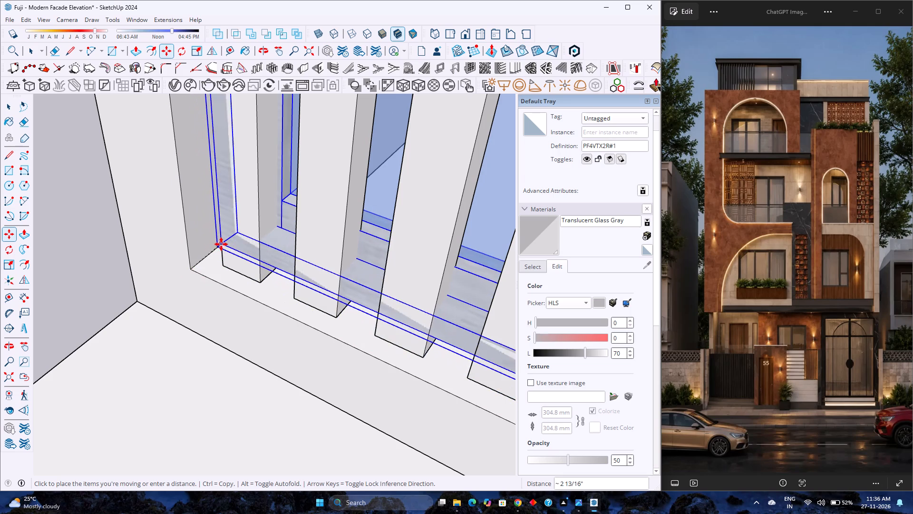
key("Left")
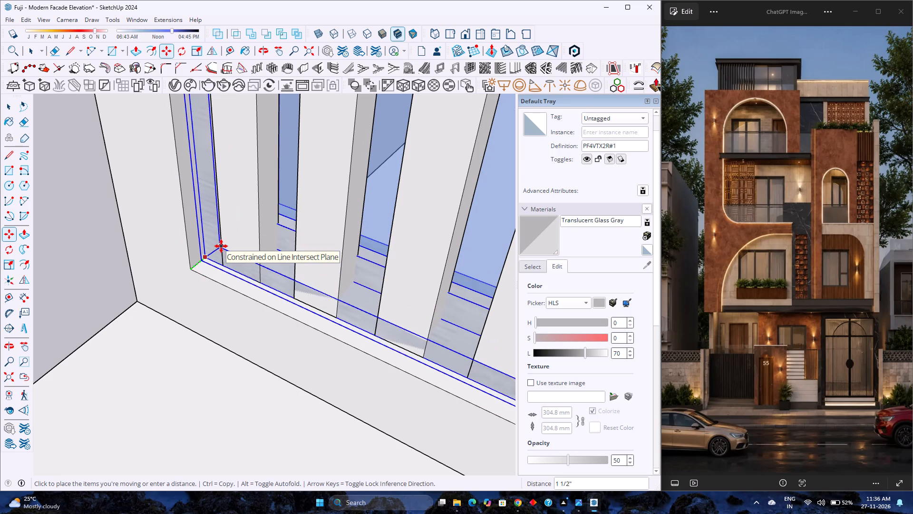
key("2")
key("Return")
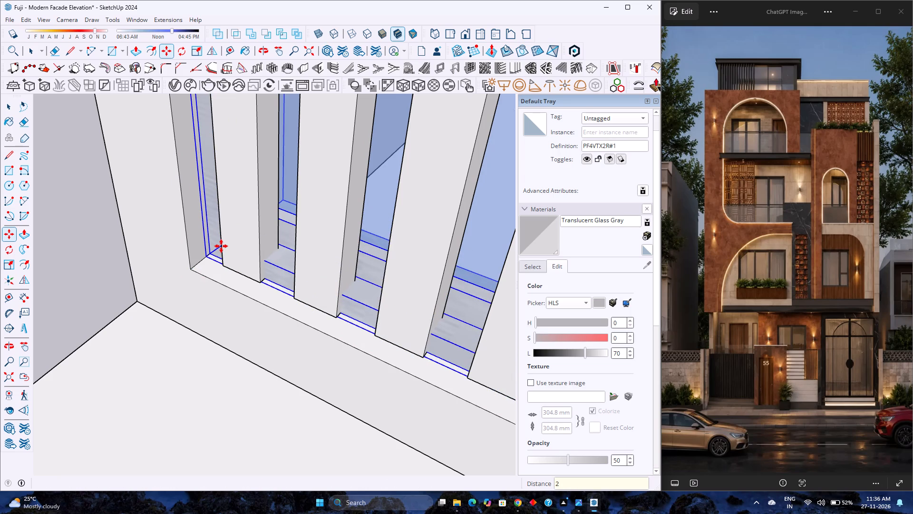
key("3")
key("Return")
key("4")
key("Return")
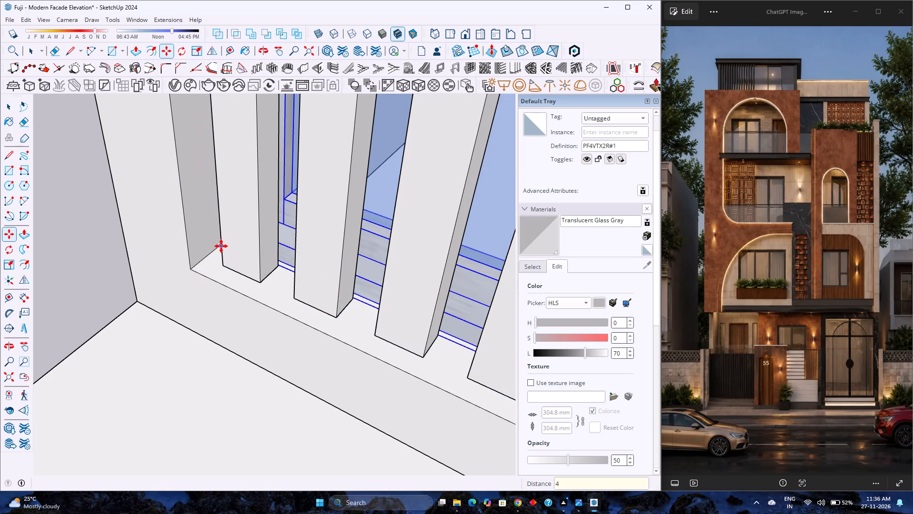
Examine how the recessed sliding door sits behind the slats and within the rooftop room's opening.
middle_click_drag(300, 300, 171, 305)
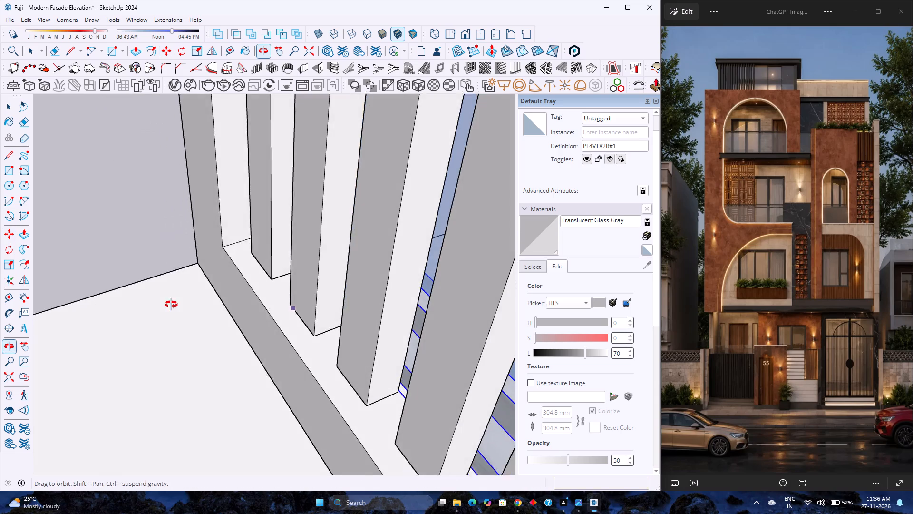
middle_click_drag(171, 305, 173, 302)
scroll(212, 289, "down", 7)
scroll(308, 318, "down", 15)
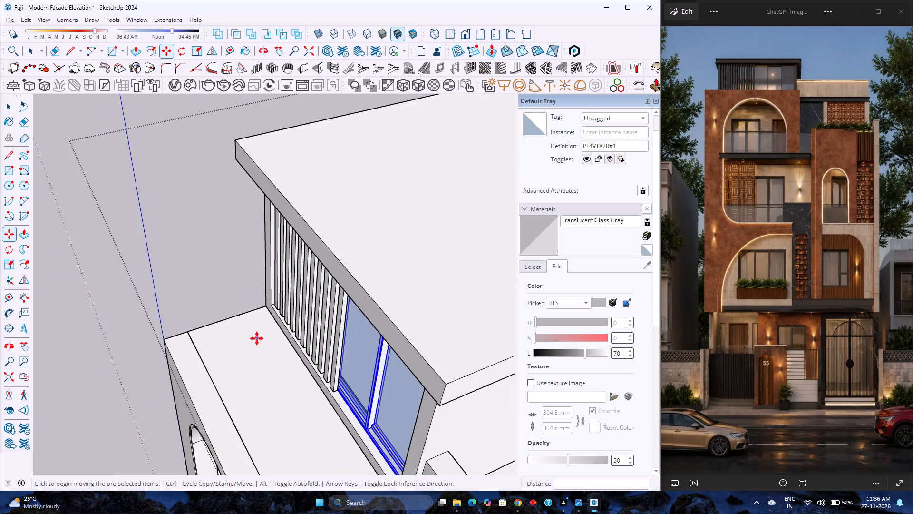
middle_click_drag(257, 338, 316, 308)
scroll(352, 396, "up", 16)
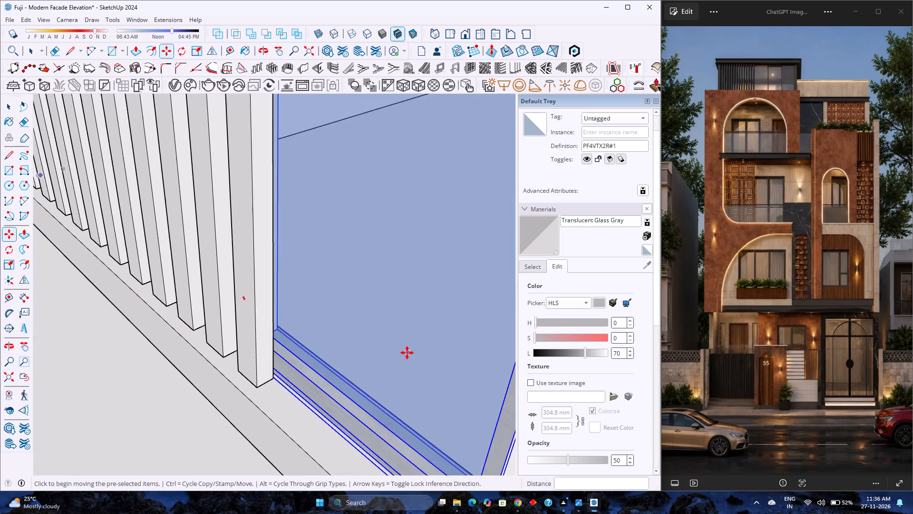
middle_click_drag(407, 353, 426, 346)
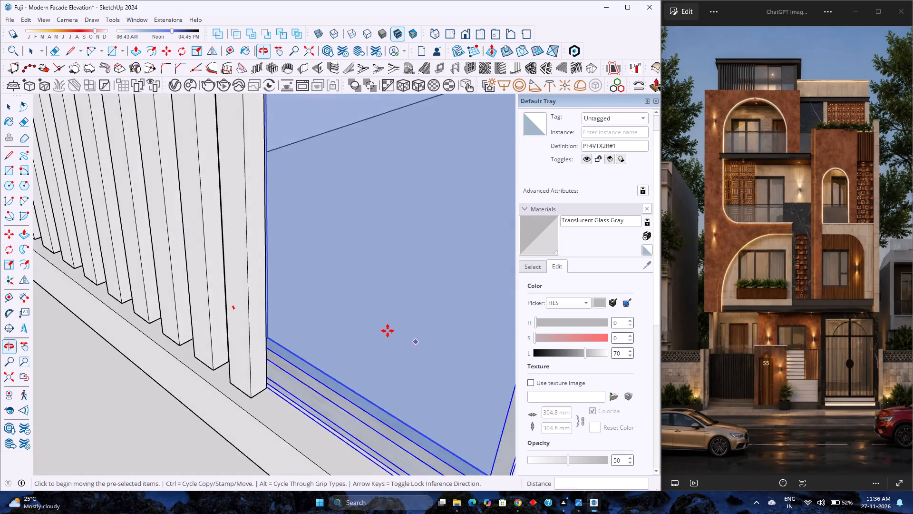
scroll(387, 330, "down", 20)
scroll(387, 330, "down", 7)
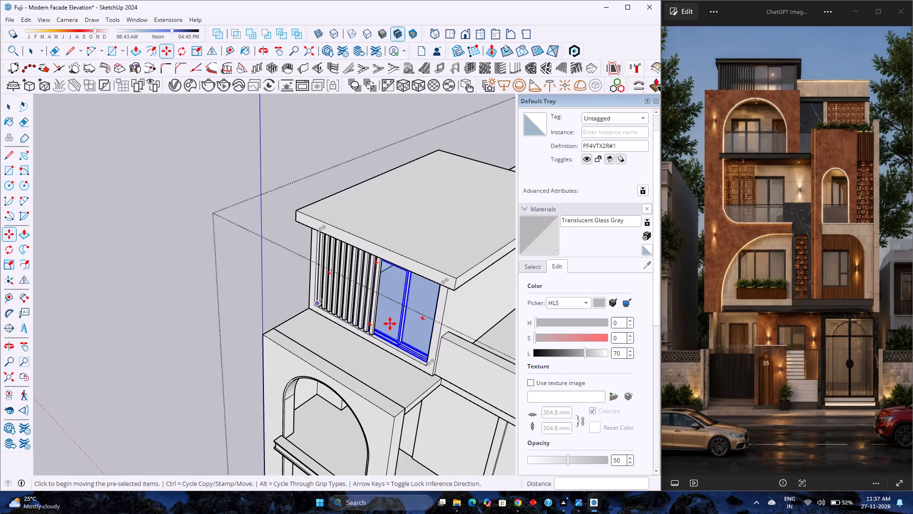
key("space")
scroll(385, 324, "down", 4)
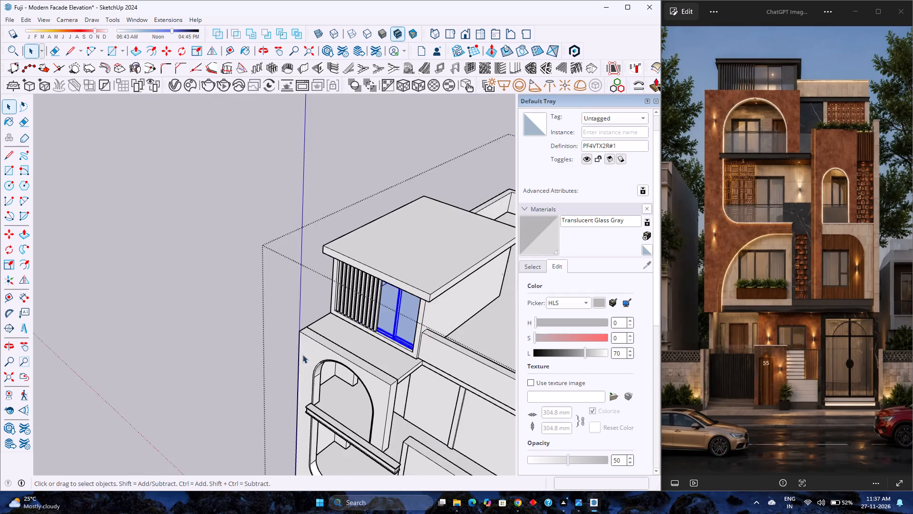
middle_click_drag(302, 355, 425, 209)
middle_click(425, 209)
Deselect the door and examine the rooftop room and whole facade from the front against the reference image.
left_click(468, 32)
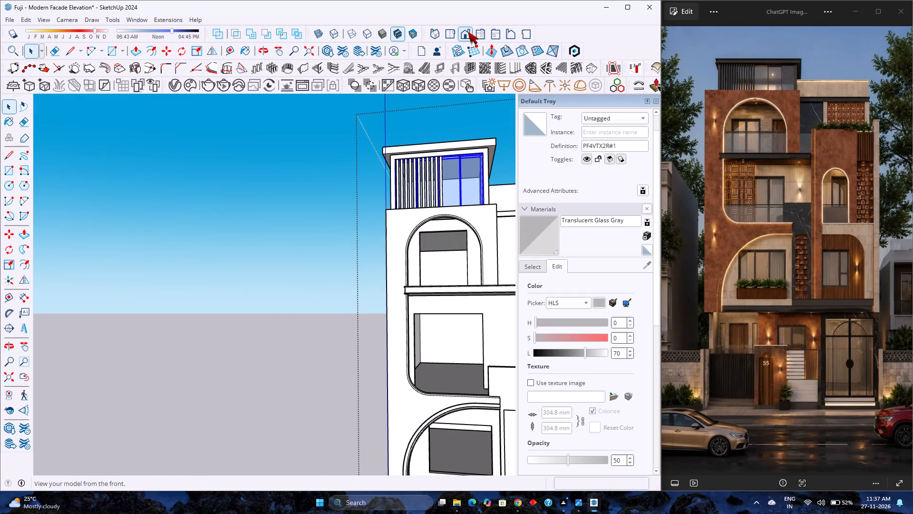
left_click(362, 221)
scroll(329, 273, "down", 3)
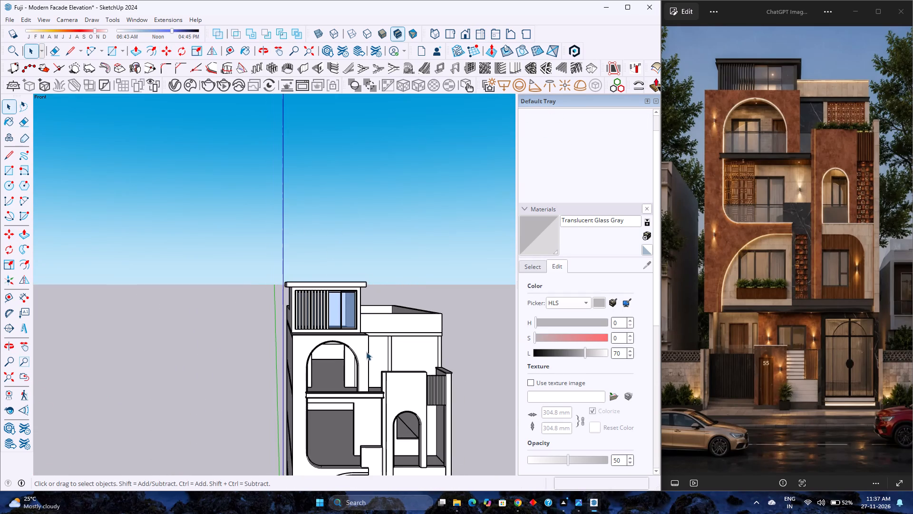
scroll(366, 352, "up", 3)
middle_click_drag(362, 356, 314, 328)
scroll(249, 318, "up", 3)
scroll(249, 318, "down", 3)
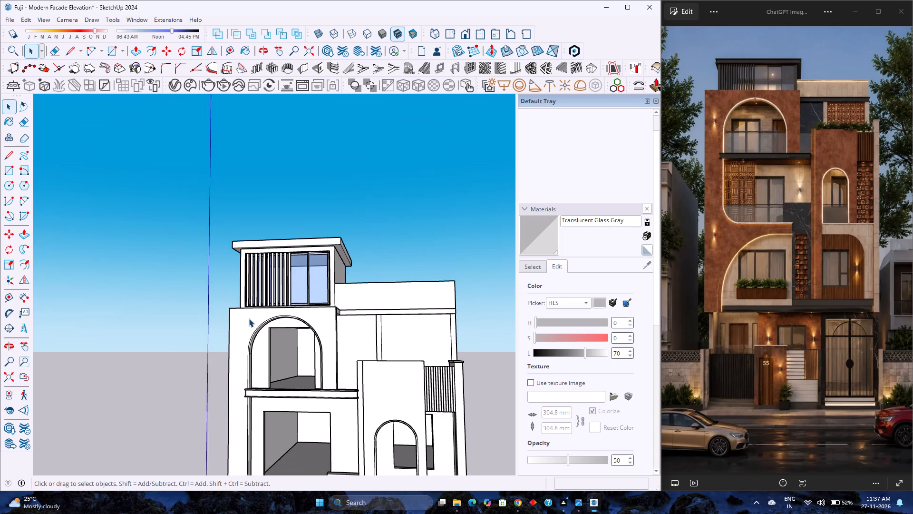
scroll(249, 318, "down", 7)
middle_click_drag(248, 319, 330, 324)
scroll(330, 323, "down", 3)
scroll(316, 335, "up", 2)
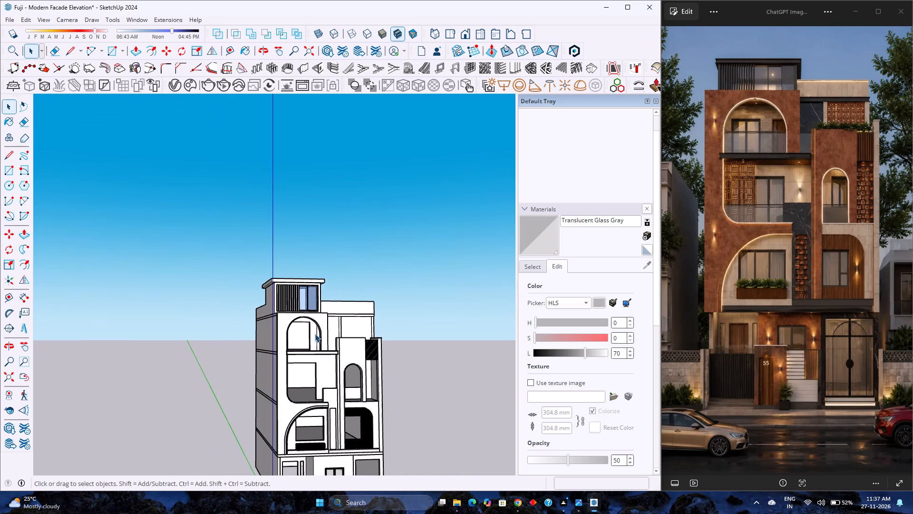
scroll(324, 332, "up", 4)
middle_click_drag(354, 349, 334, 349)
middle_click(334, 349)
scroll(333, 343, "down", 2)
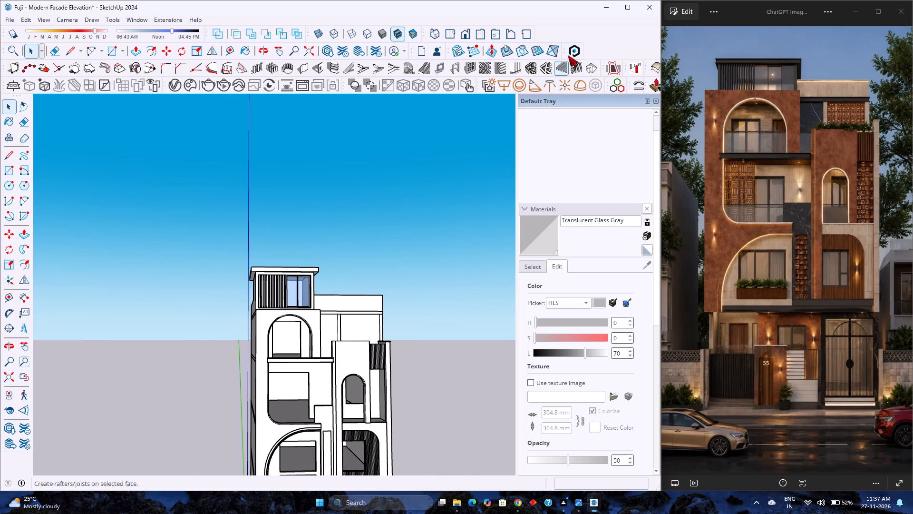
left_click(459, 31)
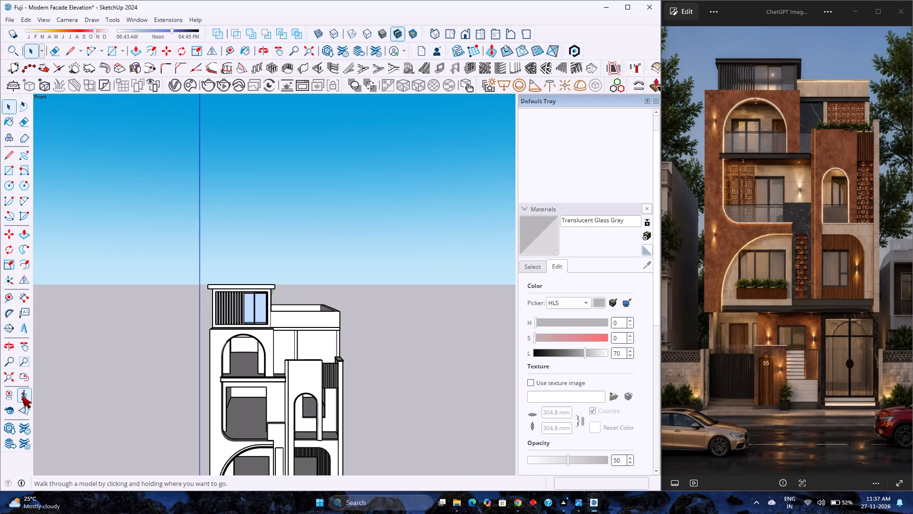
left_click(11, 382)
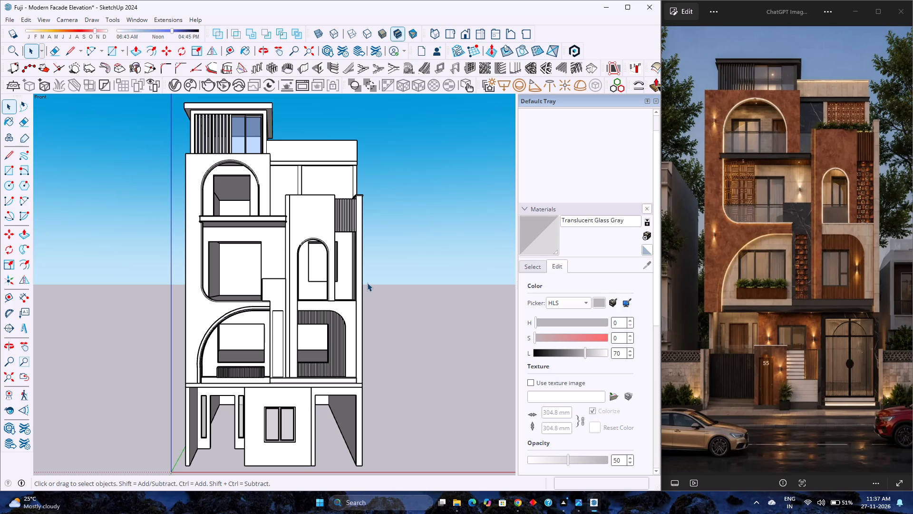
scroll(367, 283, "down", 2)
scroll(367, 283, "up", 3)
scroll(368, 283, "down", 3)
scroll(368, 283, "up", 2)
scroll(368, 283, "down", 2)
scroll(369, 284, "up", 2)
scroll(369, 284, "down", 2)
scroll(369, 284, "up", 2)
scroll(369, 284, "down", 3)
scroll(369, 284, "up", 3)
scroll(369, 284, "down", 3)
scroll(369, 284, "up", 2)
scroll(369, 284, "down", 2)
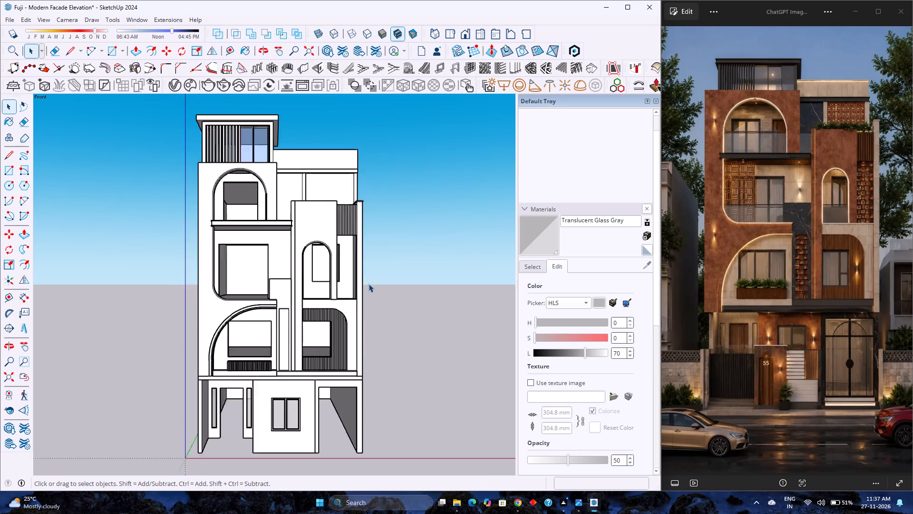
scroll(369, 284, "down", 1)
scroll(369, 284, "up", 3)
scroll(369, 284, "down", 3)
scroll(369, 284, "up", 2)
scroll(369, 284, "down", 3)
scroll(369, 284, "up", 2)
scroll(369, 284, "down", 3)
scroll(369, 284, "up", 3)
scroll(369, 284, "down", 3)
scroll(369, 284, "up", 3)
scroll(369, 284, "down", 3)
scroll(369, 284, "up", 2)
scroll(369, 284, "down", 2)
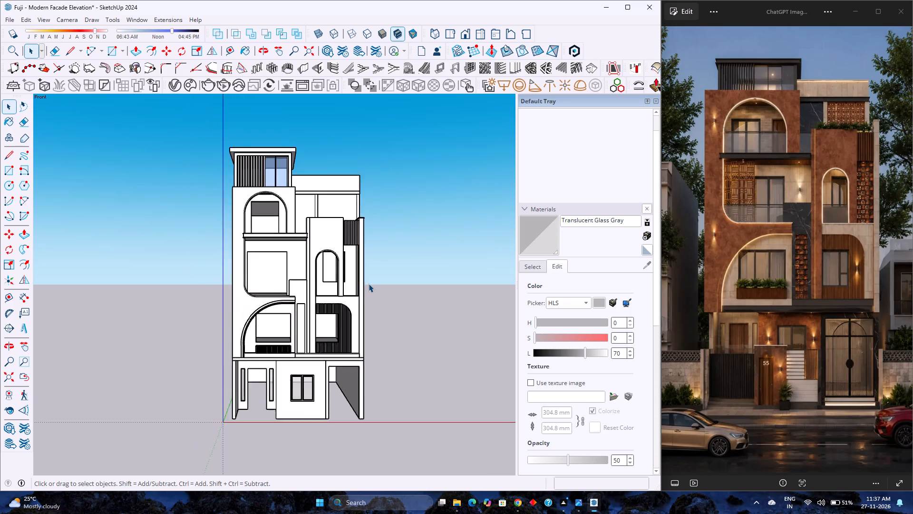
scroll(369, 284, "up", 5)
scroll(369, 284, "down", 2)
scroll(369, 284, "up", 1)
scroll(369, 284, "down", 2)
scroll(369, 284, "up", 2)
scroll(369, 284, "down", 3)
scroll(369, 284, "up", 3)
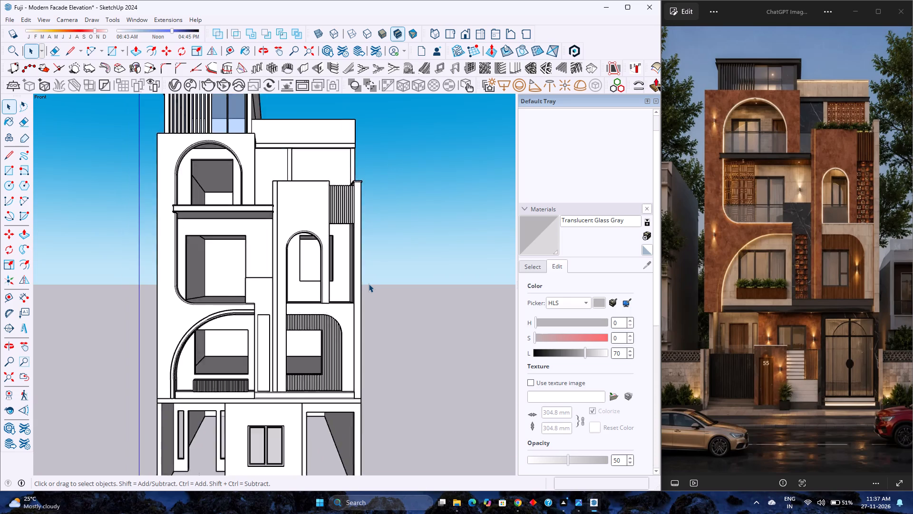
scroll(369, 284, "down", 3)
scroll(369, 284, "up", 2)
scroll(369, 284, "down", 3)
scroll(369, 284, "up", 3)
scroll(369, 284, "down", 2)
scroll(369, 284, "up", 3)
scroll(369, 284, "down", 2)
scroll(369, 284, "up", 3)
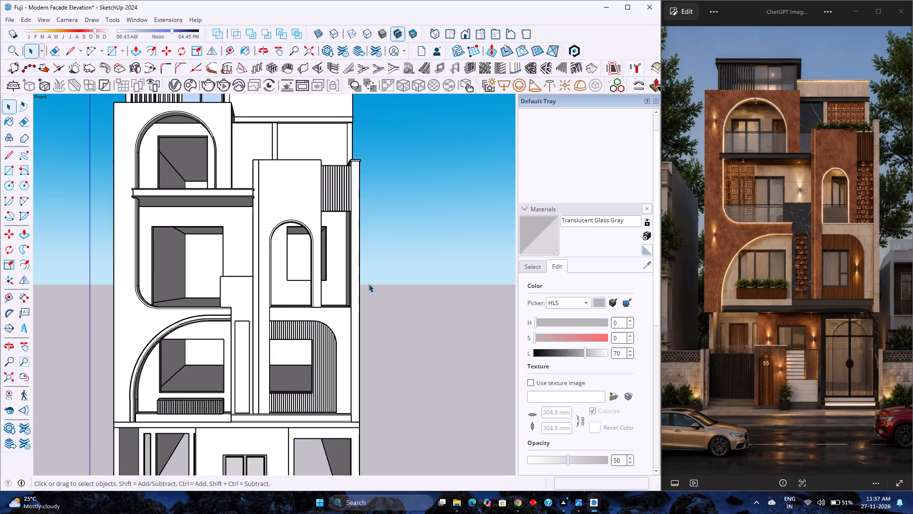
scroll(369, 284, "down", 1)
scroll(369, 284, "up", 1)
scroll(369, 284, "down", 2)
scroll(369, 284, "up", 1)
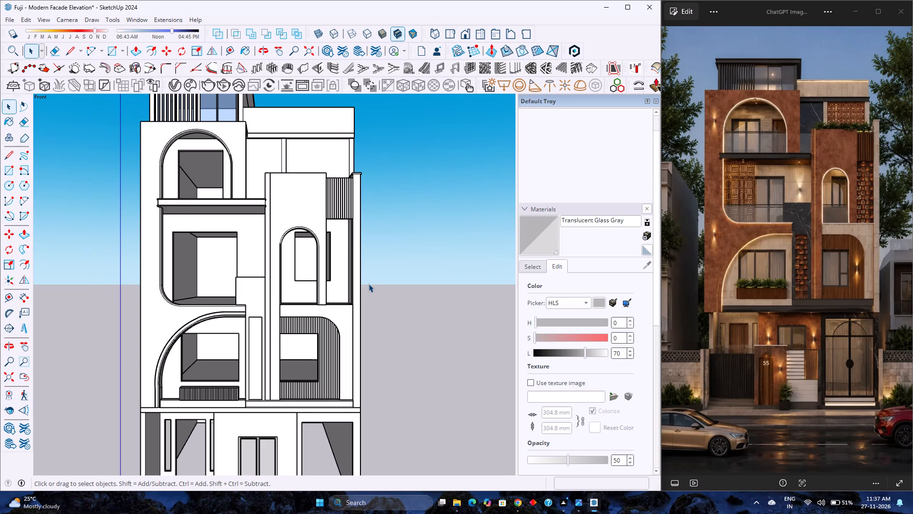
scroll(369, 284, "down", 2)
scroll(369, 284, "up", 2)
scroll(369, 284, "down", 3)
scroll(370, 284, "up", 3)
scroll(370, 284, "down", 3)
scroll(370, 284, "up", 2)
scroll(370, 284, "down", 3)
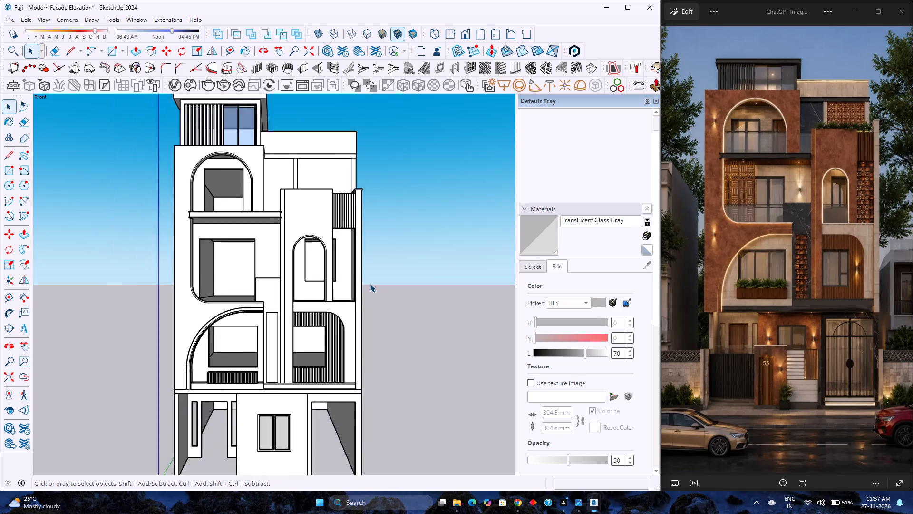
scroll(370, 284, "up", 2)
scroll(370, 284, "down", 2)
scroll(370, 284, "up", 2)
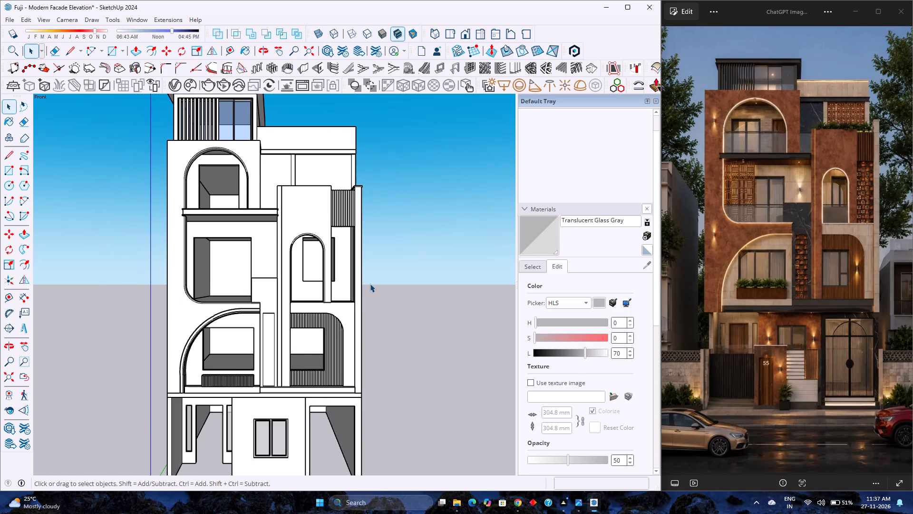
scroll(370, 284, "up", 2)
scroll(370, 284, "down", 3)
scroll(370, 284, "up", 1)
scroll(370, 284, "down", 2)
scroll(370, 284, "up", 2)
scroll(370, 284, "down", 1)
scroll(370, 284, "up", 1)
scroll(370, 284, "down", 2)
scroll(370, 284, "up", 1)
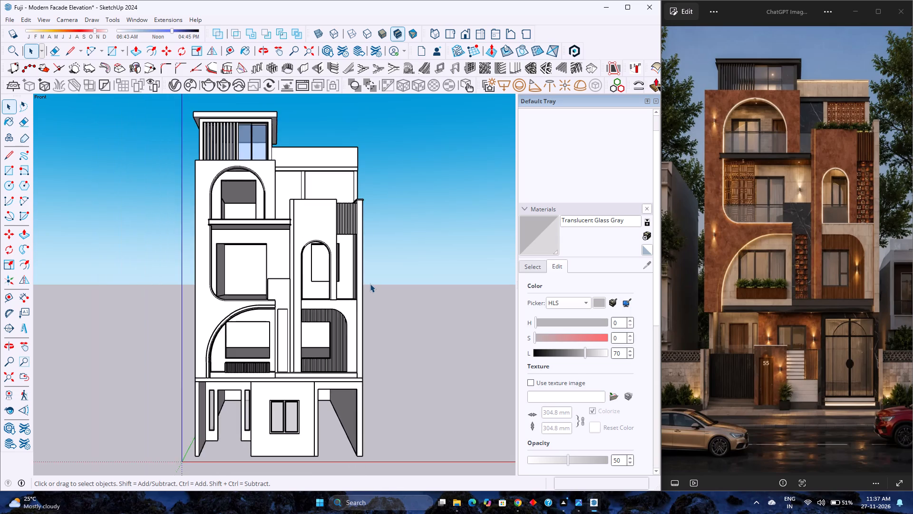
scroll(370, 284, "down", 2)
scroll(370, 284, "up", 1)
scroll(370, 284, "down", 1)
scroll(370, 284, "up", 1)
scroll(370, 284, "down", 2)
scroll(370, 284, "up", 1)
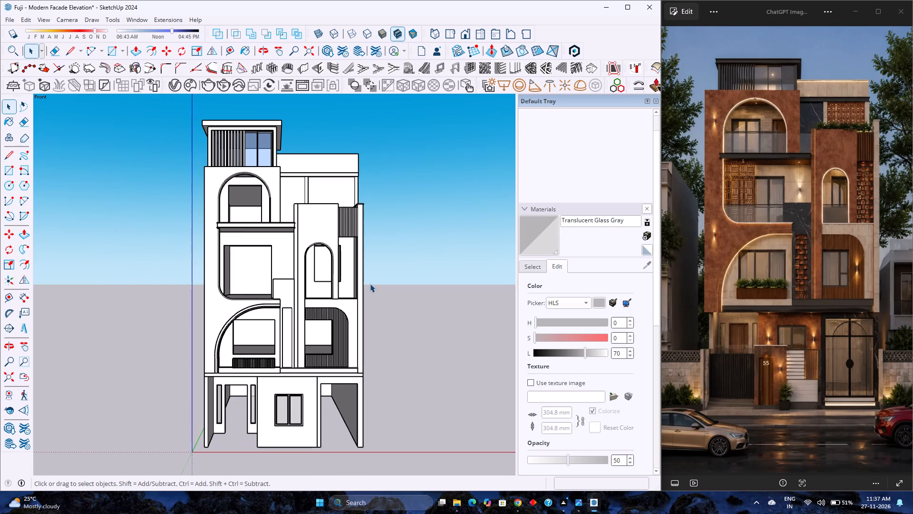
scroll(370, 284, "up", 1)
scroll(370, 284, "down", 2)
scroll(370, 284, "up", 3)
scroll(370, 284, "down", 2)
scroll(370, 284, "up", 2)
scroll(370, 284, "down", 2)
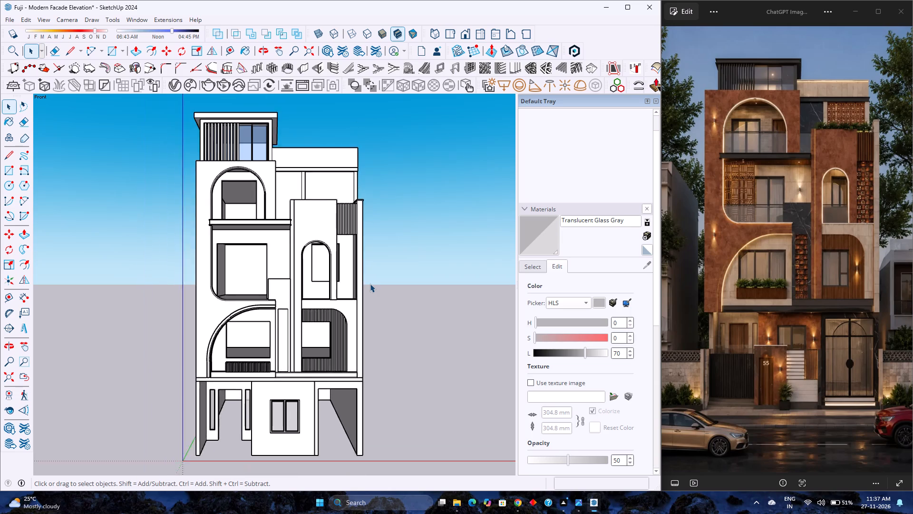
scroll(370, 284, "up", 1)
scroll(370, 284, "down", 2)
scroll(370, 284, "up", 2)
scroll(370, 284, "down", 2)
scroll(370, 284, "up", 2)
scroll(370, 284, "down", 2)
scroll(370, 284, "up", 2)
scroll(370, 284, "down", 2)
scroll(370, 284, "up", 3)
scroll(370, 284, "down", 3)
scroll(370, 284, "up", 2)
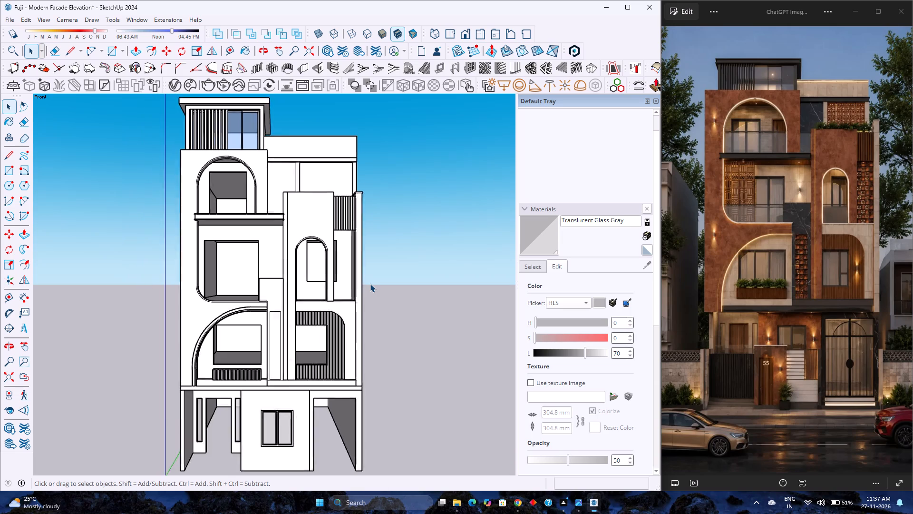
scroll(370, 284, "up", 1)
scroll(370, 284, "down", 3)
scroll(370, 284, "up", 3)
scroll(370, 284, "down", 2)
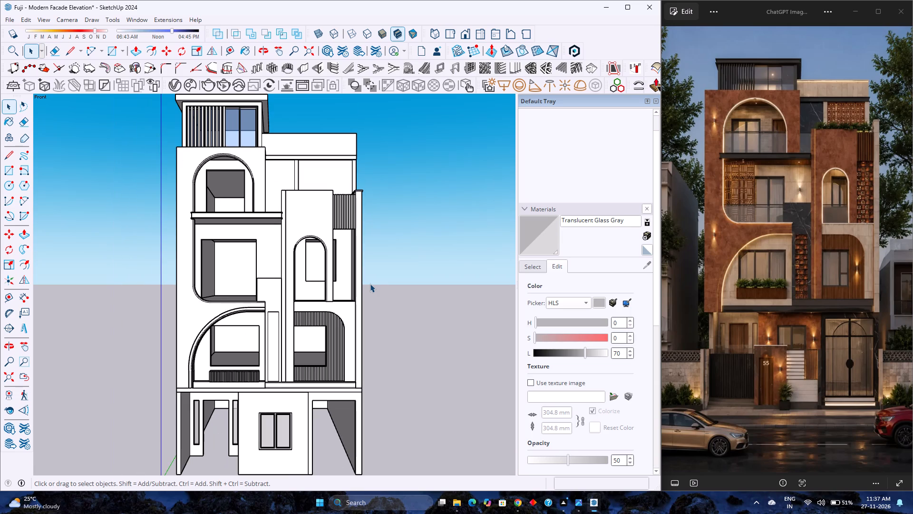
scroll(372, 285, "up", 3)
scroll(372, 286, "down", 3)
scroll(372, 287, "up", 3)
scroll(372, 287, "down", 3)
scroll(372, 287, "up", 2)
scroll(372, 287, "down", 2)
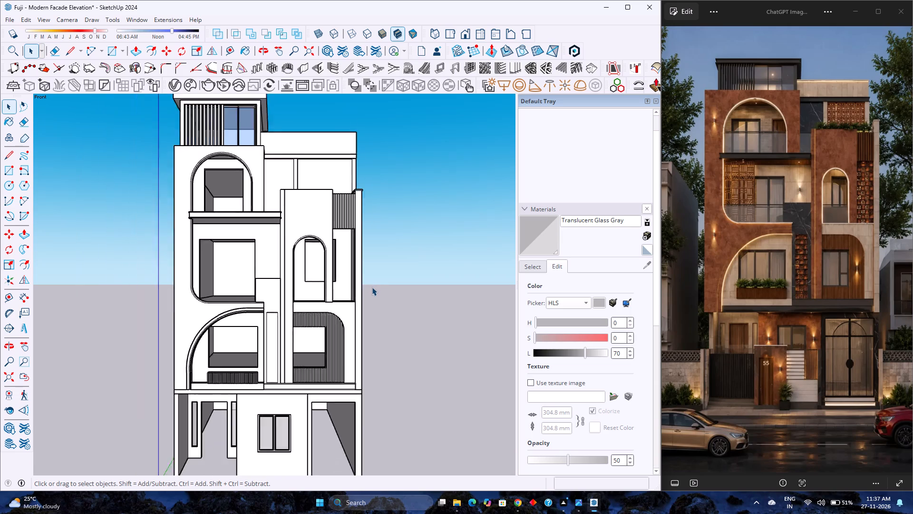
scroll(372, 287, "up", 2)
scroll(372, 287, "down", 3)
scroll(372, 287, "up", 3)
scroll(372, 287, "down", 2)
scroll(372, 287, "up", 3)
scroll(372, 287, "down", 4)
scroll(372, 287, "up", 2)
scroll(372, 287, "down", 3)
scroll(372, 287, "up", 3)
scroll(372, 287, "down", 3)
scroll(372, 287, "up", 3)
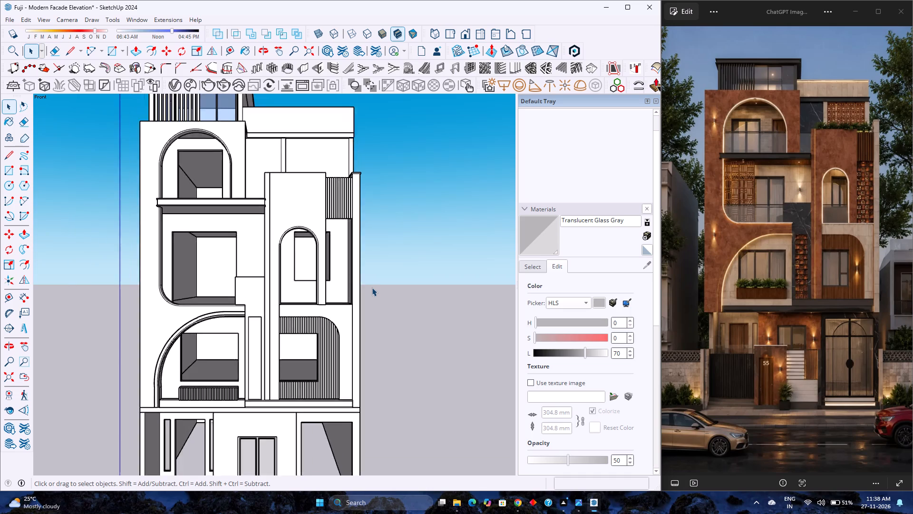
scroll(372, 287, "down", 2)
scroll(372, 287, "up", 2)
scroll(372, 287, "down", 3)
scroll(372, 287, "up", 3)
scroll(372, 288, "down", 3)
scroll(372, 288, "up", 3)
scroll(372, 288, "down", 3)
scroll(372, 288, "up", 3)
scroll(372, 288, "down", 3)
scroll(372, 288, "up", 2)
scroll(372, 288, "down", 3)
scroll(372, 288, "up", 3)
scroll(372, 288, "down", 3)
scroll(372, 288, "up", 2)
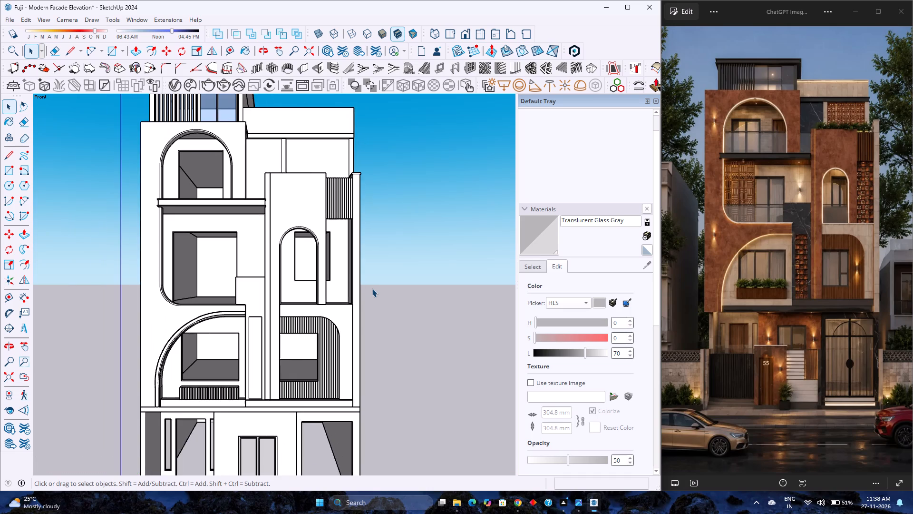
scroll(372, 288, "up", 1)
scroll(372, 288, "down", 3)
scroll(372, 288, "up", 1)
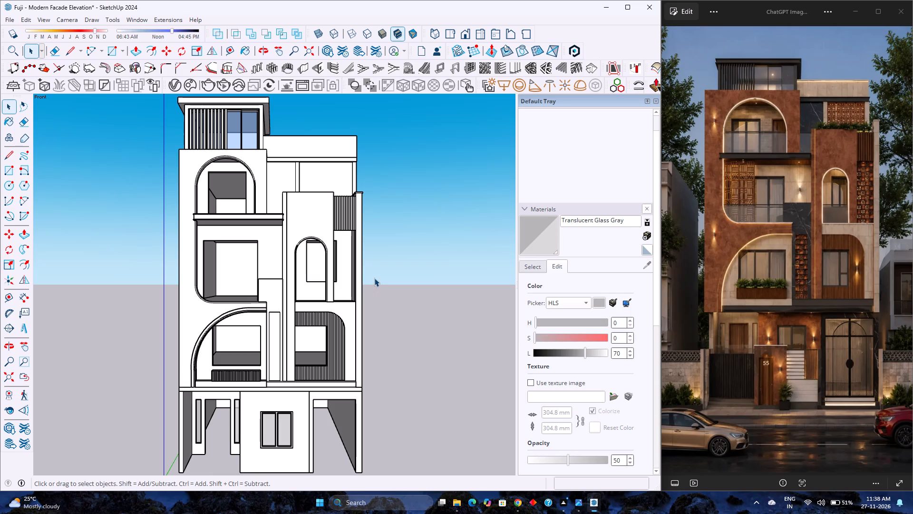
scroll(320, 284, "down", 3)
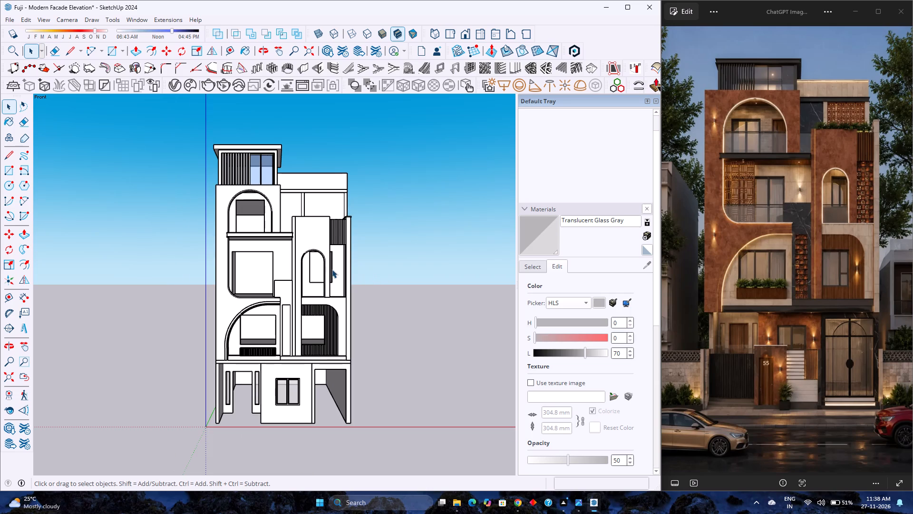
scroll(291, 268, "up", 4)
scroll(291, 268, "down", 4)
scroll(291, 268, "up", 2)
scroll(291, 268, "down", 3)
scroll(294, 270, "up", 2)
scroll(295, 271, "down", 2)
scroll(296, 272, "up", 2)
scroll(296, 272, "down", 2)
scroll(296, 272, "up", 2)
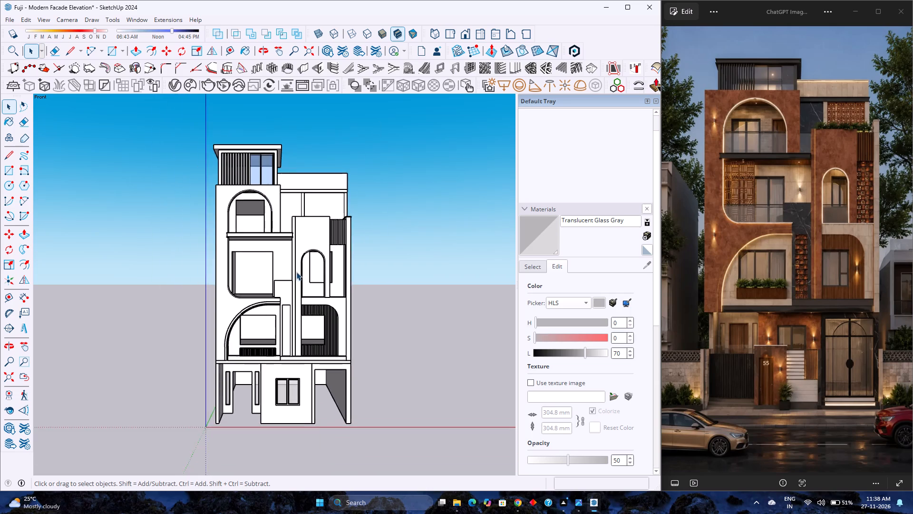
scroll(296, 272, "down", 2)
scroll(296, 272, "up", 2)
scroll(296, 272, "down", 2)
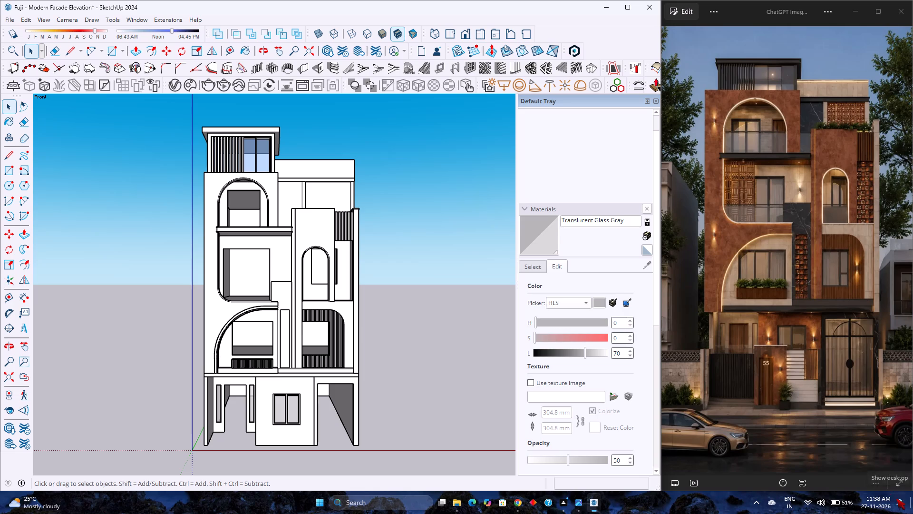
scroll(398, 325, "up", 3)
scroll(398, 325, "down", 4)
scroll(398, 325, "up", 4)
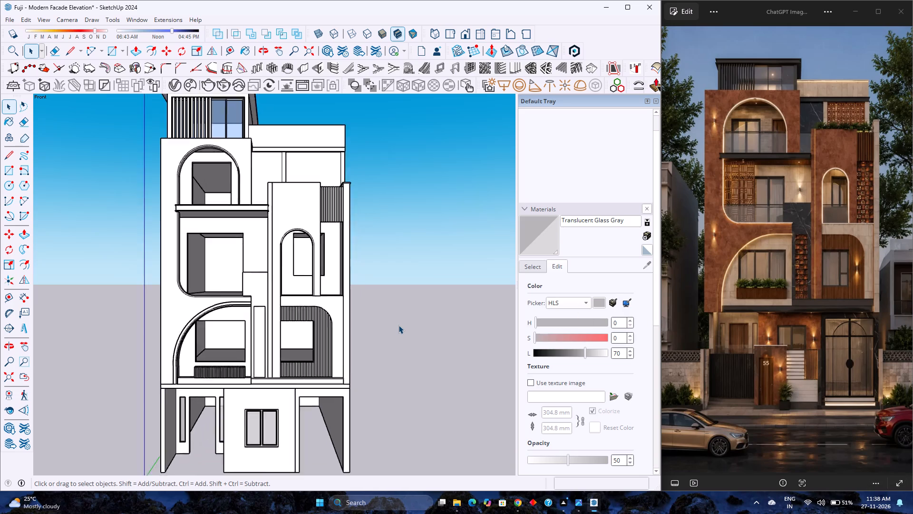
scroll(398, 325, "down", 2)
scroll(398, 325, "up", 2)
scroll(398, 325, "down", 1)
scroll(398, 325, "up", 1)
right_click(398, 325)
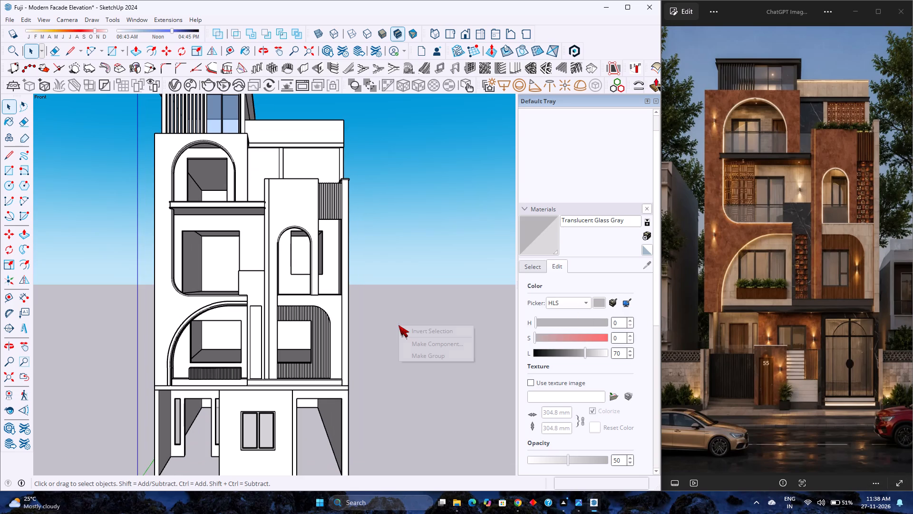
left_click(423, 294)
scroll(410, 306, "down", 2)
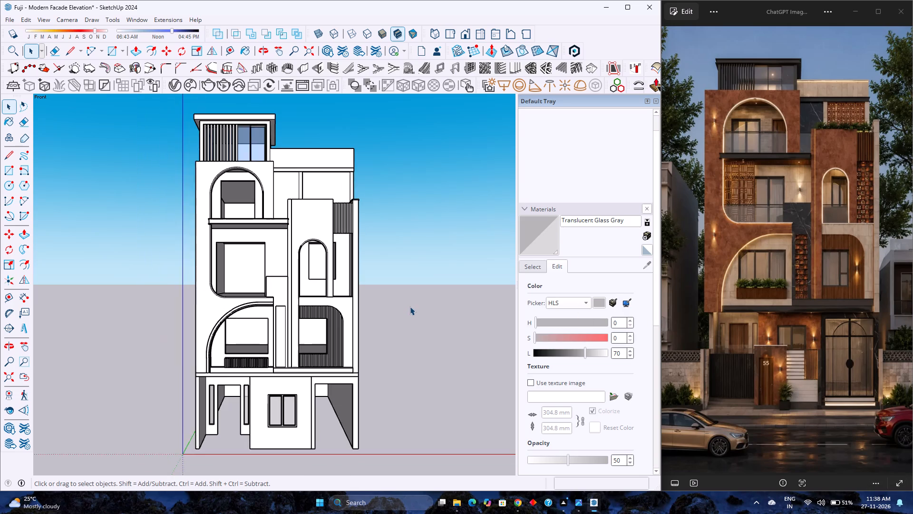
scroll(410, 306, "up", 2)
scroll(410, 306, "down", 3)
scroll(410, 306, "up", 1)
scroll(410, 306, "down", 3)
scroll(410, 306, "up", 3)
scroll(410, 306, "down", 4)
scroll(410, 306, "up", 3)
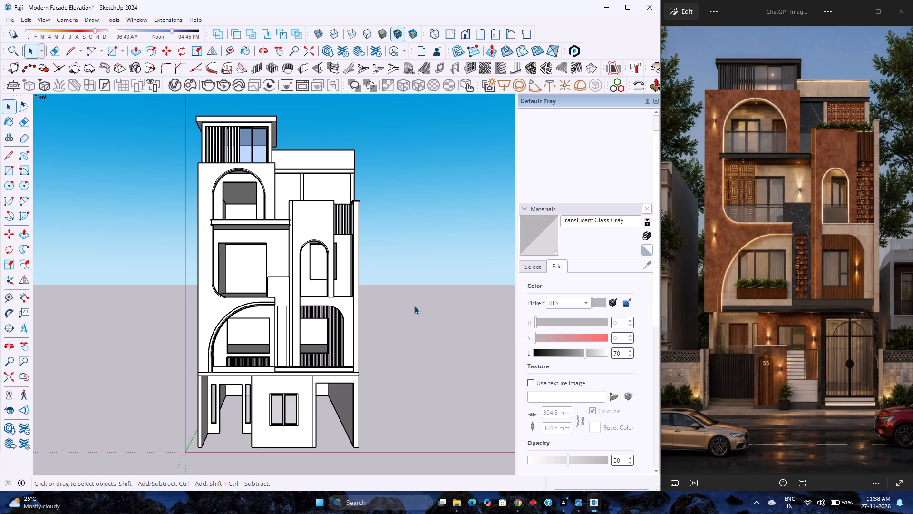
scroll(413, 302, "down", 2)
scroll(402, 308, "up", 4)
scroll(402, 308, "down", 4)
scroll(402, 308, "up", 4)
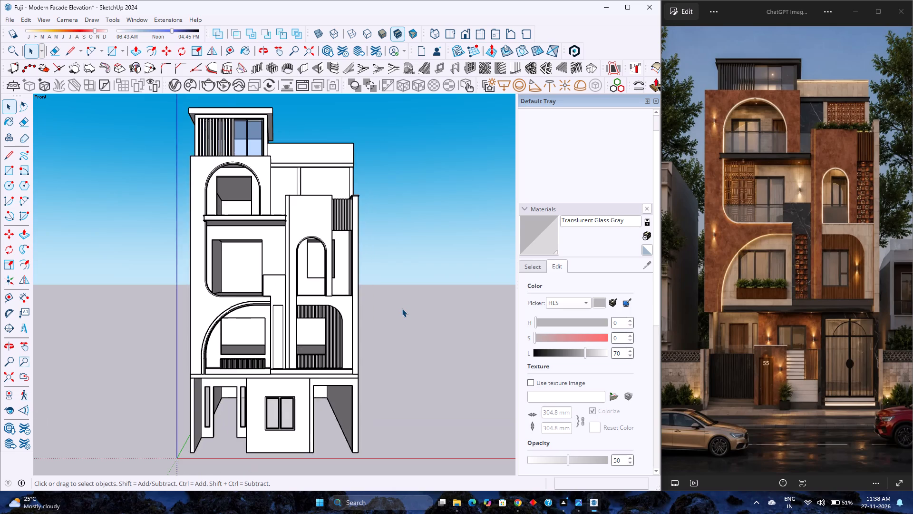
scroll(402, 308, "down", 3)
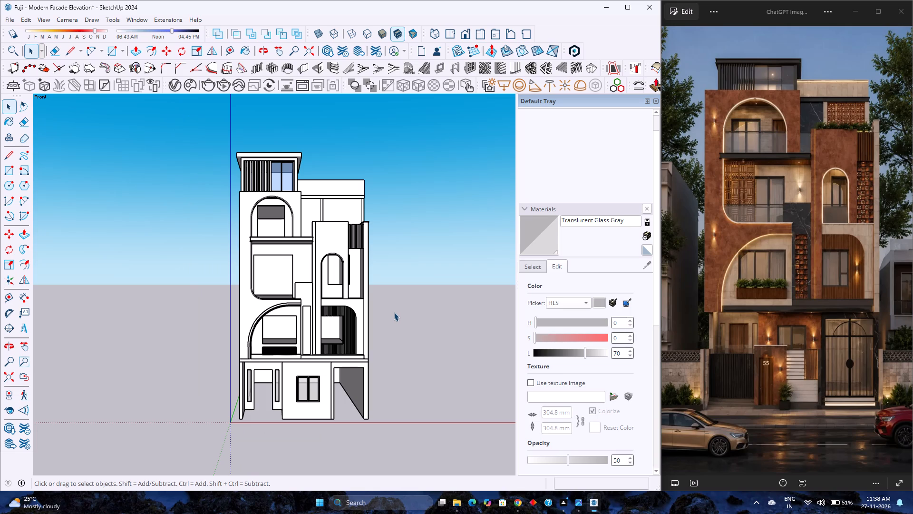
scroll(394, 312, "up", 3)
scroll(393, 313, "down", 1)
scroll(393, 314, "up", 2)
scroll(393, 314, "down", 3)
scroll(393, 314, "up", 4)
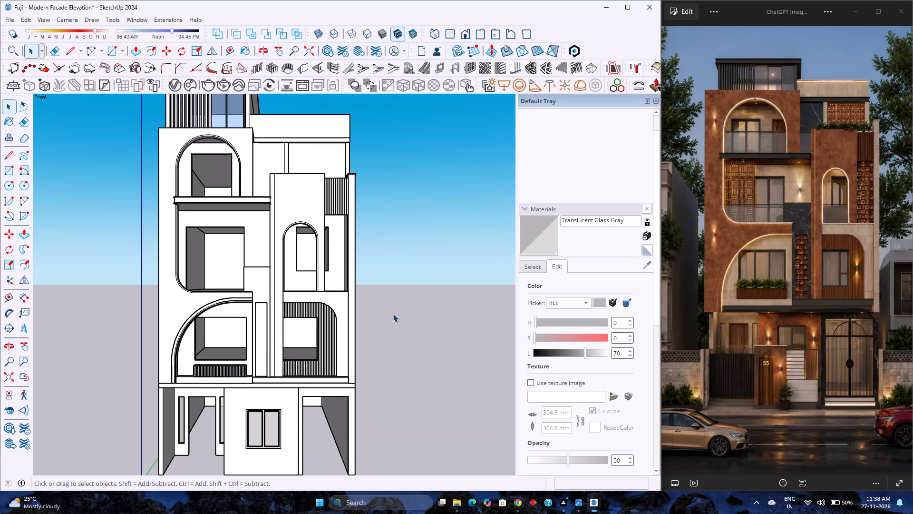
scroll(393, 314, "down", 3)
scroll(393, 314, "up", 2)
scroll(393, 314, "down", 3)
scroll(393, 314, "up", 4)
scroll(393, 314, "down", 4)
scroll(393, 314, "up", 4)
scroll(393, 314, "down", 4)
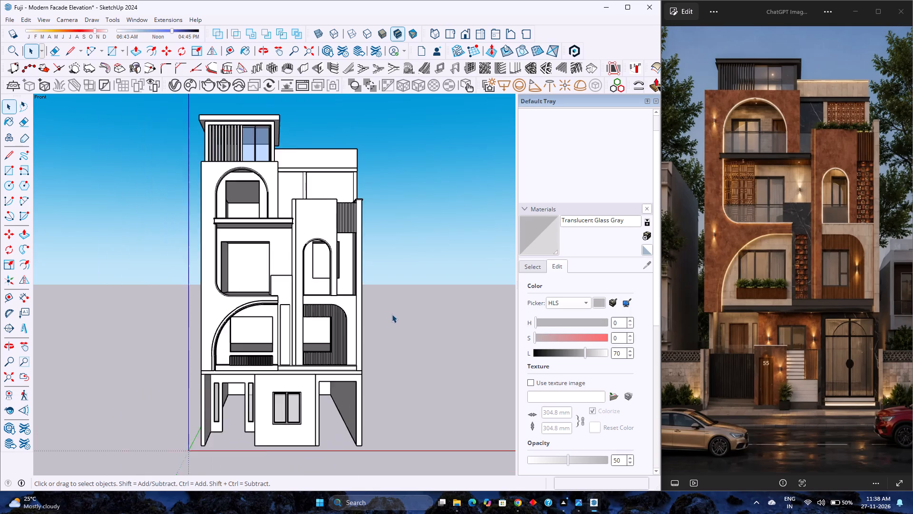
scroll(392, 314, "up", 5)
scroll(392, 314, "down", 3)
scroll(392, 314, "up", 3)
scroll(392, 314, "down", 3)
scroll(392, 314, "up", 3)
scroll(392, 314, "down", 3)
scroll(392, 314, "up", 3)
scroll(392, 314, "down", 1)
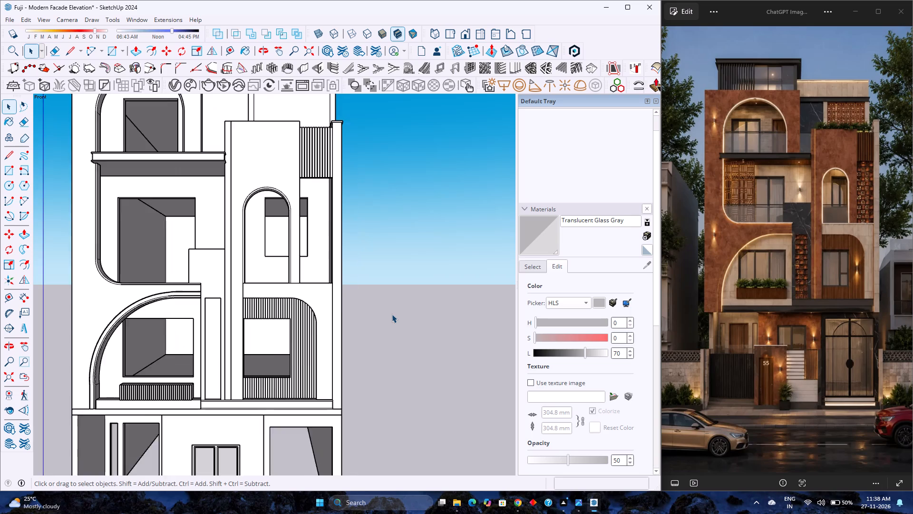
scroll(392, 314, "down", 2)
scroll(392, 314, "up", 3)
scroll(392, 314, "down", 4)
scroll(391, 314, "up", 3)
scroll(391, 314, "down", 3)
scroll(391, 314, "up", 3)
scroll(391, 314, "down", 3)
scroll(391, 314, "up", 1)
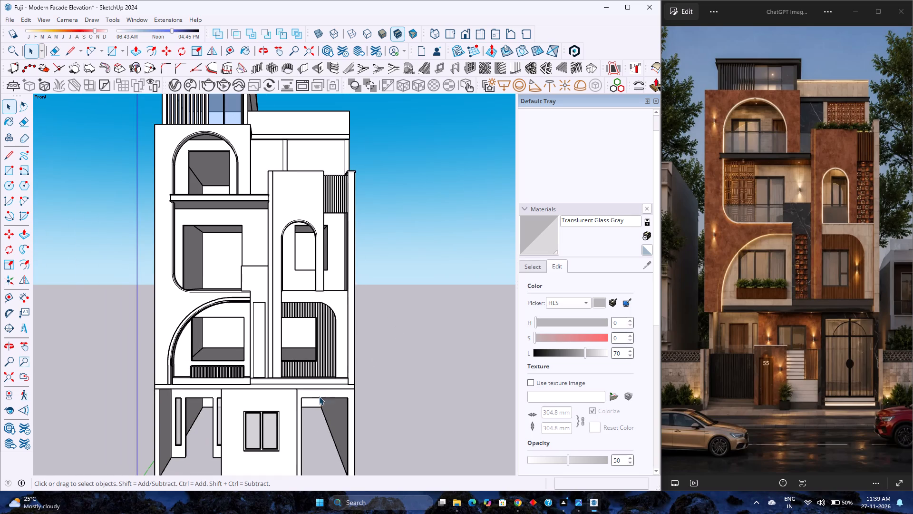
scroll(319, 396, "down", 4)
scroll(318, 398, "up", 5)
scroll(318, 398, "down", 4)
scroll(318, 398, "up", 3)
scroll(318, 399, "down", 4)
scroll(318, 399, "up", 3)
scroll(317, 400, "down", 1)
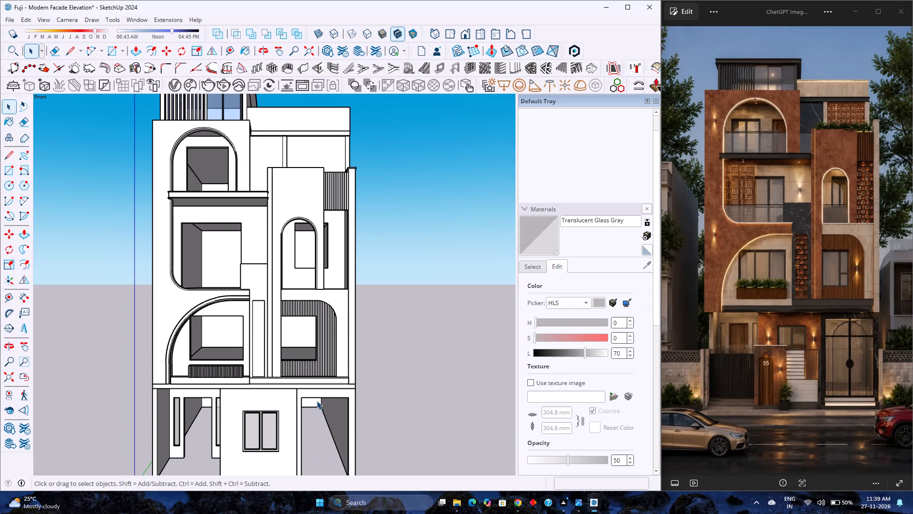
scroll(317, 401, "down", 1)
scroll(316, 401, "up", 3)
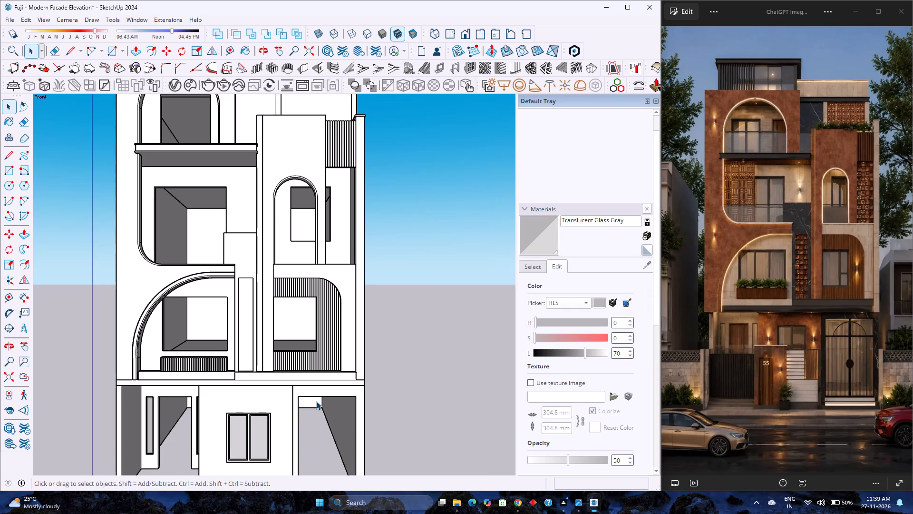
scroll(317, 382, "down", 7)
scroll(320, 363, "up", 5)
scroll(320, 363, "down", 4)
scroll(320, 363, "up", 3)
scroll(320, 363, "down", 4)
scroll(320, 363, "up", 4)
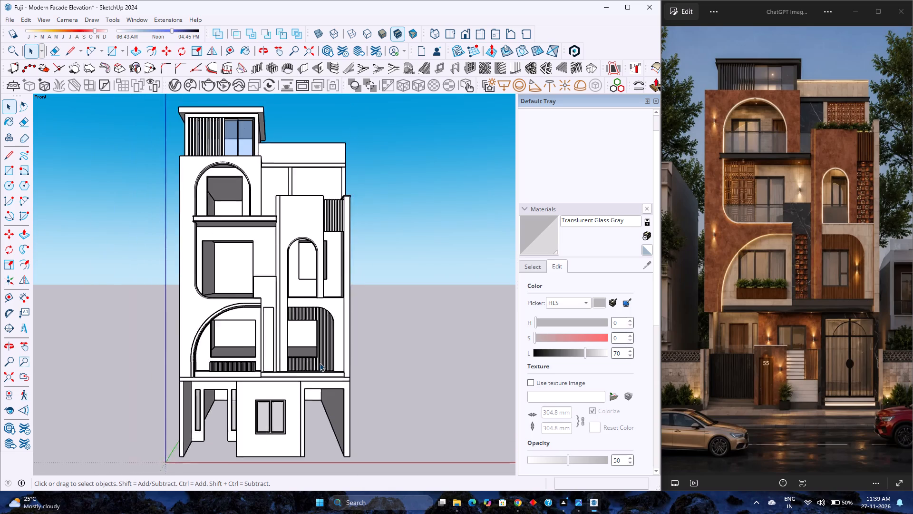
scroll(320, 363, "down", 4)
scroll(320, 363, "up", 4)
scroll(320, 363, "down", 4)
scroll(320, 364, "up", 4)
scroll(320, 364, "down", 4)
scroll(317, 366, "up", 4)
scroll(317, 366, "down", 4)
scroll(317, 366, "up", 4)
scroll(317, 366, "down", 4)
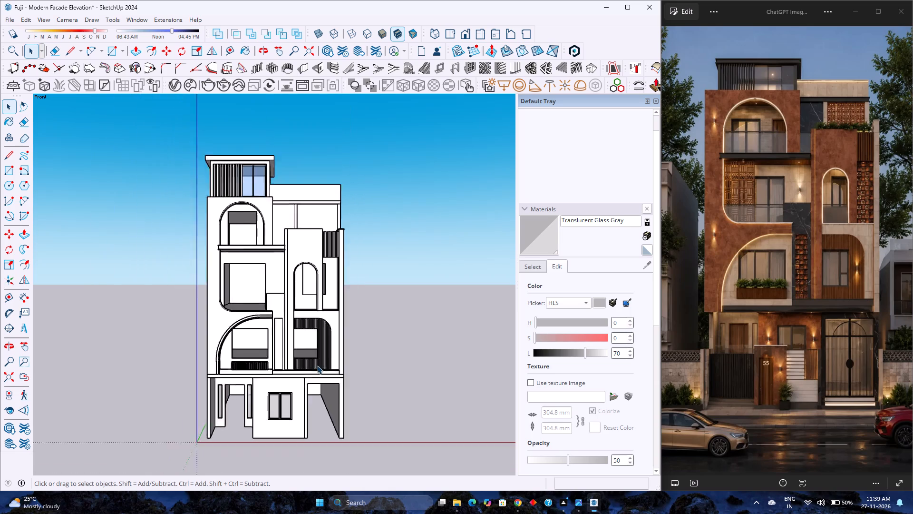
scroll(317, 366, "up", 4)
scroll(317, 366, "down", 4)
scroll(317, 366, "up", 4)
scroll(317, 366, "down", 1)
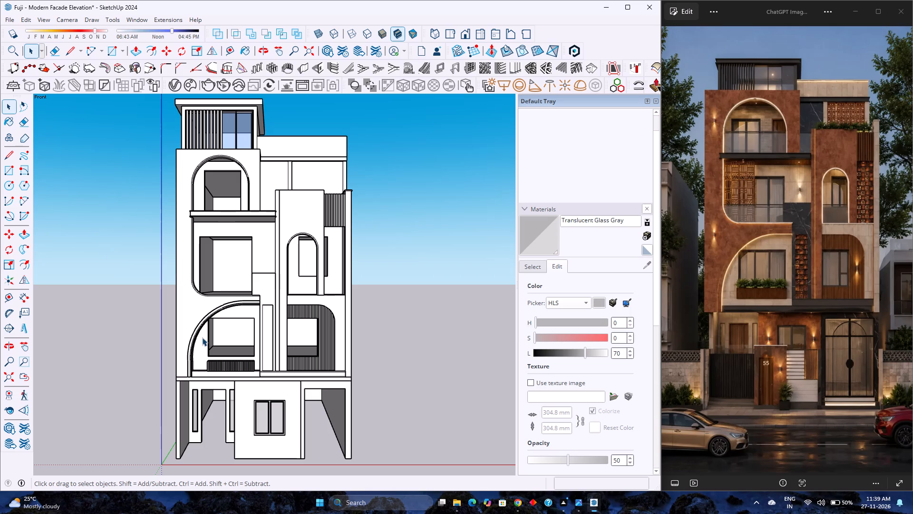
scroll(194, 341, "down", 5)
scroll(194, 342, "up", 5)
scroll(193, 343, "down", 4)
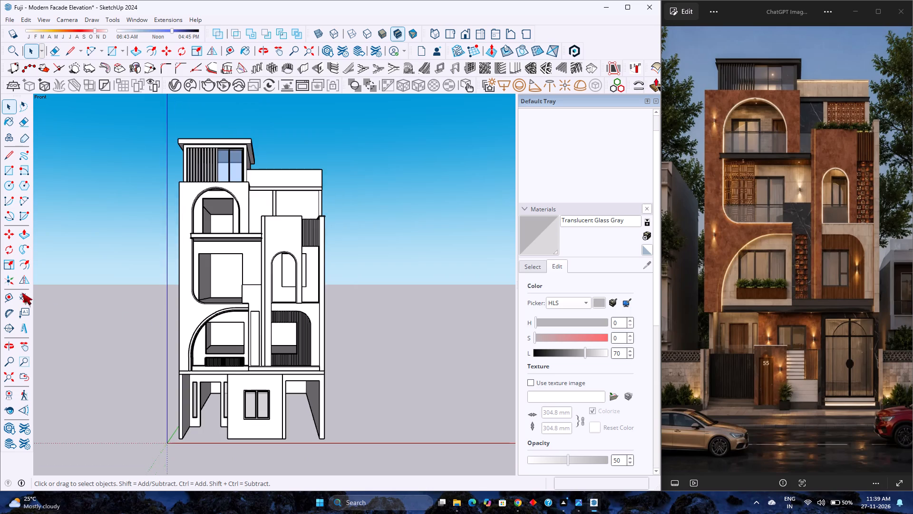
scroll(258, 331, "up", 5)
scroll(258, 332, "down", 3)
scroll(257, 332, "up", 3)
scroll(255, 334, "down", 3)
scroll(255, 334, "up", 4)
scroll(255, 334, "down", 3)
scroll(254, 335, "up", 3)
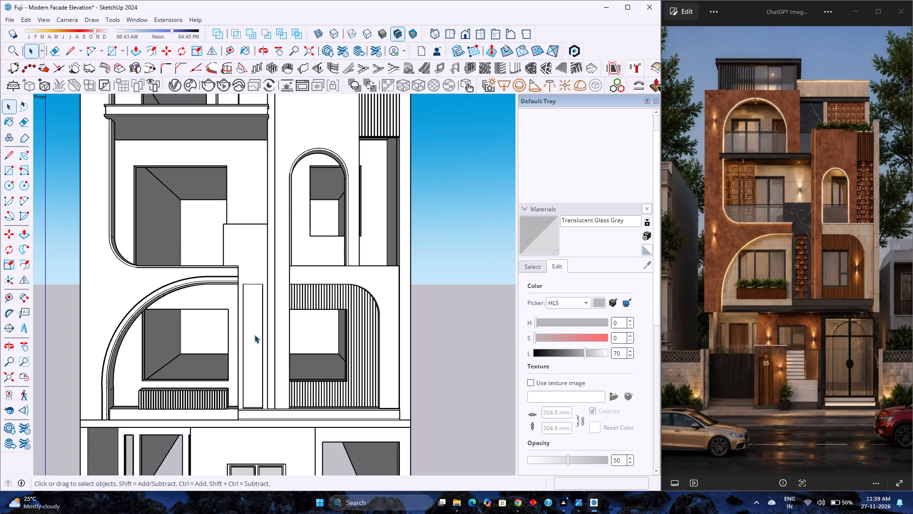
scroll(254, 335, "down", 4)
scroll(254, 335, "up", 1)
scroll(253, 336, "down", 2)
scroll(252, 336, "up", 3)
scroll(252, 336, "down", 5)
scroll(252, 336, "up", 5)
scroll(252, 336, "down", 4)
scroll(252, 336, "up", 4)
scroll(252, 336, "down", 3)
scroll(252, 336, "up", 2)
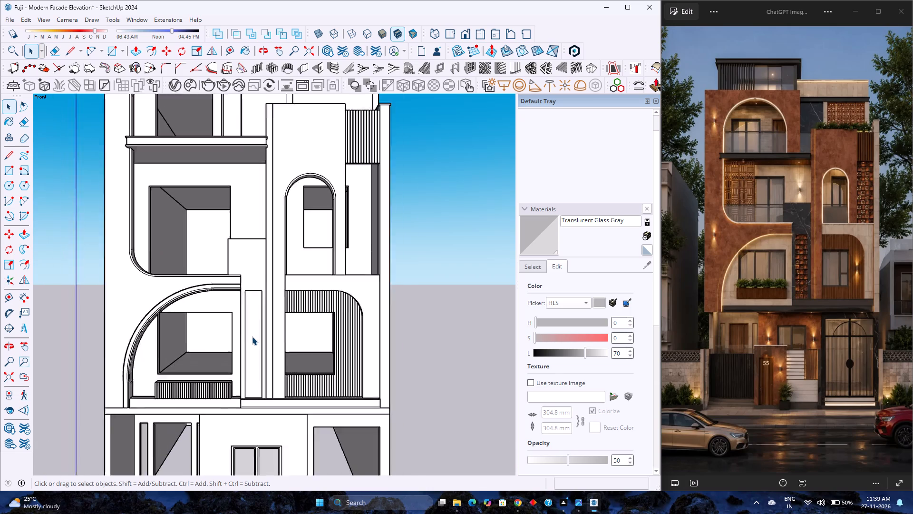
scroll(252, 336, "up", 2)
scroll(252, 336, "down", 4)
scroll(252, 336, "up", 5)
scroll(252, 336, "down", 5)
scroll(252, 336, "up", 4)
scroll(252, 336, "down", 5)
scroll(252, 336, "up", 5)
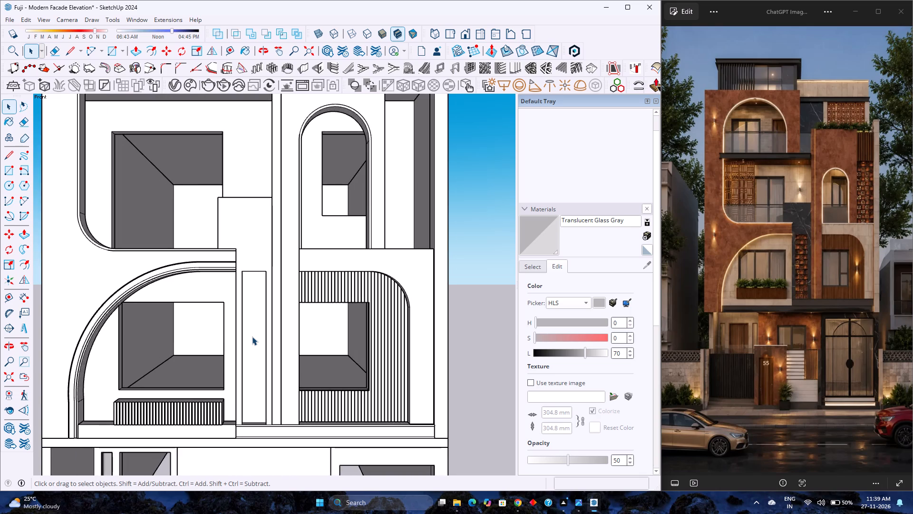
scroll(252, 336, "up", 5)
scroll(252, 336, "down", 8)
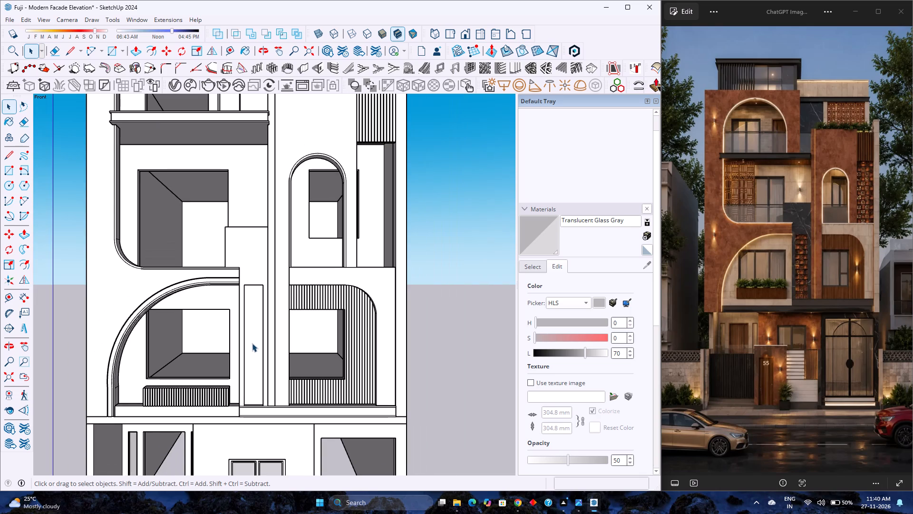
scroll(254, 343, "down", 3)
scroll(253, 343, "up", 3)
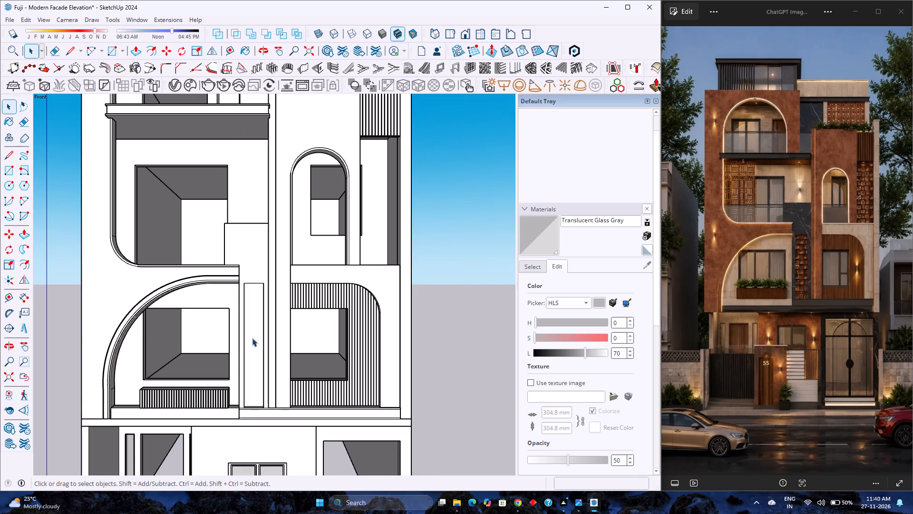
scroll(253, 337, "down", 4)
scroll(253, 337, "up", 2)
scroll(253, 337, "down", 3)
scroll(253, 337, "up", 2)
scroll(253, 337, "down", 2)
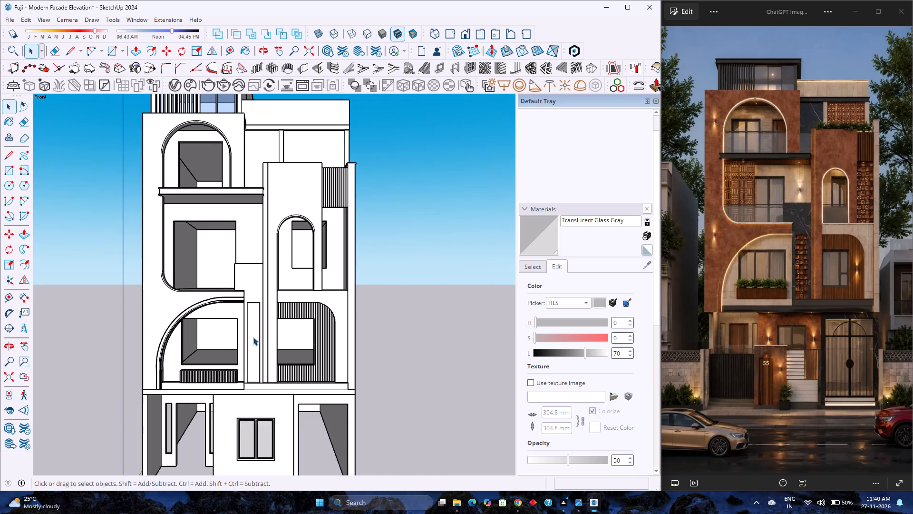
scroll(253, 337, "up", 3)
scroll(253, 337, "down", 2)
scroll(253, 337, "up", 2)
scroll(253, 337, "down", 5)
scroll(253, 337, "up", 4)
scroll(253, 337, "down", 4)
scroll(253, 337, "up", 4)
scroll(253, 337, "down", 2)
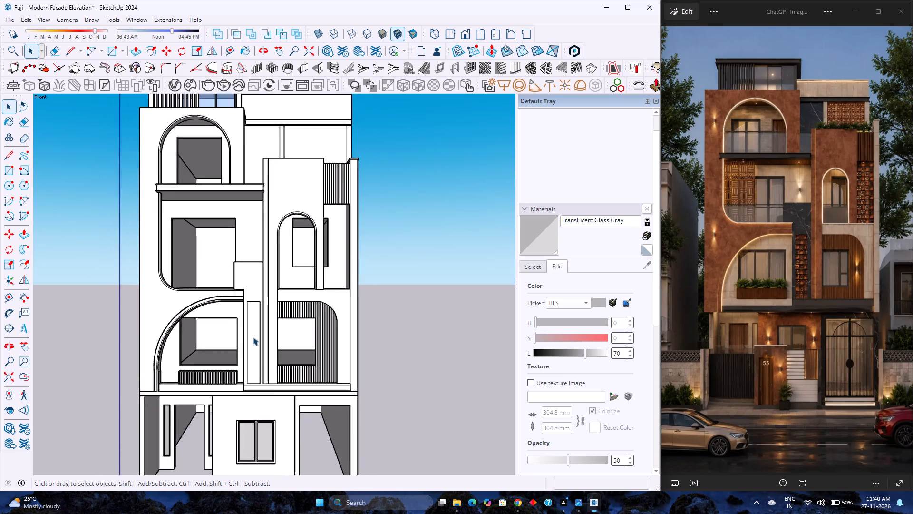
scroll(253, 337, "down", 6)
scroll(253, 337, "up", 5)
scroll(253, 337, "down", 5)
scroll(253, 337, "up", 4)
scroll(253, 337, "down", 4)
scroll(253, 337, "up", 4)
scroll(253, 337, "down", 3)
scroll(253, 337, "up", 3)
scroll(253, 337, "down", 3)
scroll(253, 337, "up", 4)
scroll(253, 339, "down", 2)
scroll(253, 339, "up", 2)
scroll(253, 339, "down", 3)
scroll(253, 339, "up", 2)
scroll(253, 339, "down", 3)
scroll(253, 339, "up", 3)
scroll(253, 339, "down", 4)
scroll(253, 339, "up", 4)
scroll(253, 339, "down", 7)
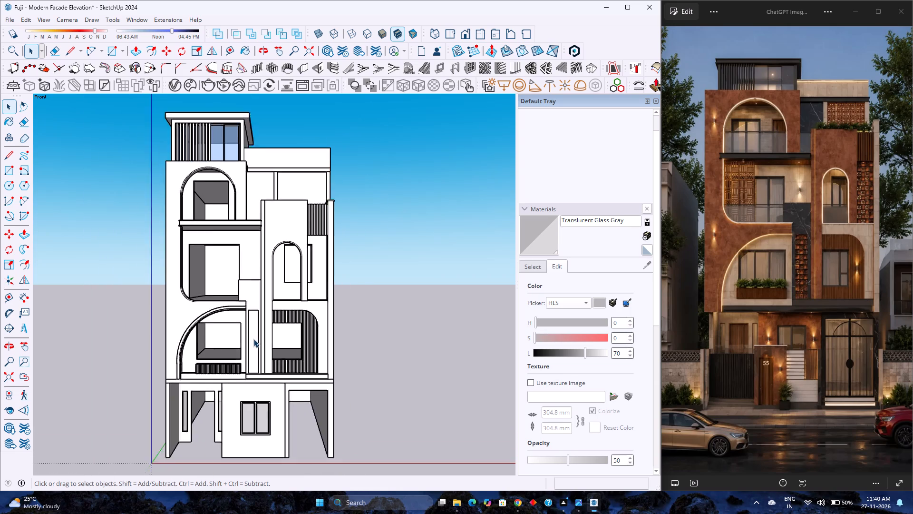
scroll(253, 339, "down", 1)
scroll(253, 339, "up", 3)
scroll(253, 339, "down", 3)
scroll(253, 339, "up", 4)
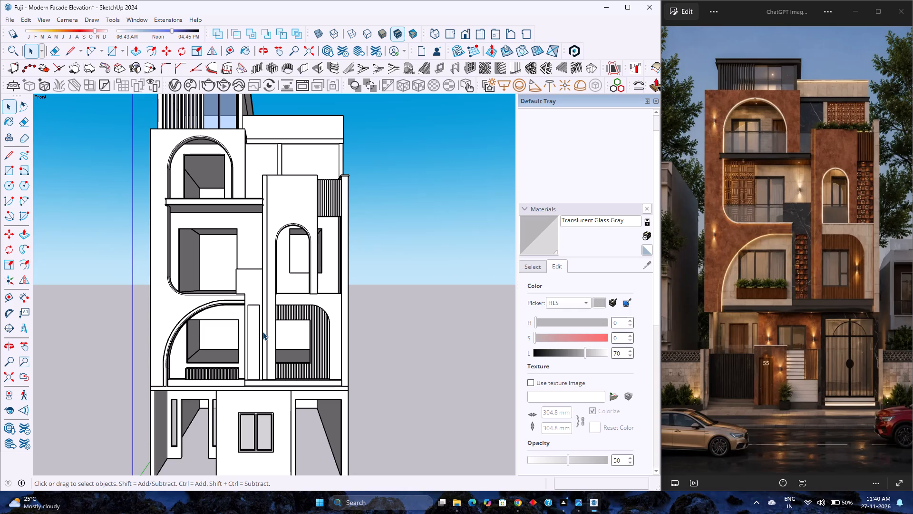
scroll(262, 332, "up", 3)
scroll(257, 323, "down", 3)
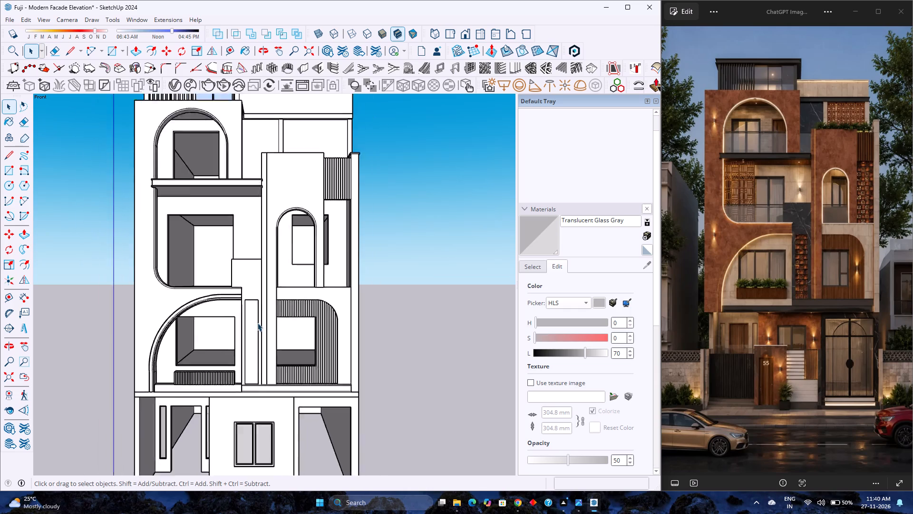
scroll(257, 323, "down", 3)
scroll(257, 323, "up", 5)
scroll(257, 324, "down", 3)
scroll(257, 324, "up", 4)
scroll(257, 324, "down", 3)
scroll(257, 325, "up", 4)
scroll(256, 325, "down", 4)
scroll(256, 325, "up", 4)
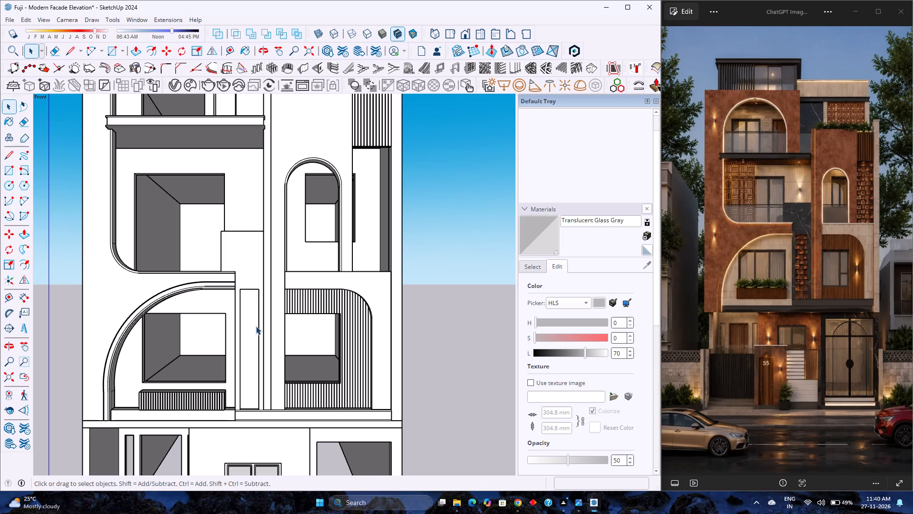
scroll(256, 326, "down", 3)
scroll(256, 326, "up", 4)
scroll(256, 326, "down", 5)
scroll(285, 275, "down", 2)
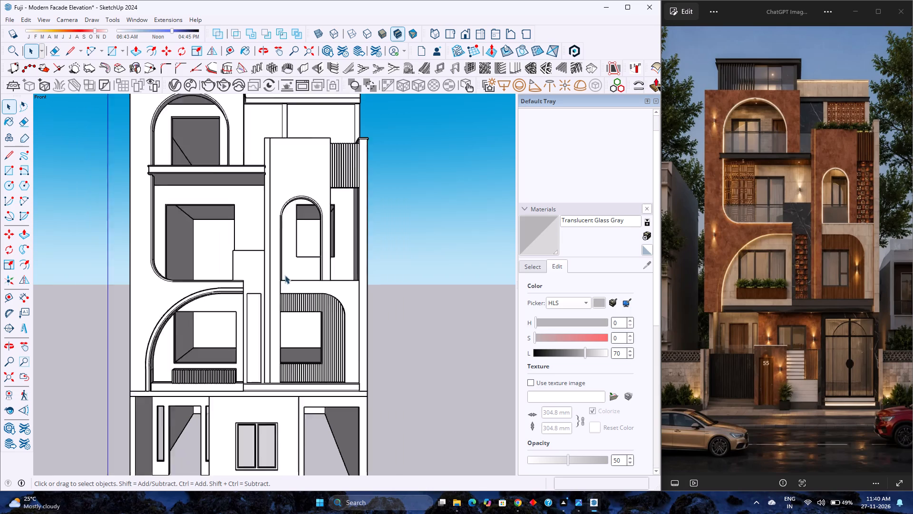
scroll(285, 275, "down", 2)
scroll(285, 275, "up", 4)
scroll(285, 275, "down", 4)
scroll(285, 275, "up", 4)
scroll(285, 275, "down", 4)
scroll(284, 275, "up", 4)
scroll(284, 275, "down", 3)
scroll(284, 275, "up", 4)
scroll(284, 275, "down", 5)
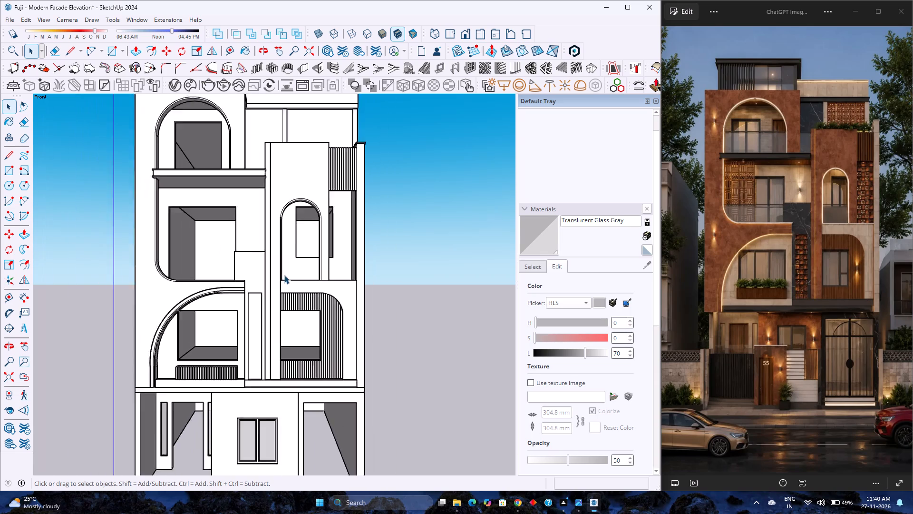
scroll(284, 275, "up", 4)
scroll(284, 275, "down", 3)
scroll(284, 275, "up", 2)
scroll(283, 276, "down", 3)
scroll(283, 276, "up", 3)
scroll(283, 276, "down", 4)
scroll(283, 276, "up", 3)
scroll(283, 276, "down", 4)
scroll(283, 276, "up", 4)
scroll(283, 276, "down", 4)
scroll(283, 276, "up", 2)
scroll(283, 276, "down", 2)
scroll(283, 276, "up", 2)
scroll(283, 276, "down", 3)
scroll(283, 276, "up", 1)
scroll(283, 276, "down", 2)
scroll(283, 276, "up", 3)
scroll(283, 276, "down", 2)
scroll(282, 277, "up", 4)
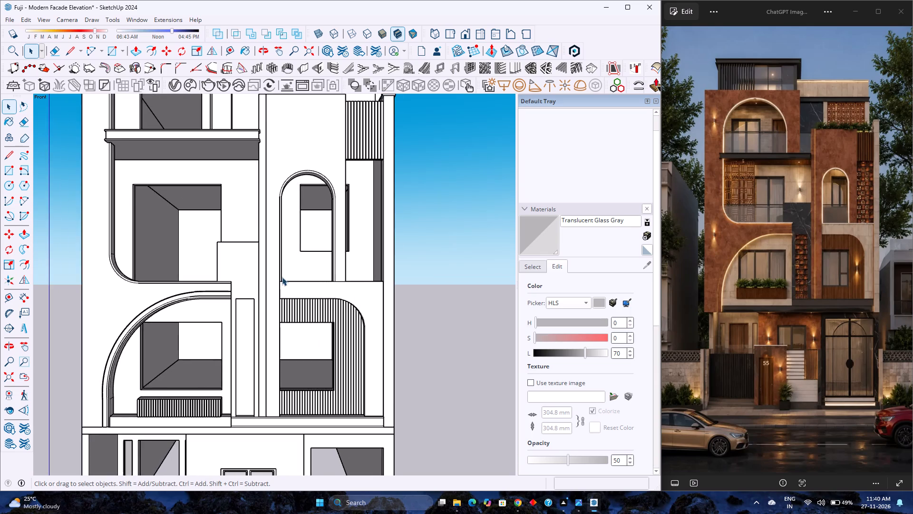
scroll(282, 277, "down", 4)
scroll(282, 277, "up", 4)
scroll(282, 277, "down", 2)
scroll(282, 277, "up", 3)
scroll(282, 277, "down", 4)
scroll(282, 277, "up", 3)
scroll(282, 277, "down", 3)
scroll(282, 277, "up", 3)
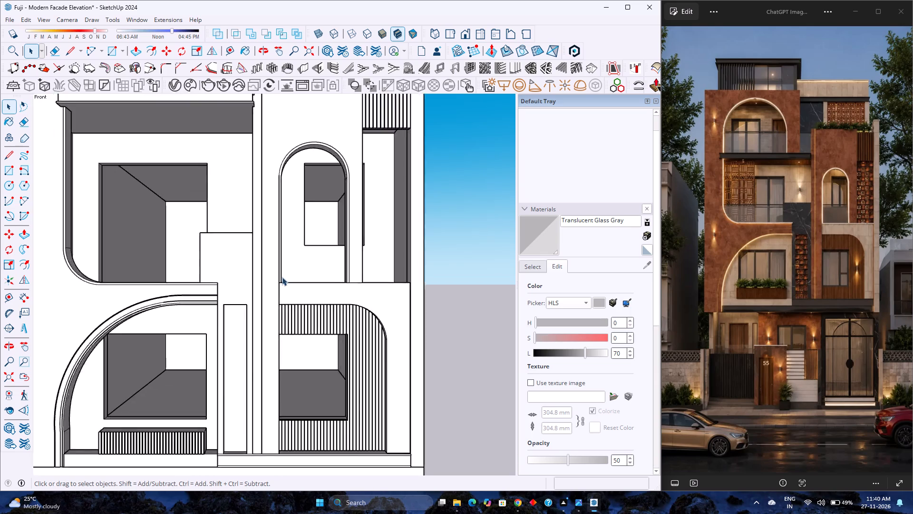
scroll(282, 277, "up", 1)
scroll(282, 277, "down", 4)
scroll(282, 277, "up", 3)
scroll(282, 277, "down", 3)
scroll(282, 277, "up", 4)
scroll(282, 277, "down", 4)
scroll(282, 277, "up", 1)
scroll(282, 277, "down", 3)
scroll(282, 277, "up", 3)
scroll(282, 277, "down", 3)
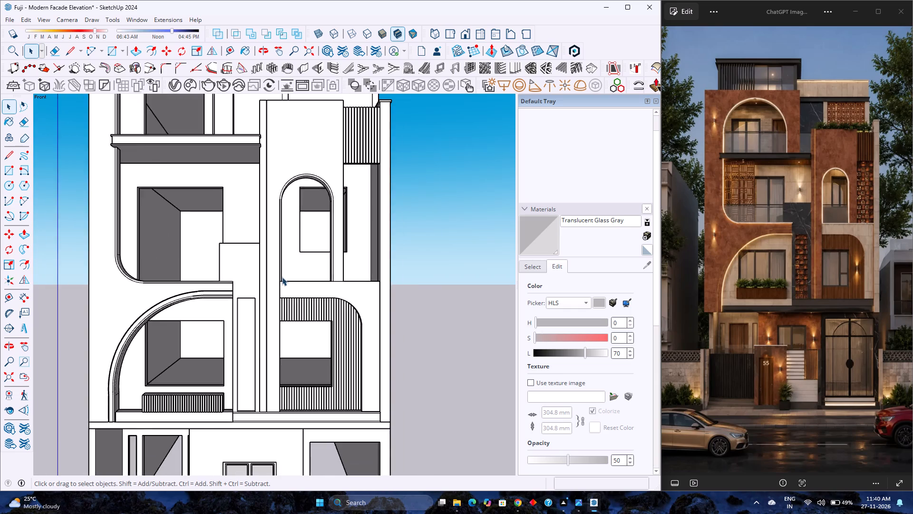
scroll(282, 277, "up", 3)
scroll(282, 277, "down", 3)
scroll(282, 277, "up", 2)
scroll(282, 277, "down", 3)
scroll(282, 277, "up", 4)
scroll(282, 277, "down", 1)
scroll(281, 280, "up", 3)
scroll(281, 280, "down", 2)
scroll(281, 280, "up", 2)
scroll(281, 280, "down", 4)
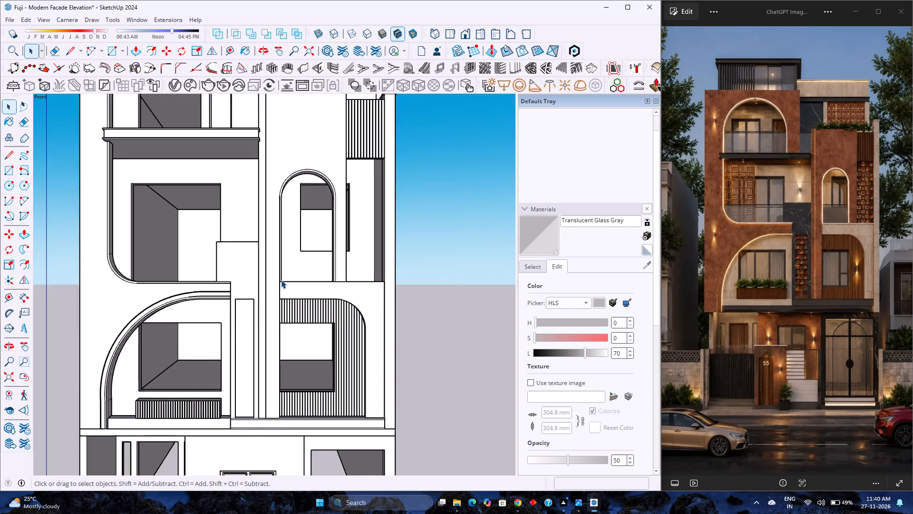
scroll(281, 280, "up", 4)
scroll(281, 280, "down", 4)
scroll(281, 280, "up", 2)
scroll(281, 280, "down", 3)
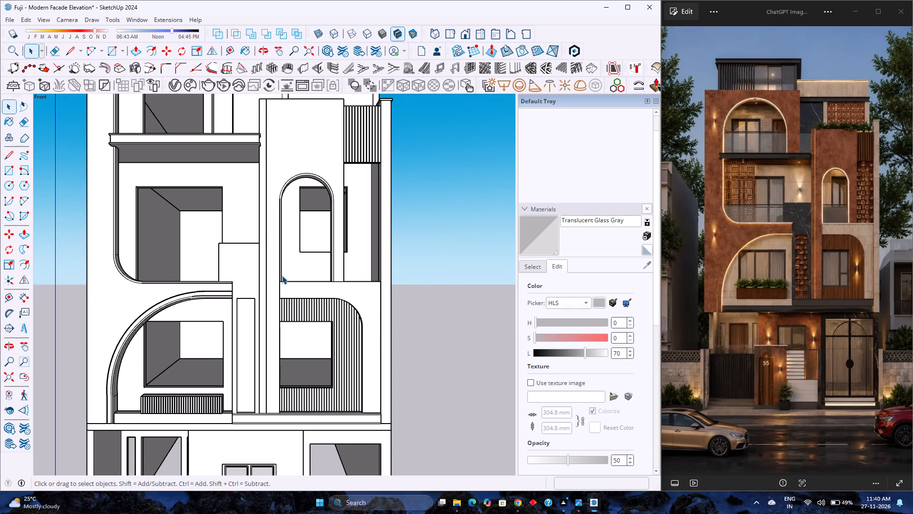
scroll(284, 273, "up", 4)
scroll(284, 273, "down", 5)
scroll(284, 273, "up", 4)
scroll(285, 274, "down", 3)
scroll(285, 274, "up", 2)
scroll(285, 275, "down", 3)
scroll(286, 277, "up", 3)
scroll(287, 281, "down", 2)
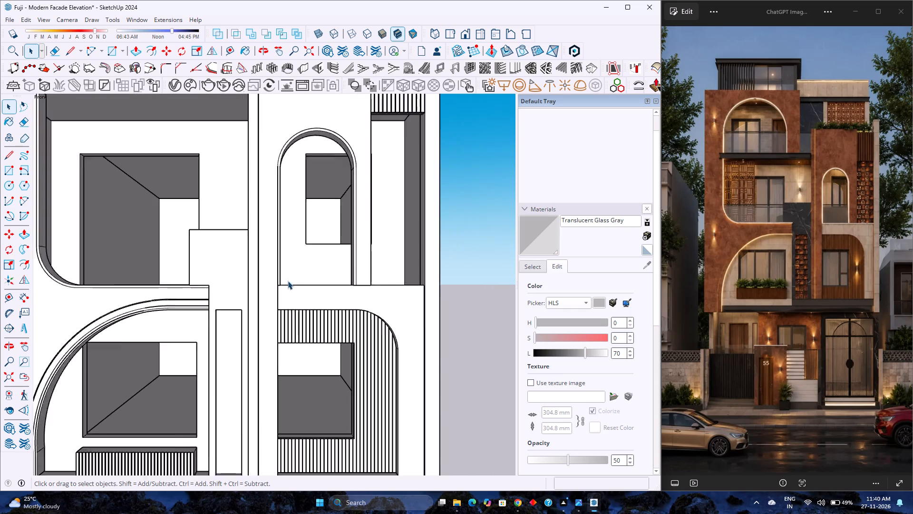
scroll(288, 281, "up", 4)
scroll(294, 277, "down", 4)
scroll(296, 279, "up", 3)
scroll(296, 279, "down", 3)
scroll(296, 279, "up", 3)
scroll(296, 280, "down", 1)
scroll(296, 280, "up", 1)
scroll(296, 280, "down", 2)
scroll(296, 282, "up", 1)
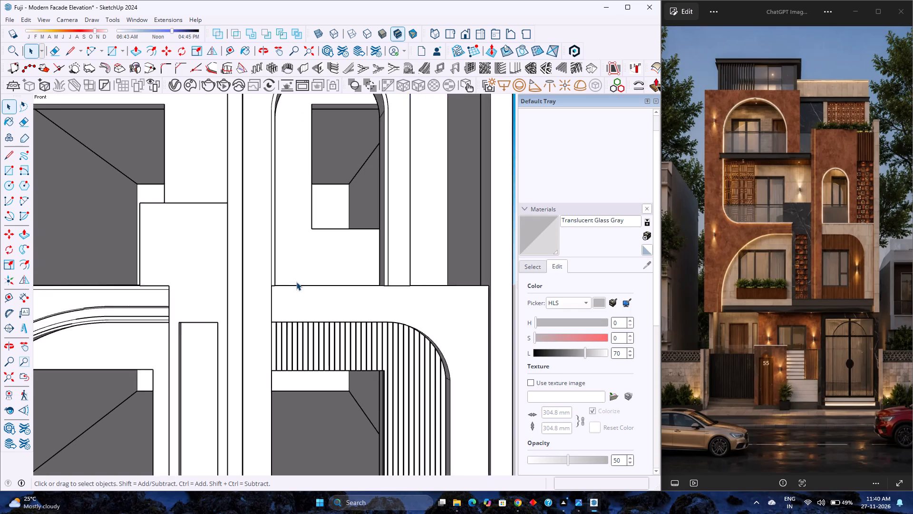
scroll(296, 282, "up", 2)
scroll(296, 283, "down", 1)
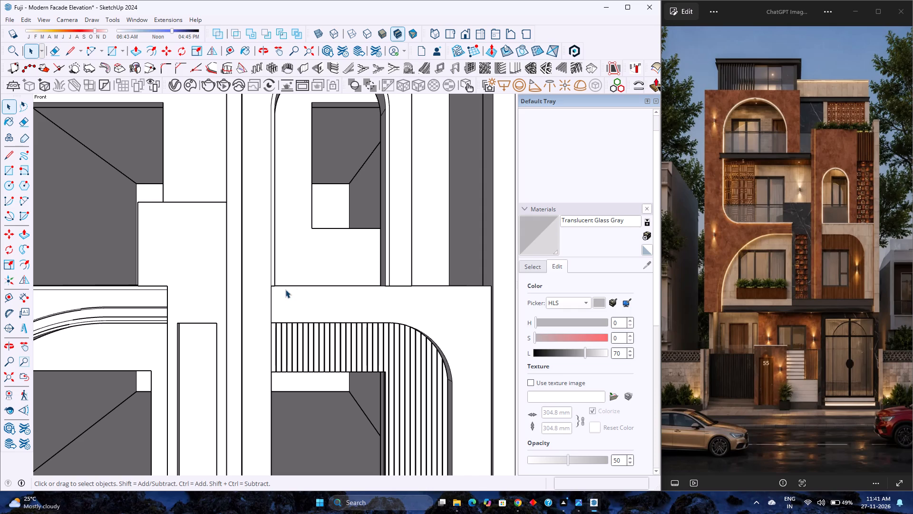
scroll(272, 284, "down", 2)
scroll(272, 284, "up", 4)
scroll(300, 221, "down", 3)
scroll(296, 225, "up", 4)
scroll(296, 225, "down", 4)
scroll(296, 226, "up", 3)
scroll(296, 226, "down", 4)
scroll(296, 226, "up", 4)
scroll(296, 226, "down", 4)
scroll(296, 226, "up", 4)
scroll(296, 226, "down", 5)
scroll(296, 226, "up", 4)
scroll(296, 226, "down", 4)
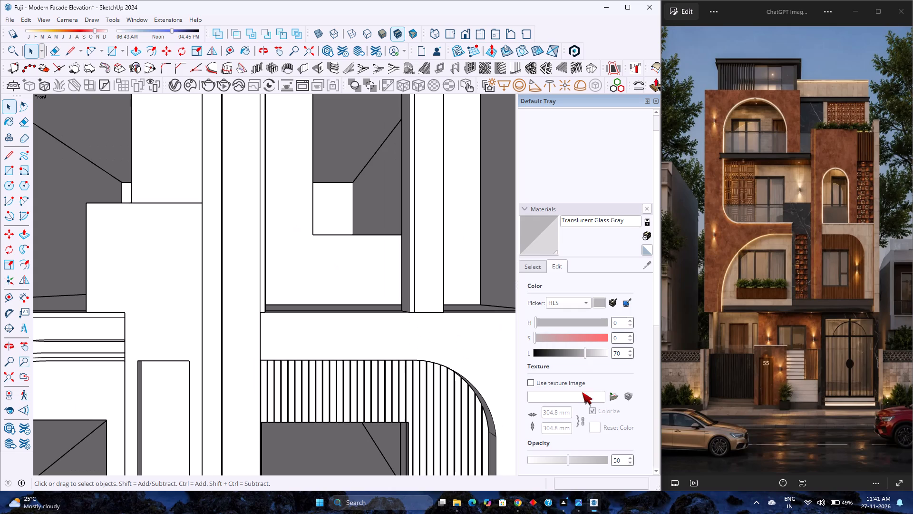
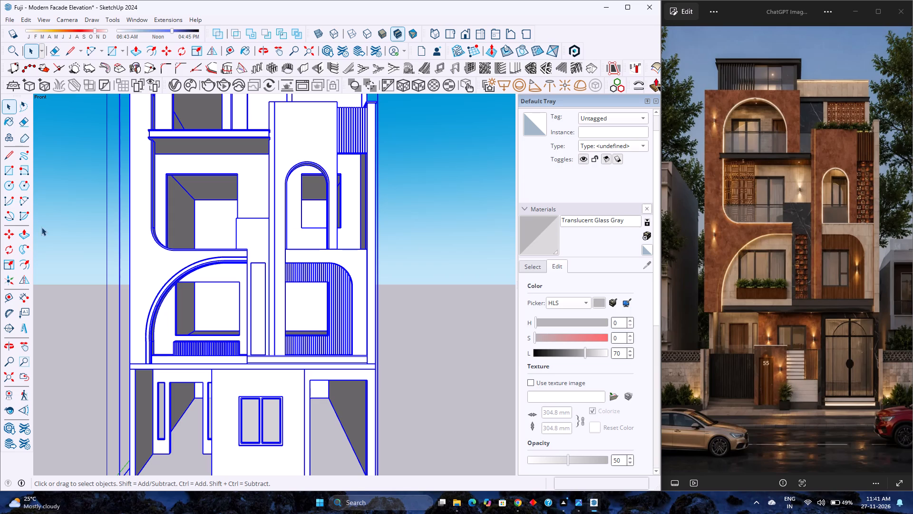
Examine the window opening, slatted planter and curved arch frame on the first upper floor against the reference image.
scroll(124, 269, "down", 3)
scroll(189, 286, "up", 3)
scroll(189, 286, "down", 3)
scroll(189, 286, "up", 3)
scroll(189, 286, "down", 4)
scroll(189, 286, "up", 4)
scroll(189, 286, "down", 4)
scroll(189, 286, "up", 4)
scroll(189, 286, "down", 2)
scroll(189, 286, "up", 3)
scroll(189, 286, "down", 3)
scroll(189, 286, "up", 3)
scroll(189, 286, "down", 3)
scroll(190, 286, "up", 1)
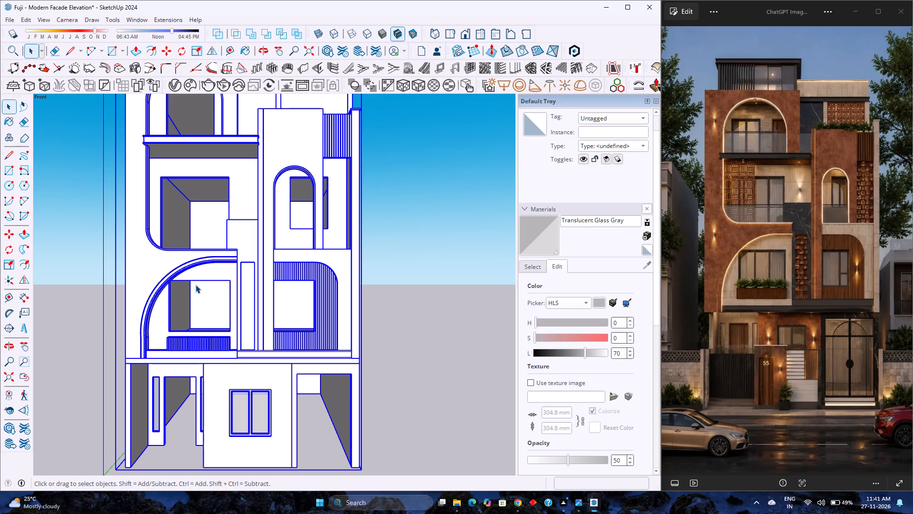
scroll(195, 285, "up", 3)
scroll(198, 277, "down", 4)
scroll(198, 277, "up", 4)
scroll(198, 277, "down", 4)
scroll(198, 277, "up", 3)
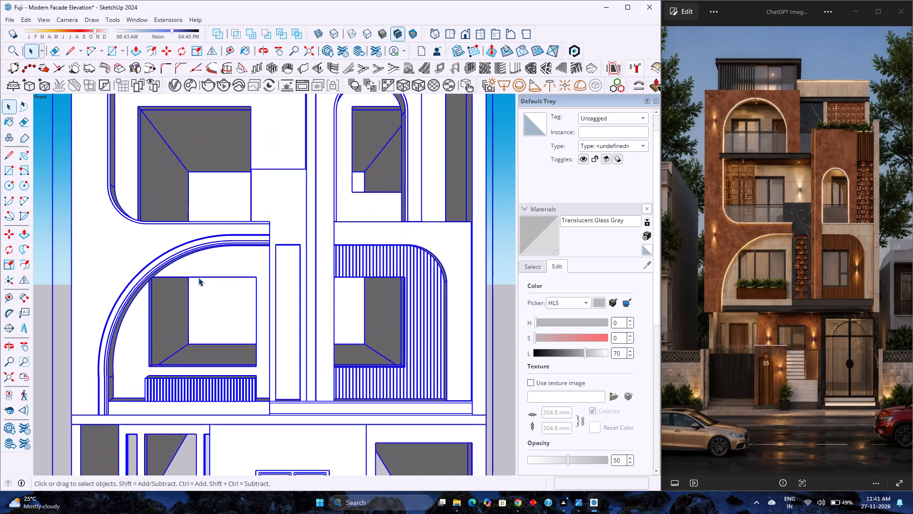
scroll(198, 277, "down", 3)
scroll(198, 277, "up", 4)
scroll(198, 277, "down", 4)
scroll(198, 277, "up", 3)
scroll(198, 277, "down", 3)
scroll(198, 277, "up", 3)
scroll(198, 277, "down", 3)
scroll(198, 277, "up", 4)
scroll(198, 277, "down", 5)
scroll(198, 277, "up", 4)
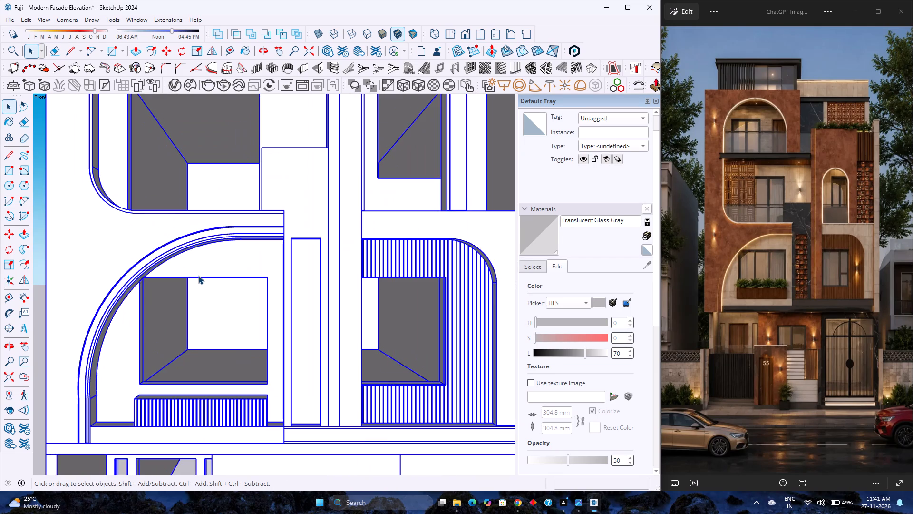
scroll(198, 276, "down", 3)
scroll(199, 277, "up", 4)
scroll(200, 274, "down", 3)
scroll(200, 274, "up", 2)
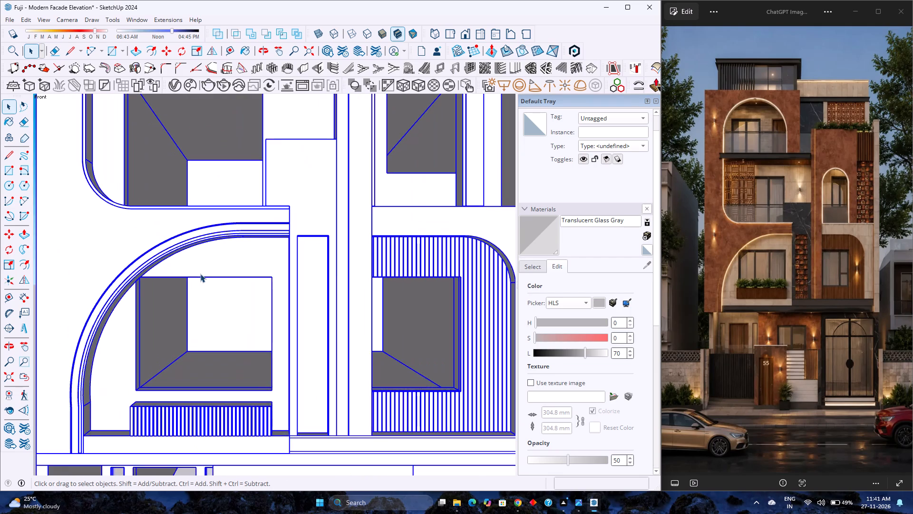
scroll(200, 274, "down", 3)
scroll(200, 274, "up", 4)
scroll(200, 274, "down", 4)
scroll(200, 274, "up", 3)
scroll(200, 274, "down", 4)
scroll(200, 274, "up", 4)
scroll(200, 274, "down", 3)
scroll(200, 274, "up", 3)
scroll(200, 274, "down", 3)
scroll(200, 274, "up", 3)
scroll(200, 274, "down", 3)
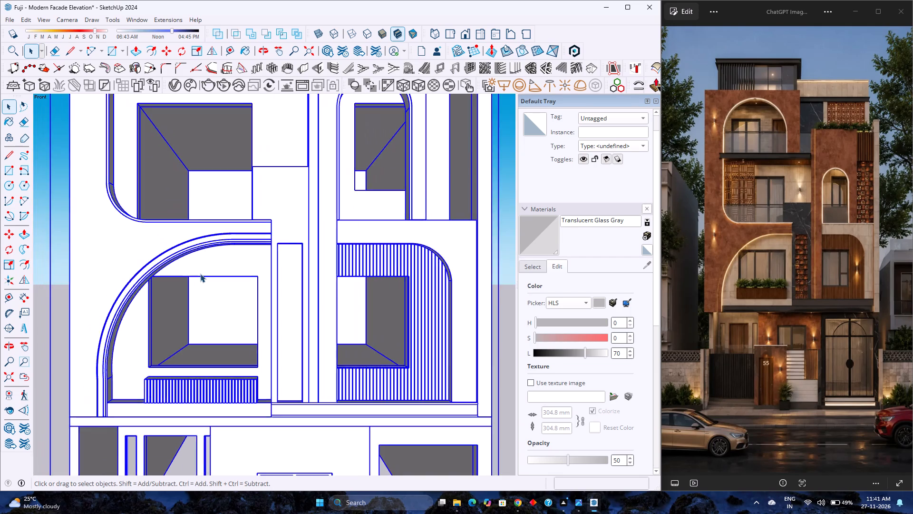
scroll(200, 274, "up", 3)
scroll(200, 274, "down", 4)
scroll(200, 274, "up", 4)
scroll(200, 274, "down", 4)
scroll(200, 274, "up", 4)
scroll(200, 274, "down", 4)
scroll(200, 274, "up", 4)
scroll(200, 274, "down", 4)
scroll(200, 274, "up", 3)
scroll(200, 274, "down", 4)
scroll(200, 274, "up", 2)
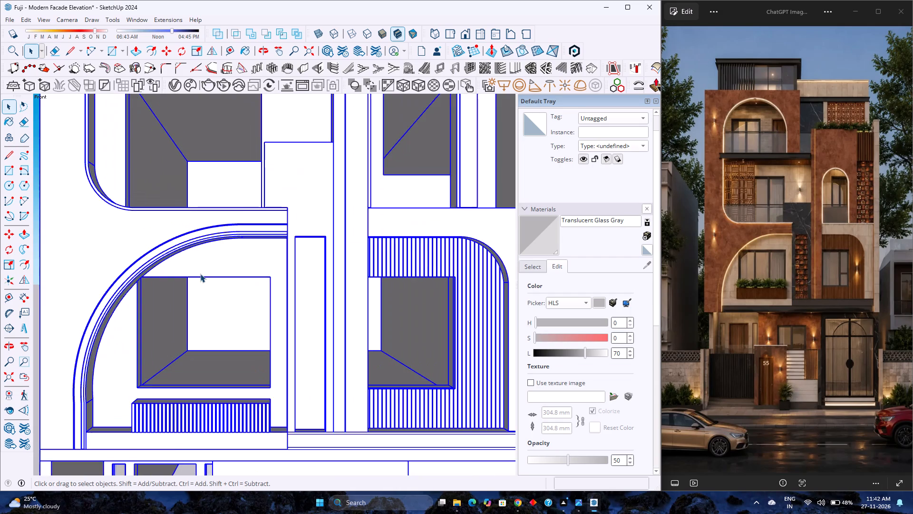
scroll(200, 274, "up", 2)
scroll(200, 274, "down", 4)
scroll(200, 274, "up", 4)
scroll(200, 274, "down", 4)
scroll(200, 274, "up", 3)
scroll(200, 274, "down", 4)
scroll(200, 274, "up", 4)
scroll(200, 274, "down", 3)
scroll(200, 274, "up", 3)
scroll(200, 274, "down", 2)
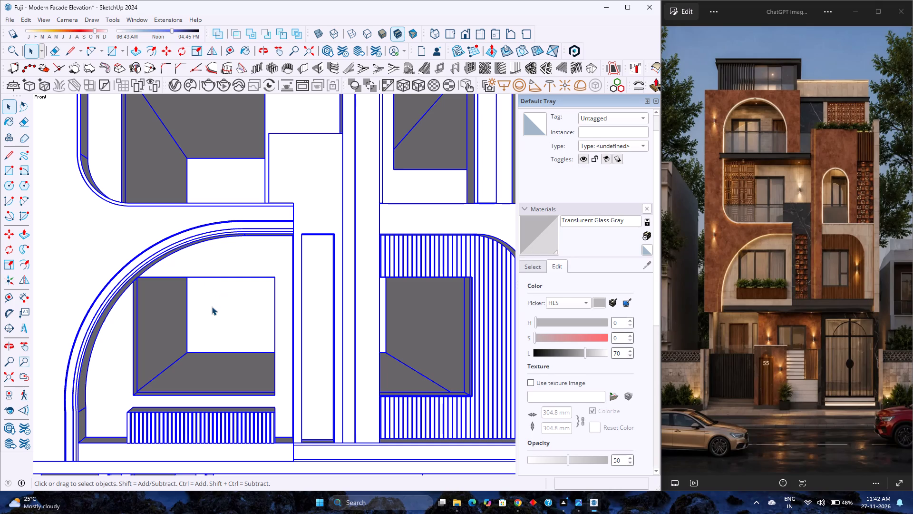
scroll(210, 275, "down", 9)
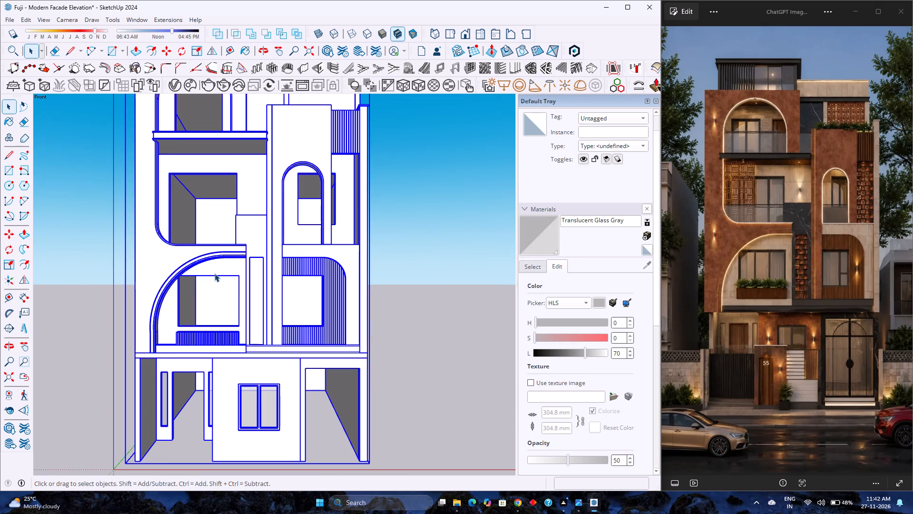
scroll(214, 273, "up", 1)
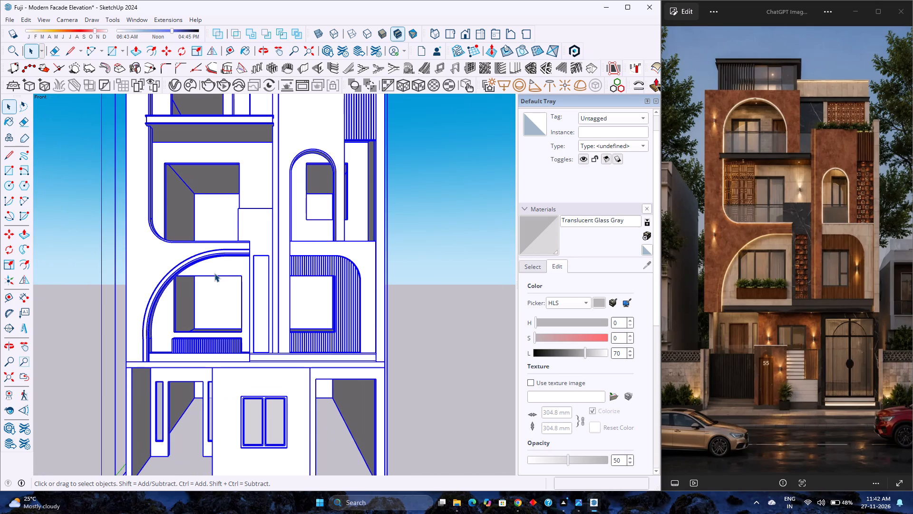
scroll(328, 297, "down", 4)
scroll(328, 297, "up", 4)
scroll(328, 297, "down", 3)
scroll(328, 297, "up", 2)
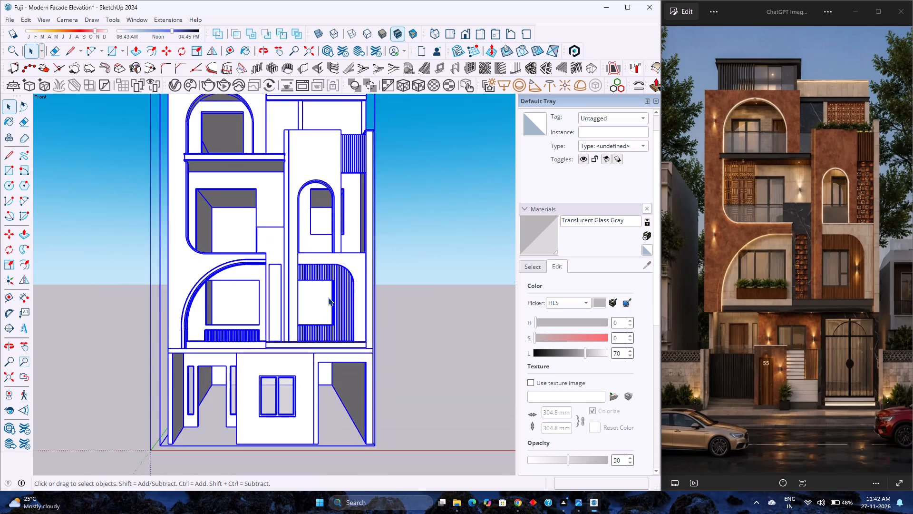
scroll(328, 298, "down", 2)
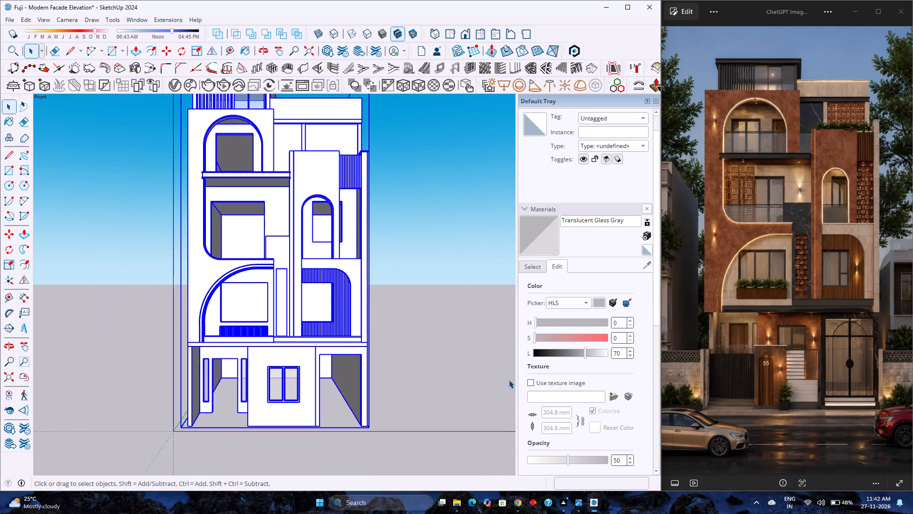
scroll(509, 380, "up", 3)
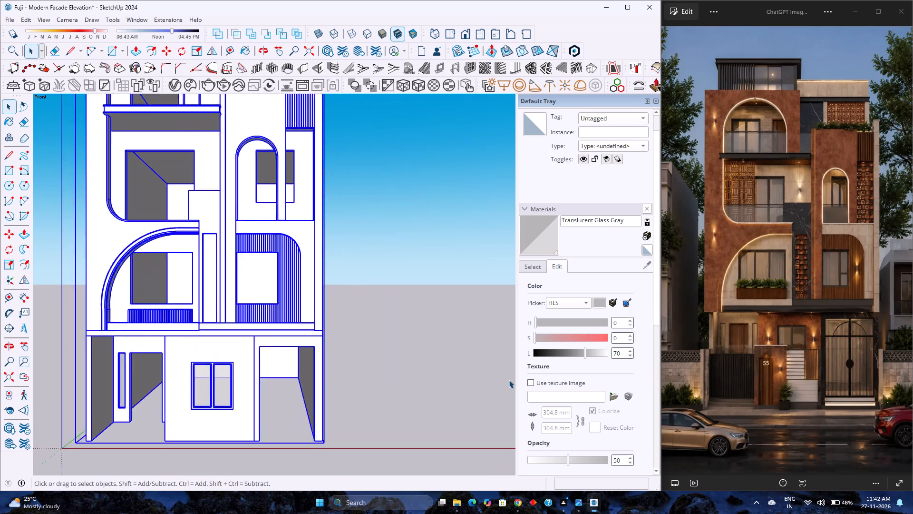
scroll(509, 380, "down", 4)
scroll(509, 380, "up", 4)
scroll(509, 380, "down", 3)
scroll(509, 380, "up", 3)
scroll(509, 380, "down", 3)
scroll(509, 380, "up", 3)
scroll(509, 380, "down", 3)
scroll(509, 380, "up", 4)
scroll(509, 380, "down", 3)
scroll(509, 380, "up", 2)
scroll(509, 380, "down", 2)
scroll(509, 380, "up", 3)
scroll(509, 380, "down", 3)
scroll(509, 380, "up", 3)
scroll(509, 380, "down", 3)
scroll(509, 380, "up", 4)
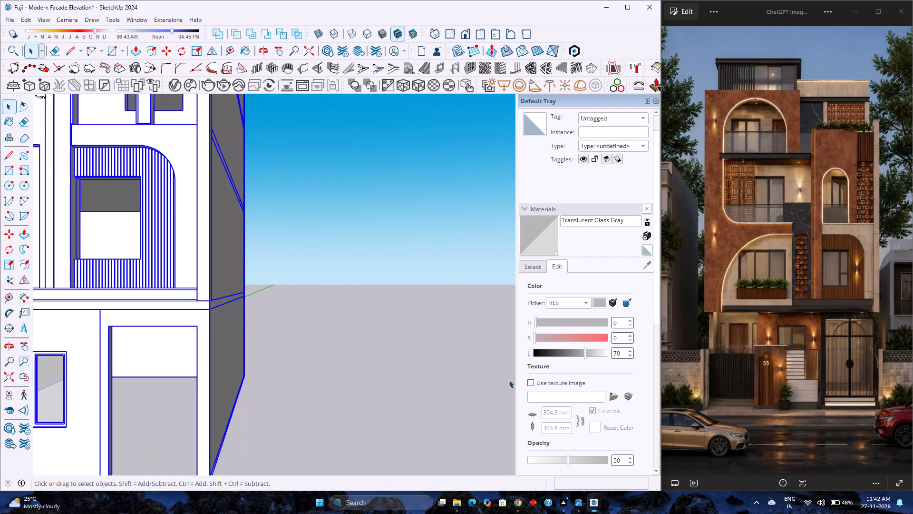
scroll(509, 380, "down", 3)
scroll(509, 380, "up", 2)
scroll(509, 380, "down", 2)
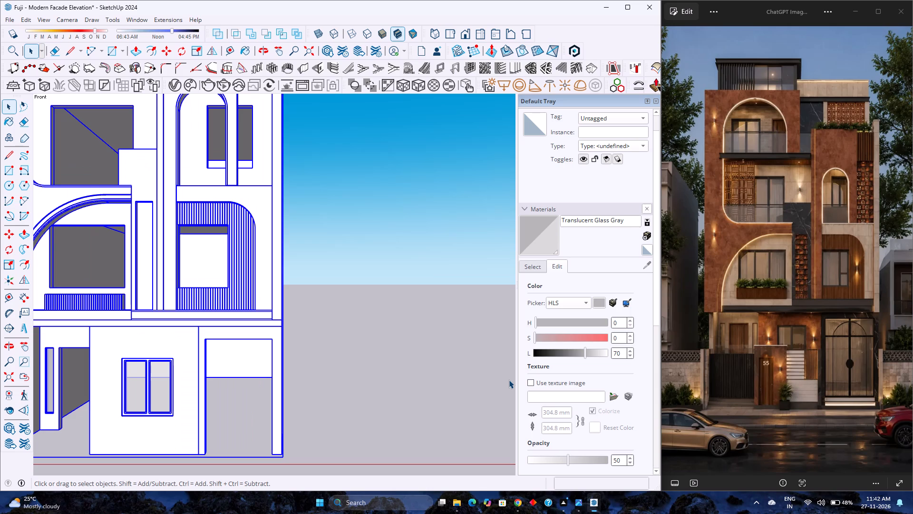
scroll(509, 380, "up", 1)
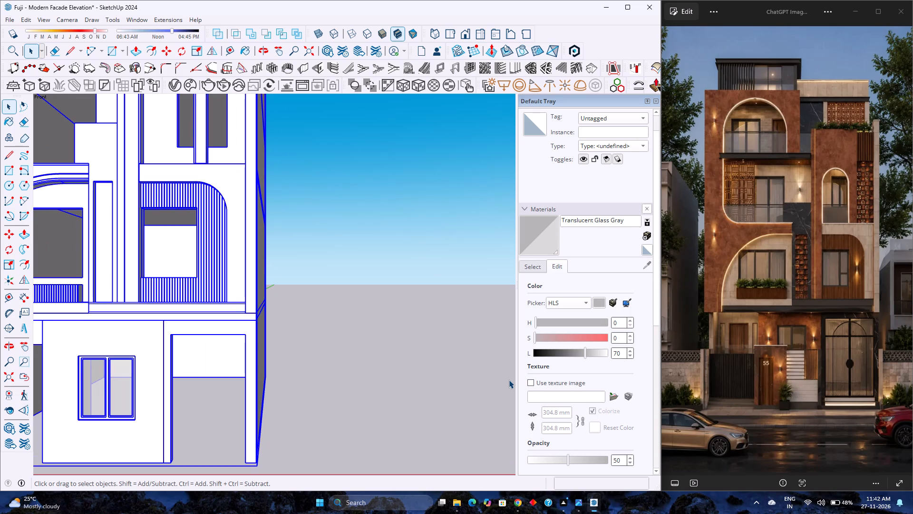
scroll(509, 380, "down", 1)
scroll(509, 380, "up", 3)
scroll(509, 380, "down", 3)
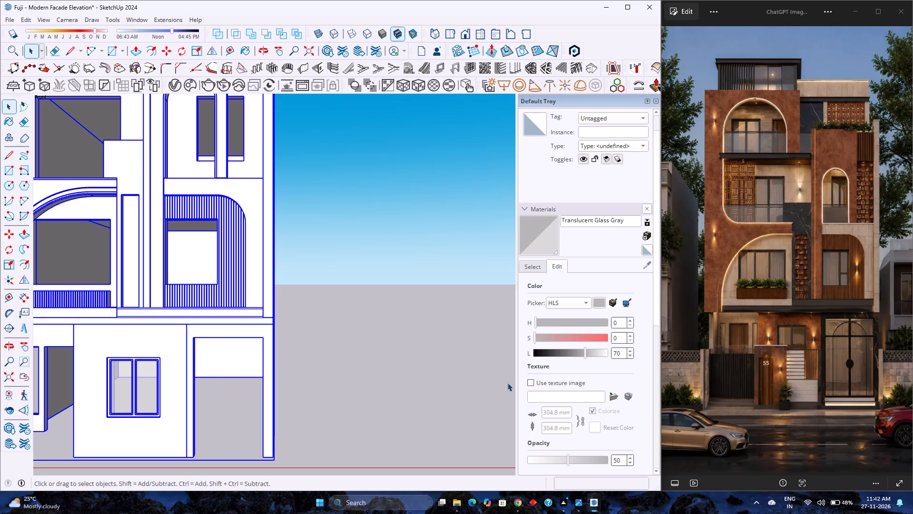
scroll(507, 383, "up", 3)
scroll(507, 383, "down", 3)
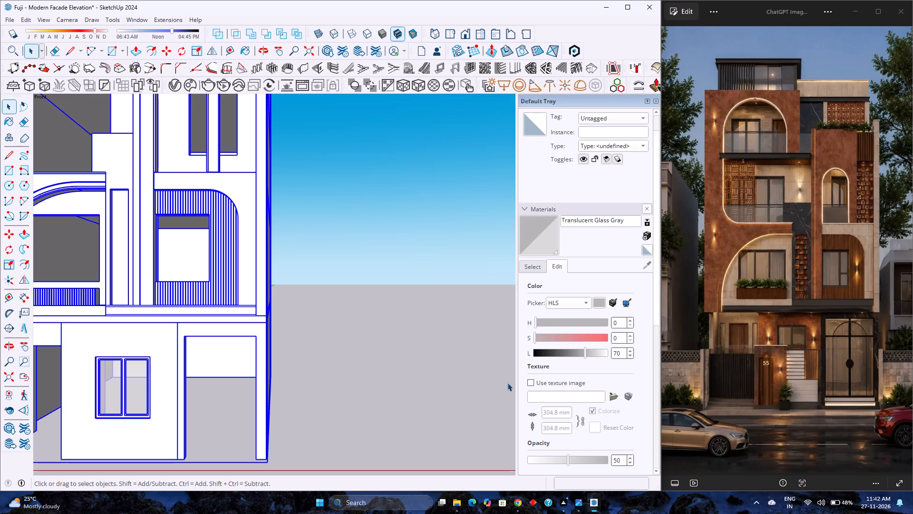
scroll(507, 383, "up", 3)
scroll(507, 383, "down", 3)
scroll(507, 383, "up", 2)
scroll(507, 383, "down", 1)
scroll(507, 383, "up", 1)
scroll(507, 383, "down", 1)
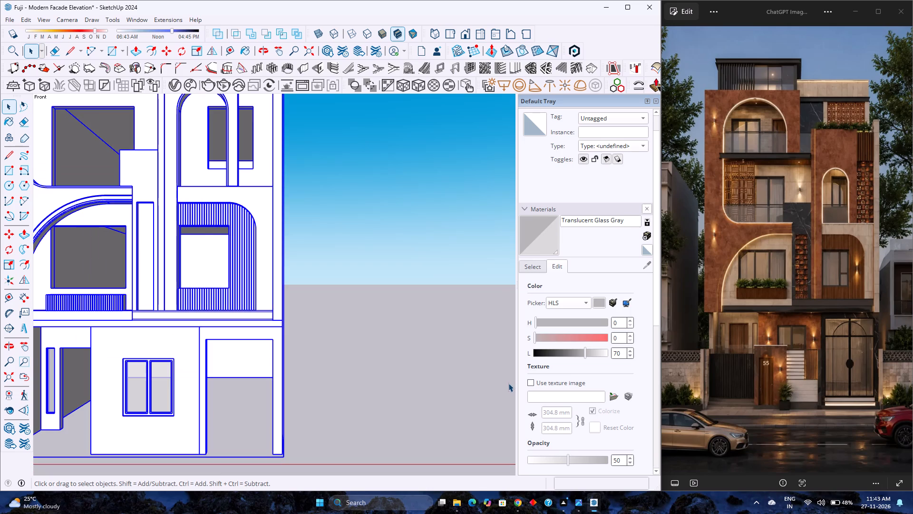
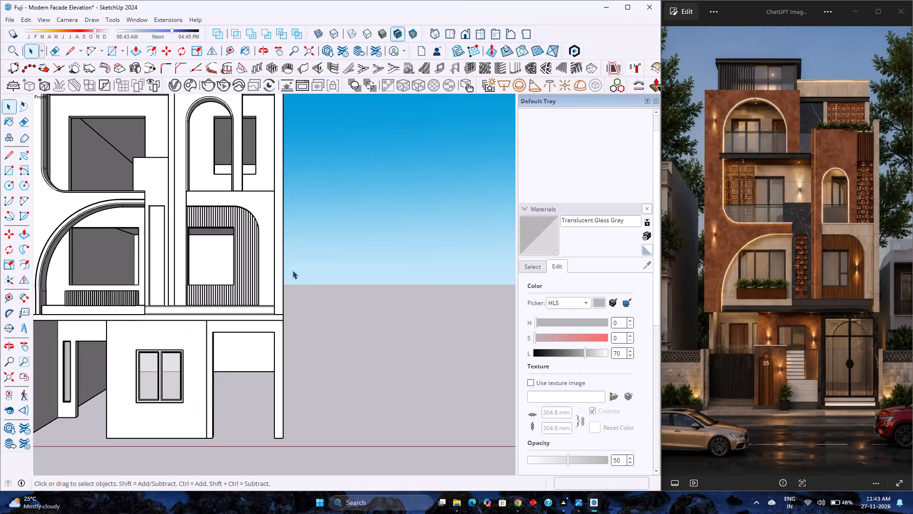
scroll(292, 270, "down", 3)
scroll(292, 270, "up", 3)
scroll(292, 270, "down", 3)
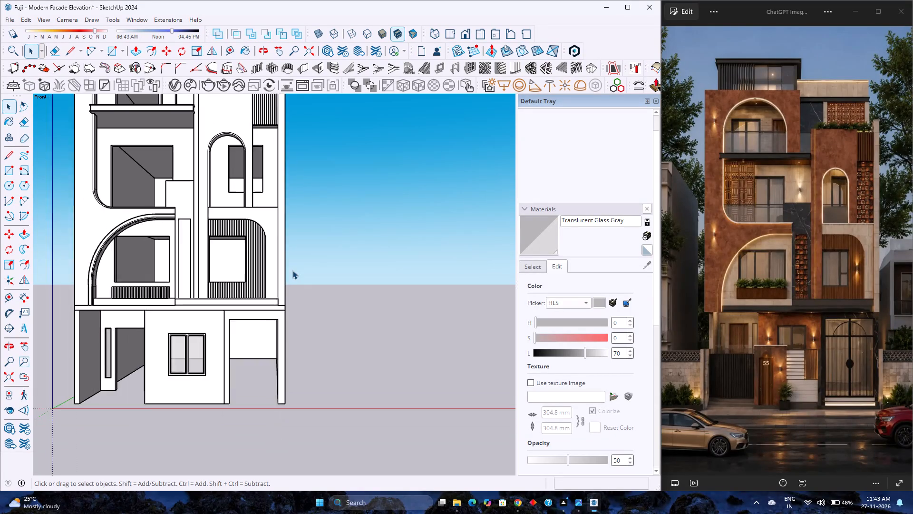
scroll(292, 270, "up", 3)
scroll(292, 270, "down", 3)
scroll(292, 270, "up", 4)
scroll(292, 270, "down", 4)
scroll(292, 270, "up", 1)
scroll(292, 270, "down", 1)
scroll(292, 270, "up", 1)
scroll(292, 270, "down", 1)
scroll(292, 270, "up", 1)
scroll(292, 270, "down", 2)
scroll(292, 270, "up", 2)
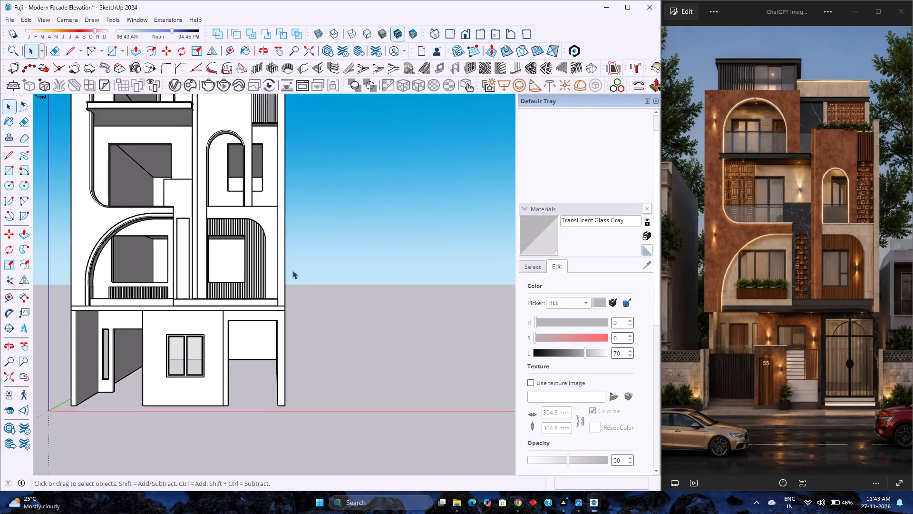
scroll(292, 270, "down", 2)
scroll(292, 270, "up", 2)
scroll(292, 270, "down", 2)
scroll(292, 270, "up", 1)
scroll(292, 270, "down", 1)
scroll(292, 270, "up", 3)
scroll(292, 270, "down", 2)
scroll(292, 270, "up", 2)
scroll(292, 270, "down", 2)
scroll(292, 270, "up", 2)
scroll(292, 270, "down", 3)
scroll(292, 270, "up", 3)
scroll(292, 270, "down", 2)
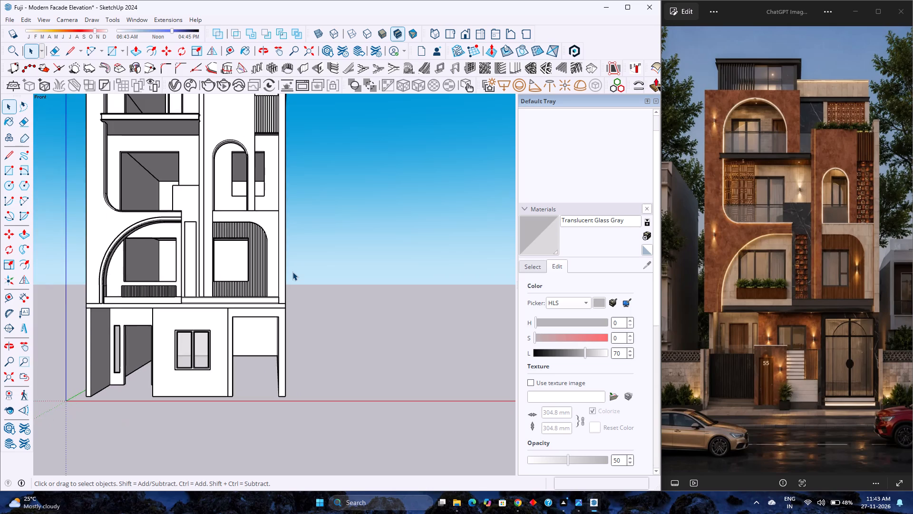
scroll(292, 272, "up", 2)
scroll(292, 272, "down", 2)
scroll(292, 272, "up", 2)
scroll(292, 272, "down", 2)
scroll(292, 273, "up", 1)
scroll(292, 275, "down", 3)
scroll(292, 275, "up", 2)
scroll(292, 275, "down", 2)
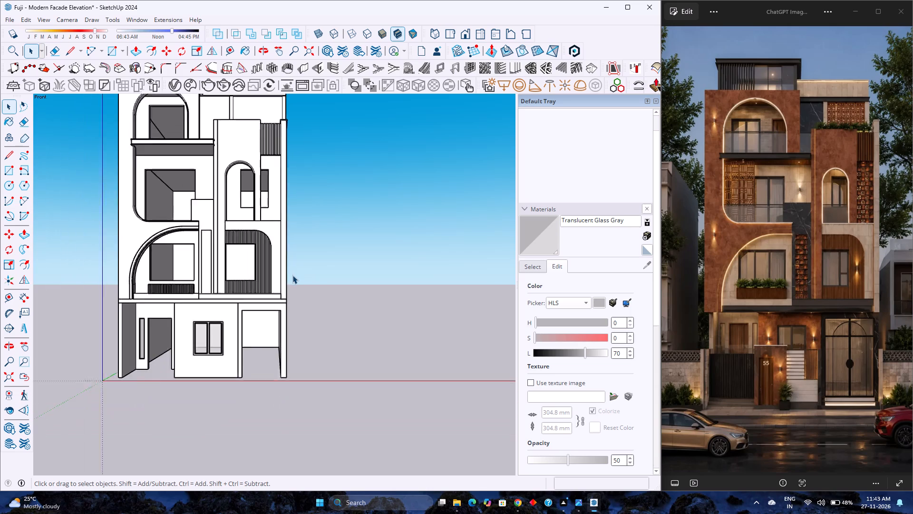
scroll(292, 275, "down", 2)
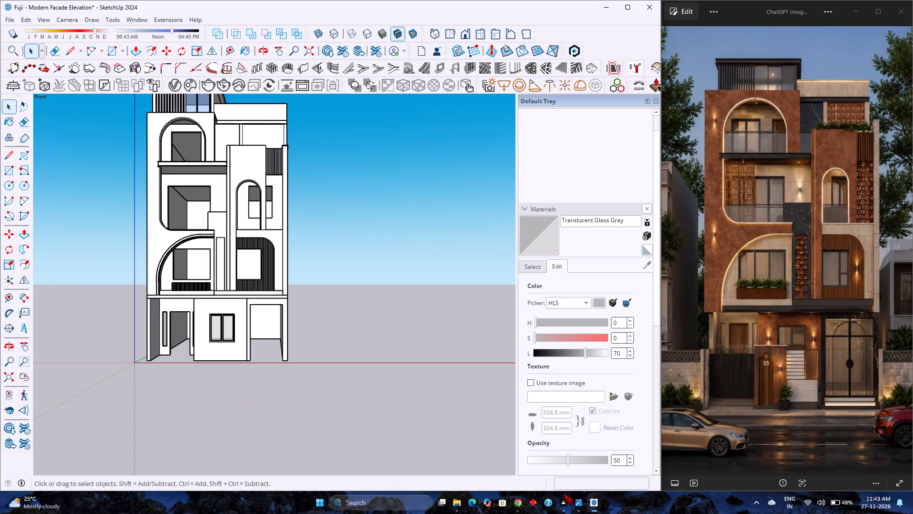
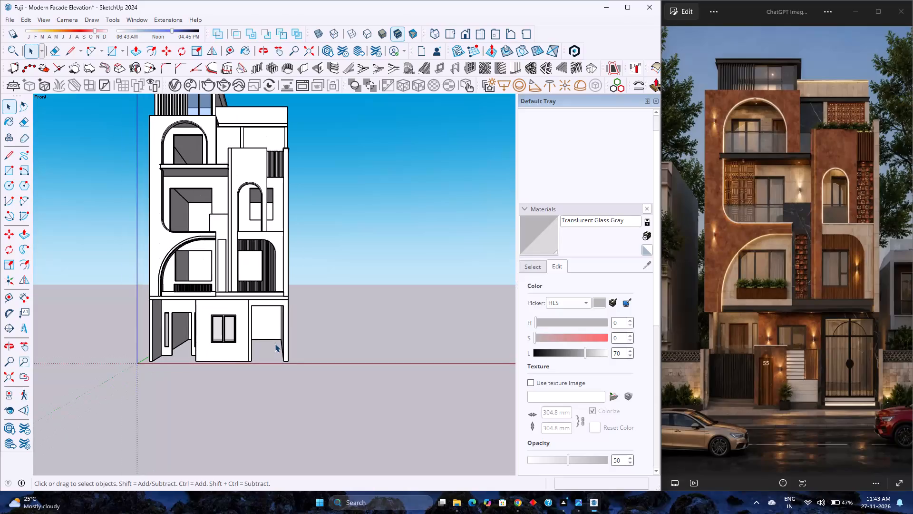
Examine the whole front facade and the window openings on the two floors above ground level against the reference image.
scroll(275, 345, "down", 8)
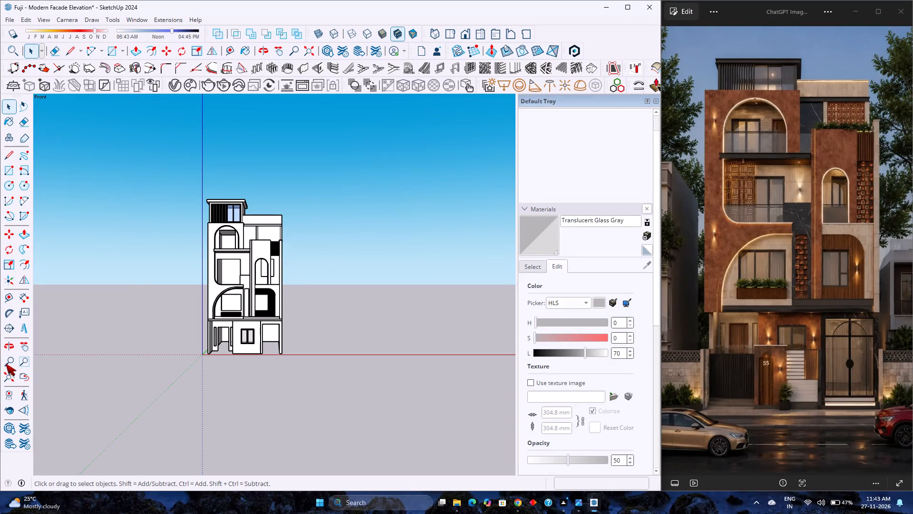
left_click(10, 374)
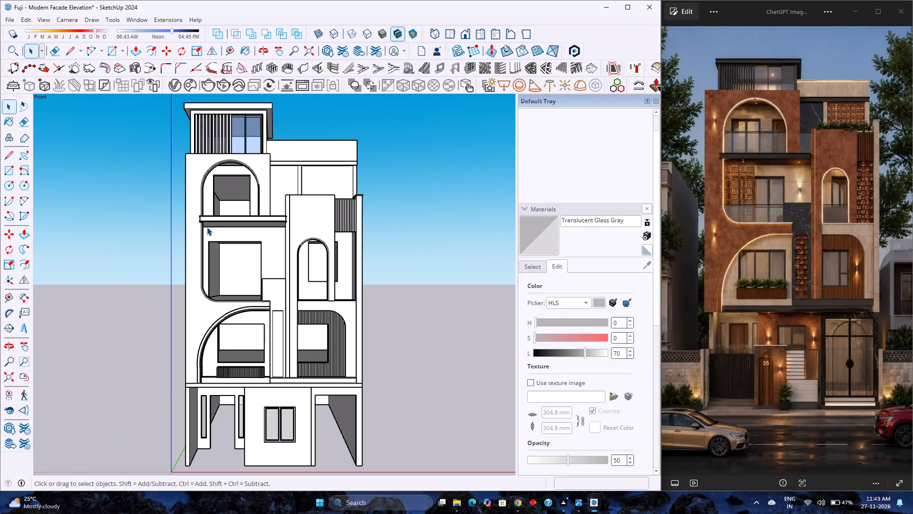
left_click(468, 31)
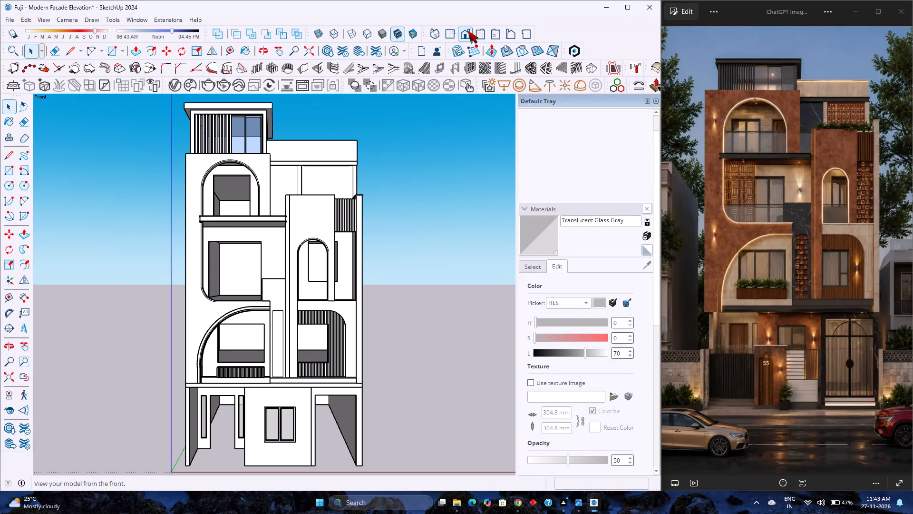
left_click(9, 379)
scroll(190, 350, "down", 3)
scroll(191, 350, "up", 3)
scroll(192, 350, "down", 3)
scroll(192, 350, "up", 3)
scroll(192, 350, "down", 3)
scroll(192, 350, "up", 3)
scroll(192, 350, "down", 3)
scroll(192, 350, "up", 3)
scroll(192, 350, "down", 4)
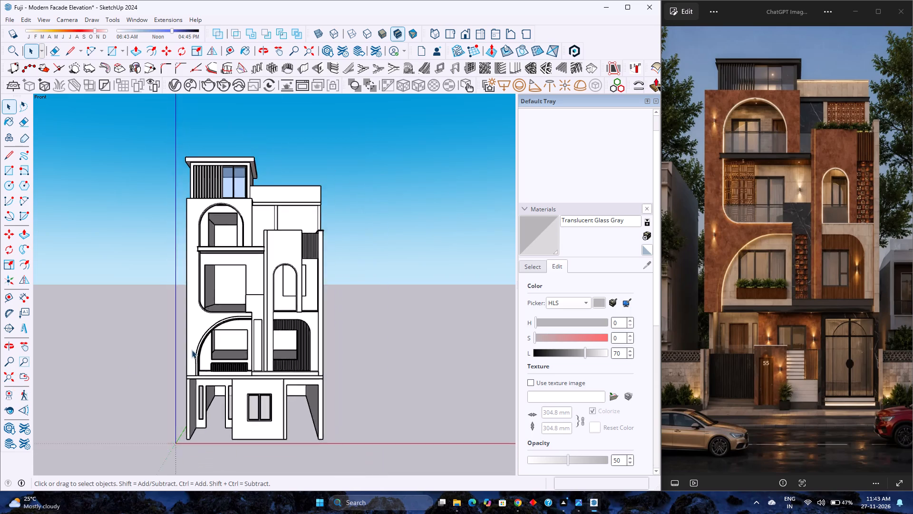
scroll(192, 350, "up", 3)
scroll(192, 350, "down", 4)
scroll(192, 350, "up", 4)
scroll(190, 352, "down", 4)
scroll(190, 352, "up", 3)
scroll(190, 352, "down", 3)
scroll(190, 352, "up", 3)
scroll(190, 353, "down", 2)
scroll(189, 353, "up", 3)
scroll(189, 353, "down", 3)
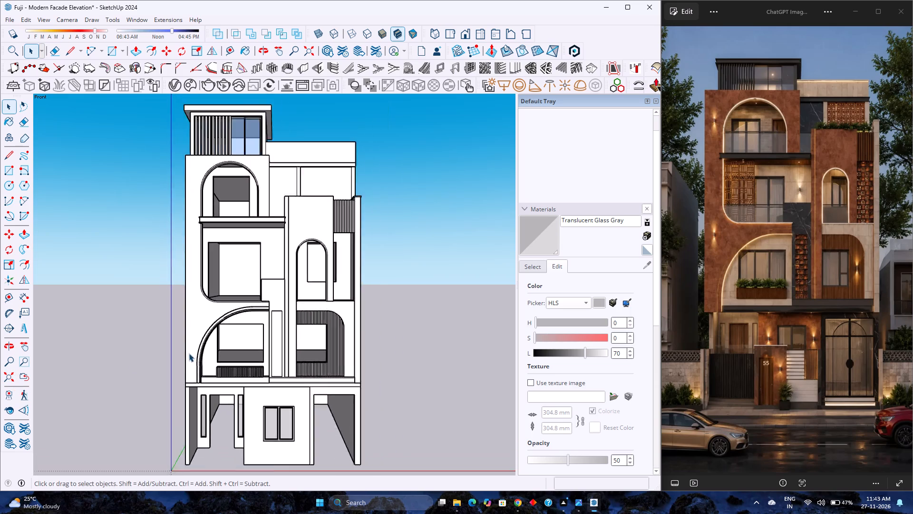
scroll(189, 353, "up", 2)
scroll(189, 353, "down", 4)
scroll(189, 353, "up", 4)
scroll(192, 351, "down", 4)
scroll(192, 351, "up", 3)
scroll(192, 351, "down", 2)
scroll(192, 351, "up", 3)
scroll(192, 351, "down", 2)
scroll(192, 352, "up", 4)
scroll(192, 352, "down", 2)
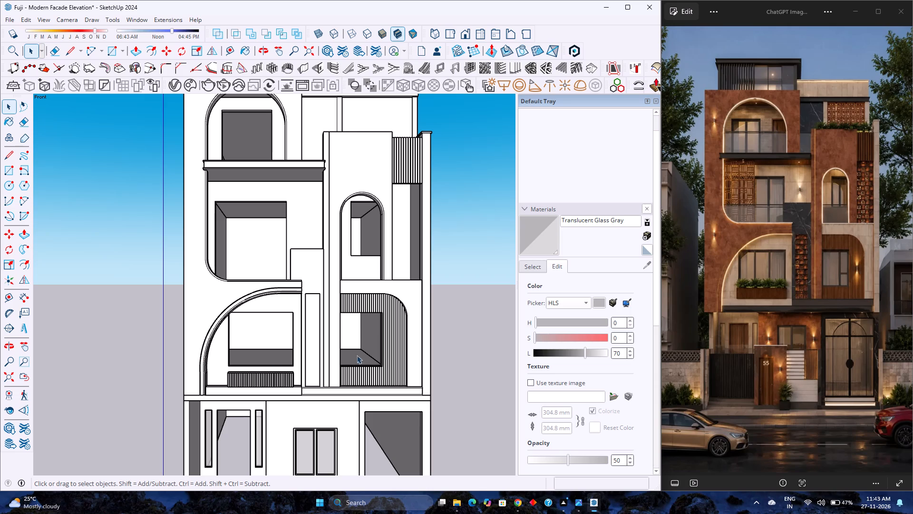
scroll(232, 346, "down", 2)
scroll(338, 321, "up", 4)
scroll(338, 321, "down", 4)
scroll(336, 324, "up", 4)
scroll(336, 324, "down", 4)
scroll(322, 332, "up", 3)
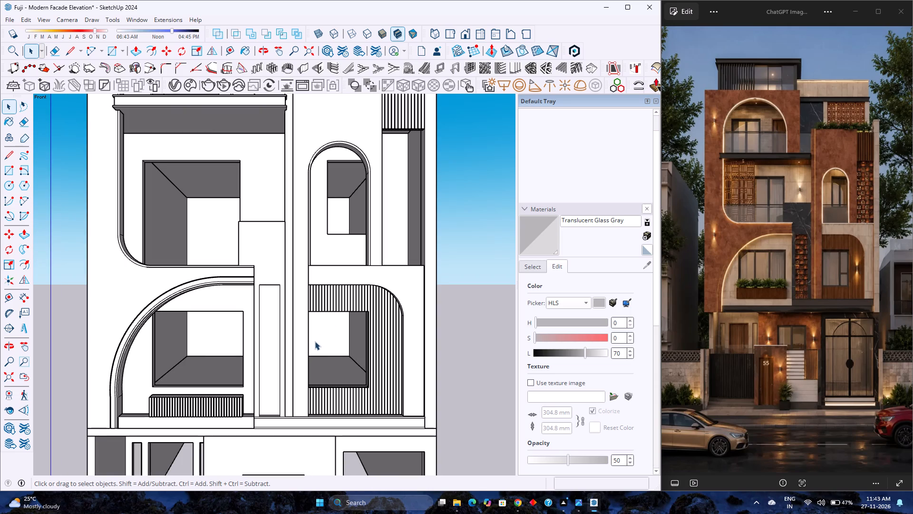
scroll(312, 344, "up", 4)
scroll(310, 348, "down", 2)
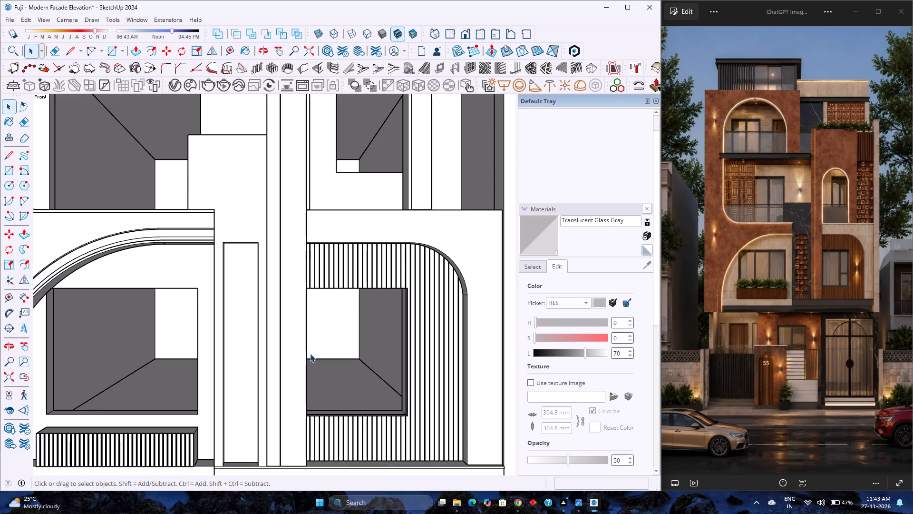
scroll(310, 354, "up", 3)
scroll(310, 354, "down", 3)
scroll(311, 355, "up", 3)
scroll(311, 355, "down", 7)
scroll(311, 355, "up", 1)
scroll(311, 355, "down", 3)
scroll(311, 355, "up", 4)
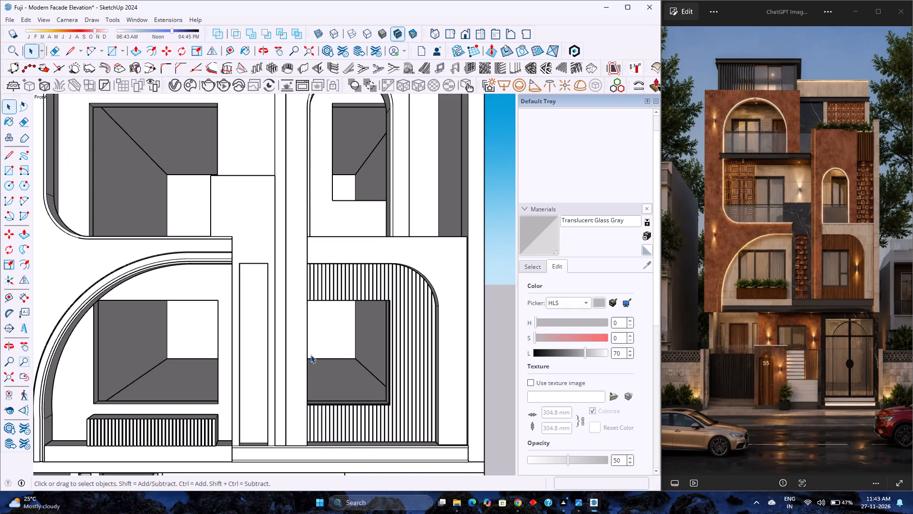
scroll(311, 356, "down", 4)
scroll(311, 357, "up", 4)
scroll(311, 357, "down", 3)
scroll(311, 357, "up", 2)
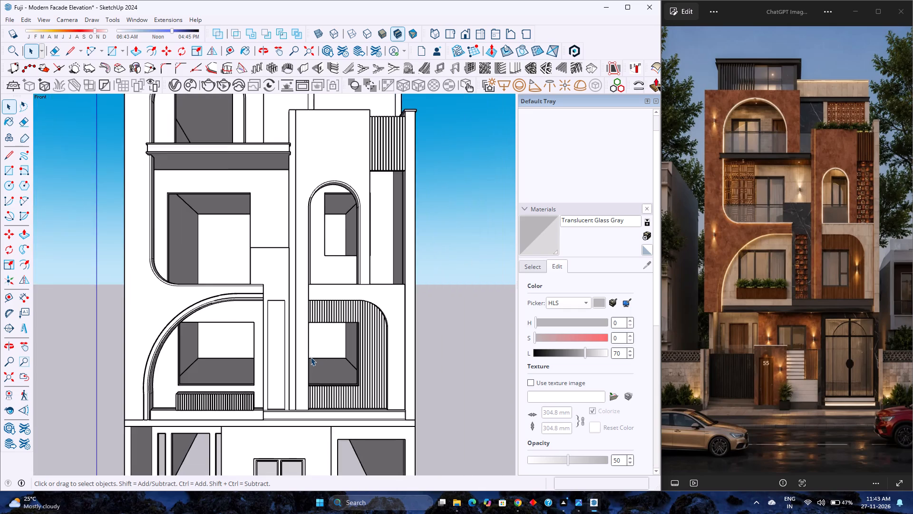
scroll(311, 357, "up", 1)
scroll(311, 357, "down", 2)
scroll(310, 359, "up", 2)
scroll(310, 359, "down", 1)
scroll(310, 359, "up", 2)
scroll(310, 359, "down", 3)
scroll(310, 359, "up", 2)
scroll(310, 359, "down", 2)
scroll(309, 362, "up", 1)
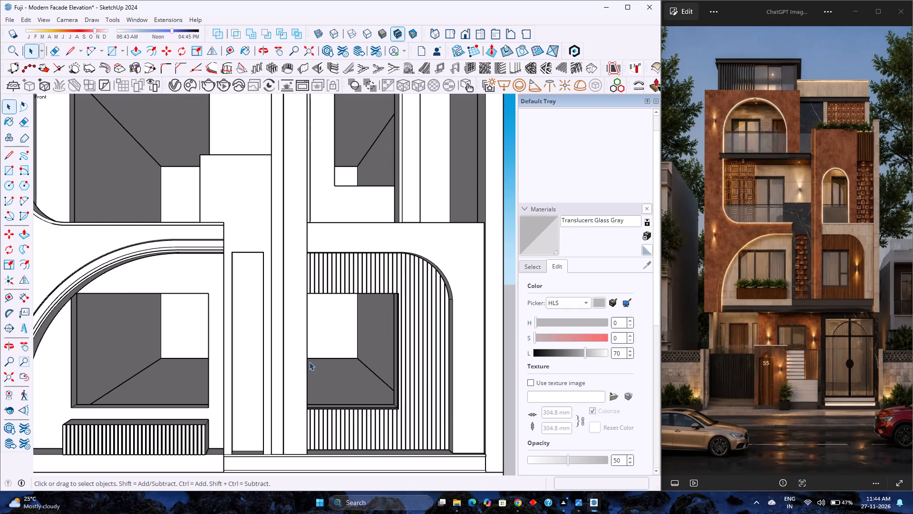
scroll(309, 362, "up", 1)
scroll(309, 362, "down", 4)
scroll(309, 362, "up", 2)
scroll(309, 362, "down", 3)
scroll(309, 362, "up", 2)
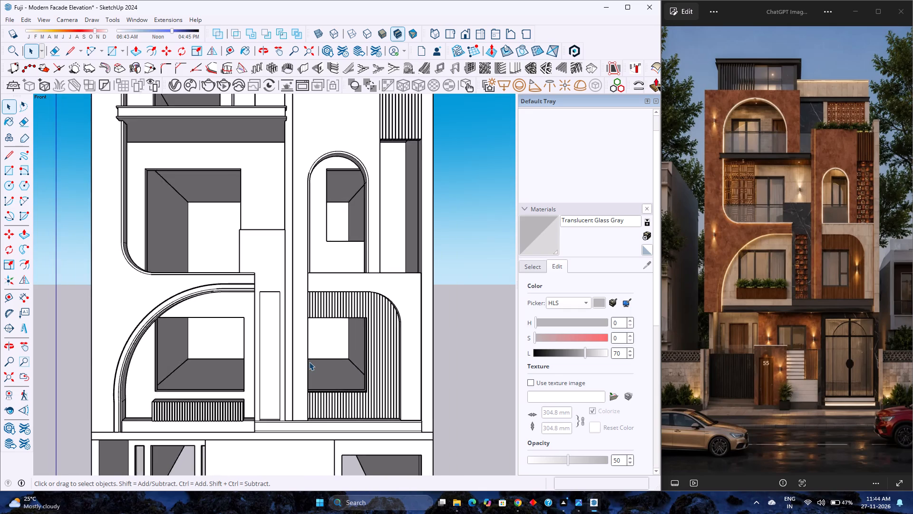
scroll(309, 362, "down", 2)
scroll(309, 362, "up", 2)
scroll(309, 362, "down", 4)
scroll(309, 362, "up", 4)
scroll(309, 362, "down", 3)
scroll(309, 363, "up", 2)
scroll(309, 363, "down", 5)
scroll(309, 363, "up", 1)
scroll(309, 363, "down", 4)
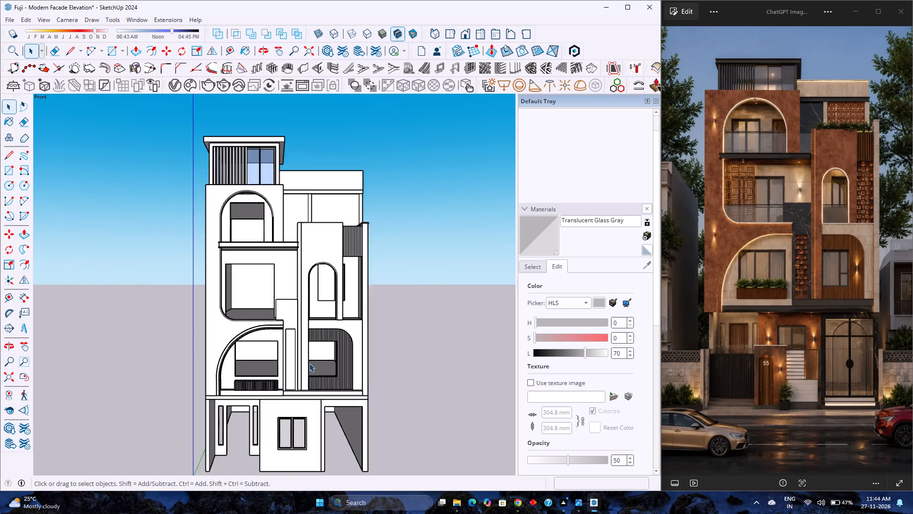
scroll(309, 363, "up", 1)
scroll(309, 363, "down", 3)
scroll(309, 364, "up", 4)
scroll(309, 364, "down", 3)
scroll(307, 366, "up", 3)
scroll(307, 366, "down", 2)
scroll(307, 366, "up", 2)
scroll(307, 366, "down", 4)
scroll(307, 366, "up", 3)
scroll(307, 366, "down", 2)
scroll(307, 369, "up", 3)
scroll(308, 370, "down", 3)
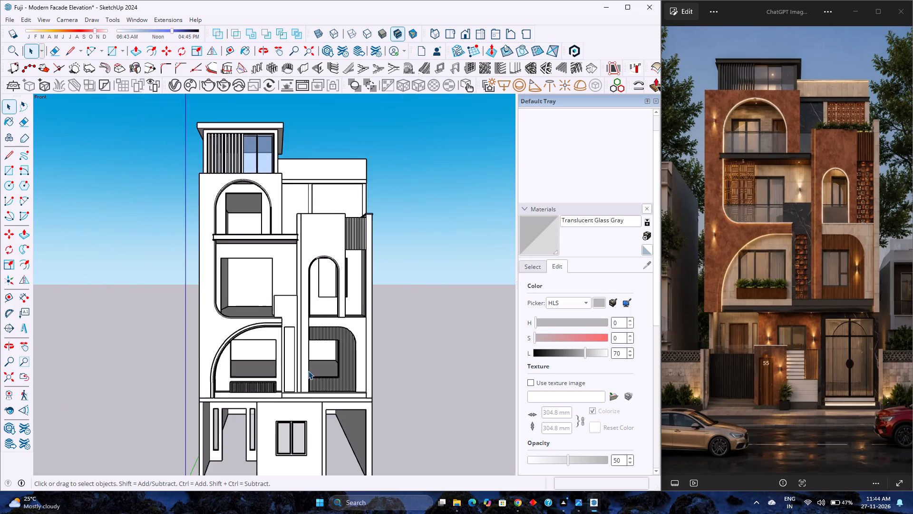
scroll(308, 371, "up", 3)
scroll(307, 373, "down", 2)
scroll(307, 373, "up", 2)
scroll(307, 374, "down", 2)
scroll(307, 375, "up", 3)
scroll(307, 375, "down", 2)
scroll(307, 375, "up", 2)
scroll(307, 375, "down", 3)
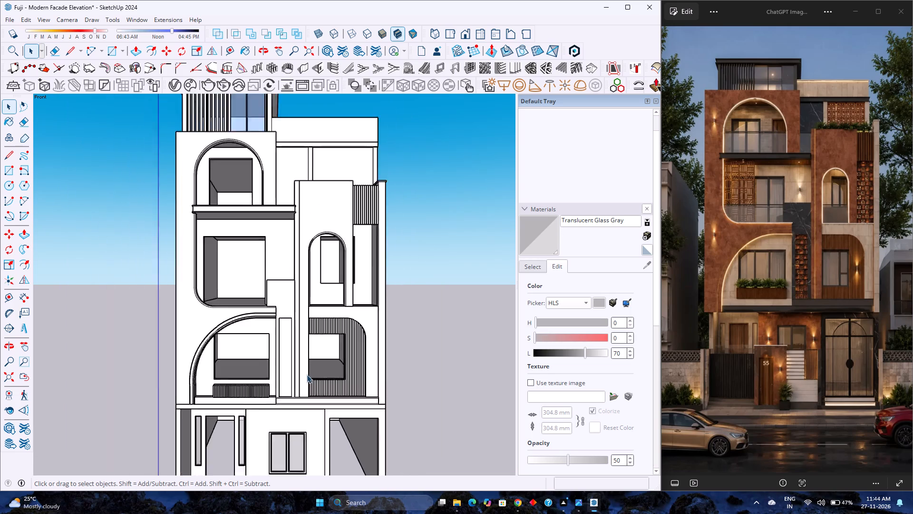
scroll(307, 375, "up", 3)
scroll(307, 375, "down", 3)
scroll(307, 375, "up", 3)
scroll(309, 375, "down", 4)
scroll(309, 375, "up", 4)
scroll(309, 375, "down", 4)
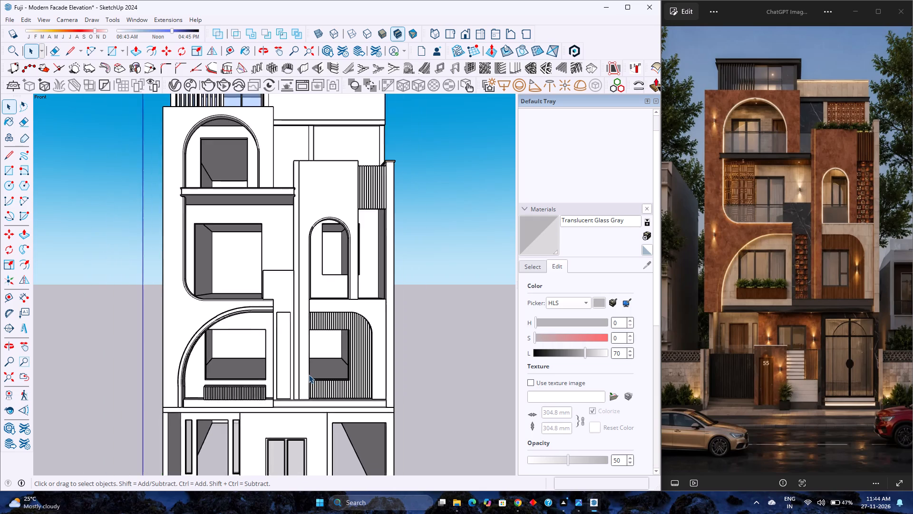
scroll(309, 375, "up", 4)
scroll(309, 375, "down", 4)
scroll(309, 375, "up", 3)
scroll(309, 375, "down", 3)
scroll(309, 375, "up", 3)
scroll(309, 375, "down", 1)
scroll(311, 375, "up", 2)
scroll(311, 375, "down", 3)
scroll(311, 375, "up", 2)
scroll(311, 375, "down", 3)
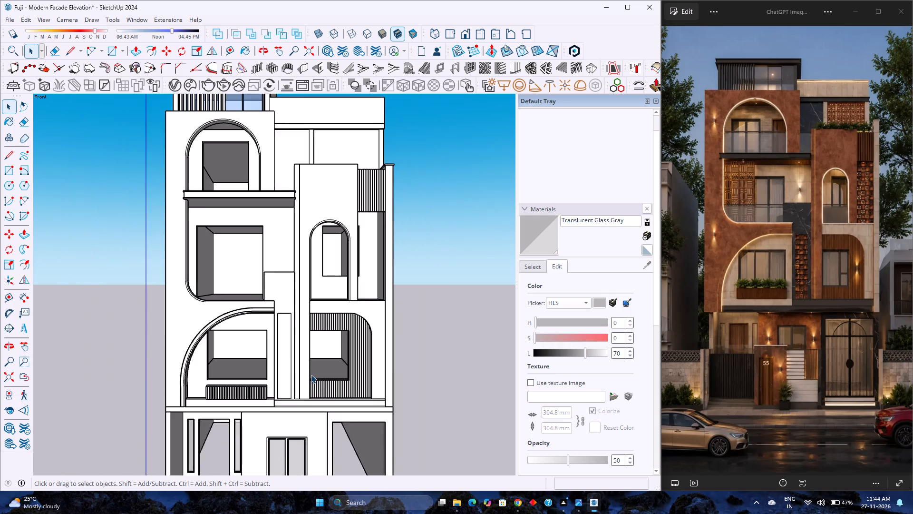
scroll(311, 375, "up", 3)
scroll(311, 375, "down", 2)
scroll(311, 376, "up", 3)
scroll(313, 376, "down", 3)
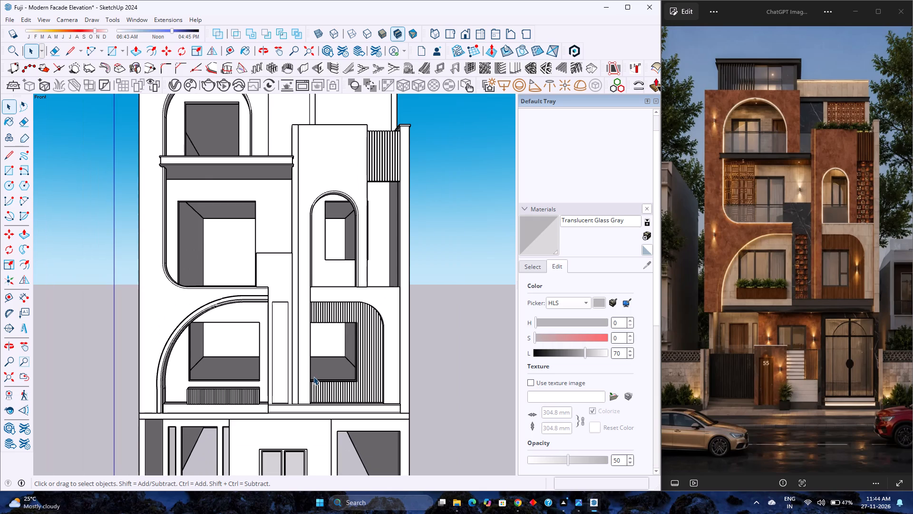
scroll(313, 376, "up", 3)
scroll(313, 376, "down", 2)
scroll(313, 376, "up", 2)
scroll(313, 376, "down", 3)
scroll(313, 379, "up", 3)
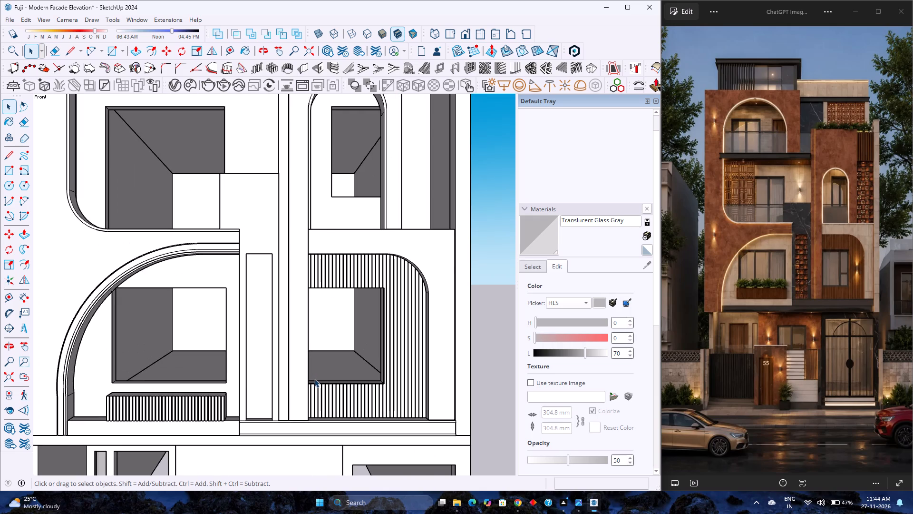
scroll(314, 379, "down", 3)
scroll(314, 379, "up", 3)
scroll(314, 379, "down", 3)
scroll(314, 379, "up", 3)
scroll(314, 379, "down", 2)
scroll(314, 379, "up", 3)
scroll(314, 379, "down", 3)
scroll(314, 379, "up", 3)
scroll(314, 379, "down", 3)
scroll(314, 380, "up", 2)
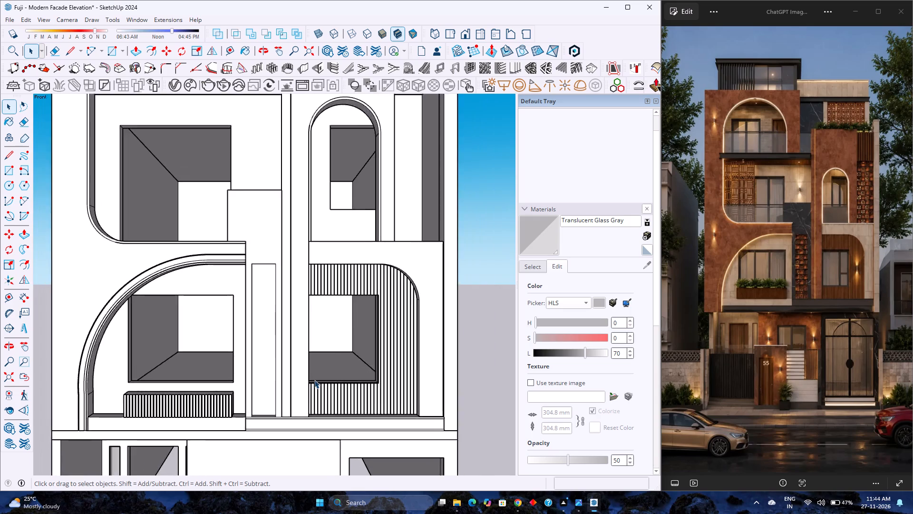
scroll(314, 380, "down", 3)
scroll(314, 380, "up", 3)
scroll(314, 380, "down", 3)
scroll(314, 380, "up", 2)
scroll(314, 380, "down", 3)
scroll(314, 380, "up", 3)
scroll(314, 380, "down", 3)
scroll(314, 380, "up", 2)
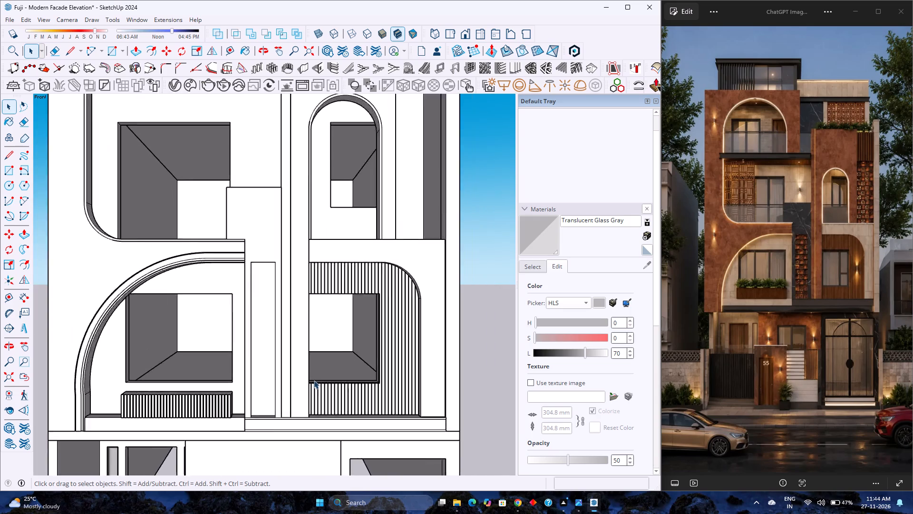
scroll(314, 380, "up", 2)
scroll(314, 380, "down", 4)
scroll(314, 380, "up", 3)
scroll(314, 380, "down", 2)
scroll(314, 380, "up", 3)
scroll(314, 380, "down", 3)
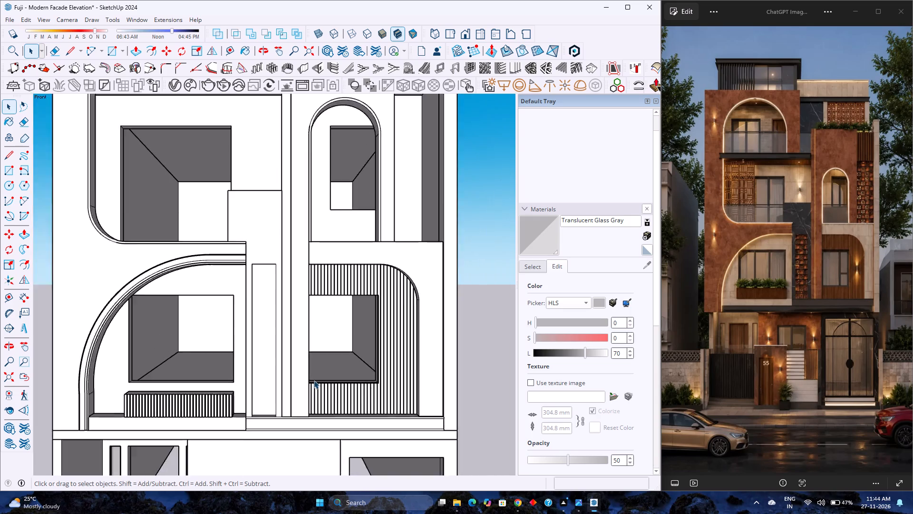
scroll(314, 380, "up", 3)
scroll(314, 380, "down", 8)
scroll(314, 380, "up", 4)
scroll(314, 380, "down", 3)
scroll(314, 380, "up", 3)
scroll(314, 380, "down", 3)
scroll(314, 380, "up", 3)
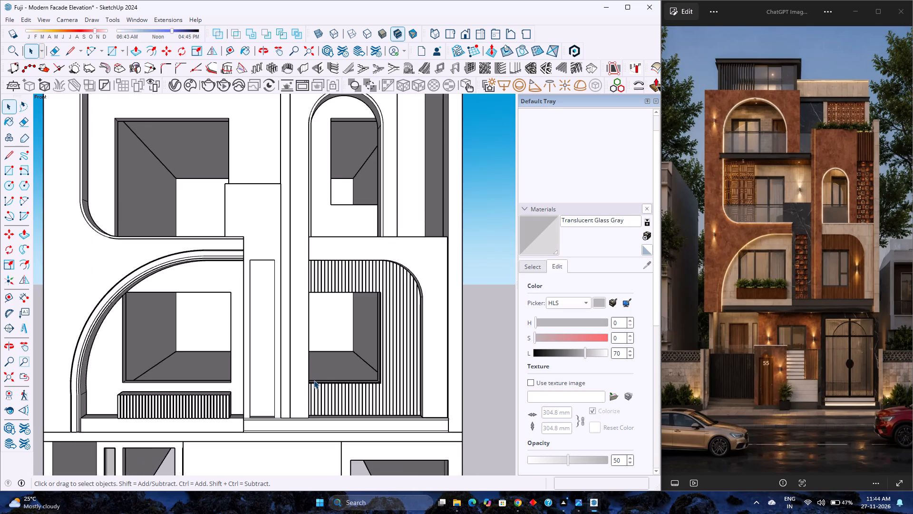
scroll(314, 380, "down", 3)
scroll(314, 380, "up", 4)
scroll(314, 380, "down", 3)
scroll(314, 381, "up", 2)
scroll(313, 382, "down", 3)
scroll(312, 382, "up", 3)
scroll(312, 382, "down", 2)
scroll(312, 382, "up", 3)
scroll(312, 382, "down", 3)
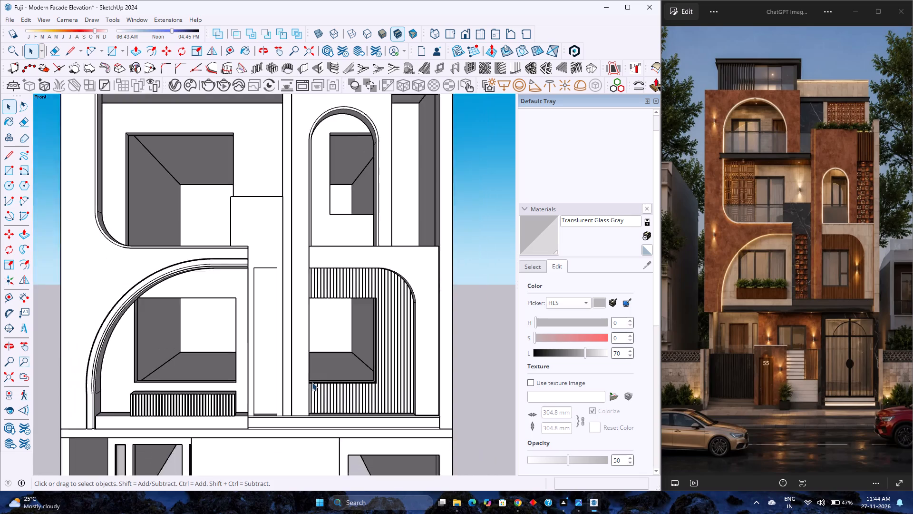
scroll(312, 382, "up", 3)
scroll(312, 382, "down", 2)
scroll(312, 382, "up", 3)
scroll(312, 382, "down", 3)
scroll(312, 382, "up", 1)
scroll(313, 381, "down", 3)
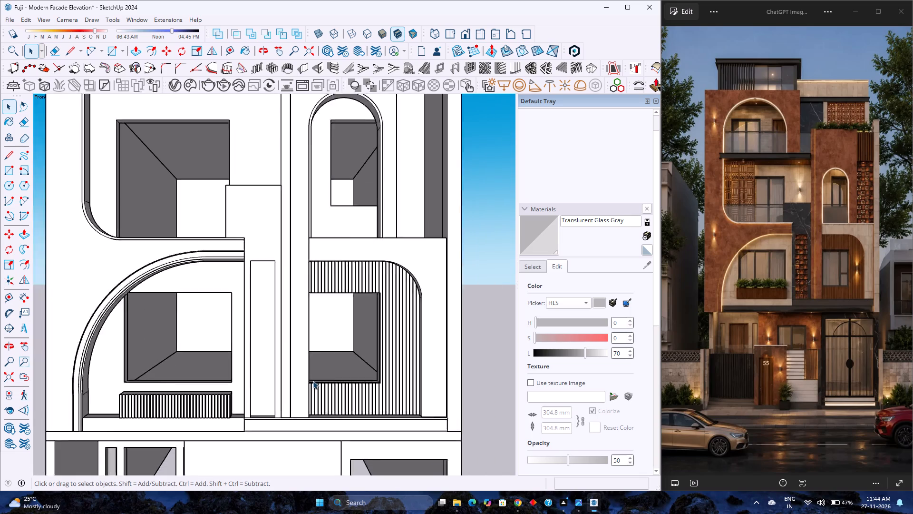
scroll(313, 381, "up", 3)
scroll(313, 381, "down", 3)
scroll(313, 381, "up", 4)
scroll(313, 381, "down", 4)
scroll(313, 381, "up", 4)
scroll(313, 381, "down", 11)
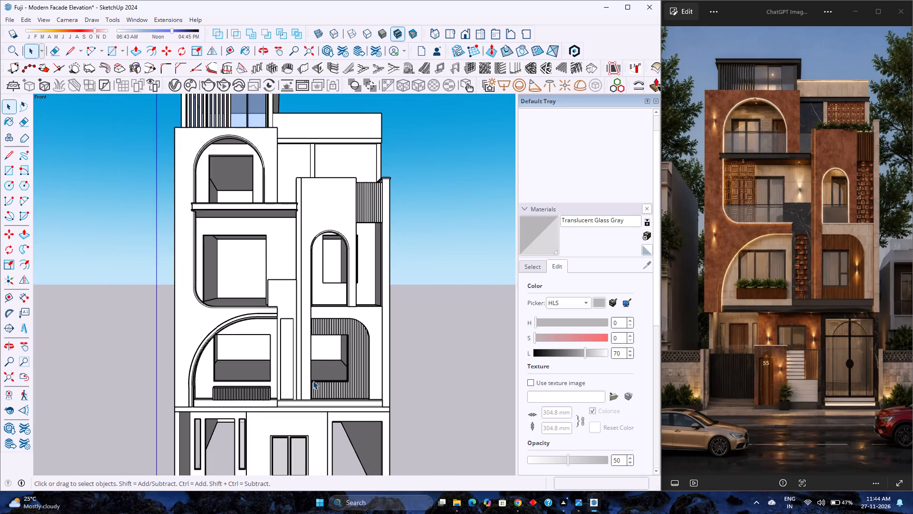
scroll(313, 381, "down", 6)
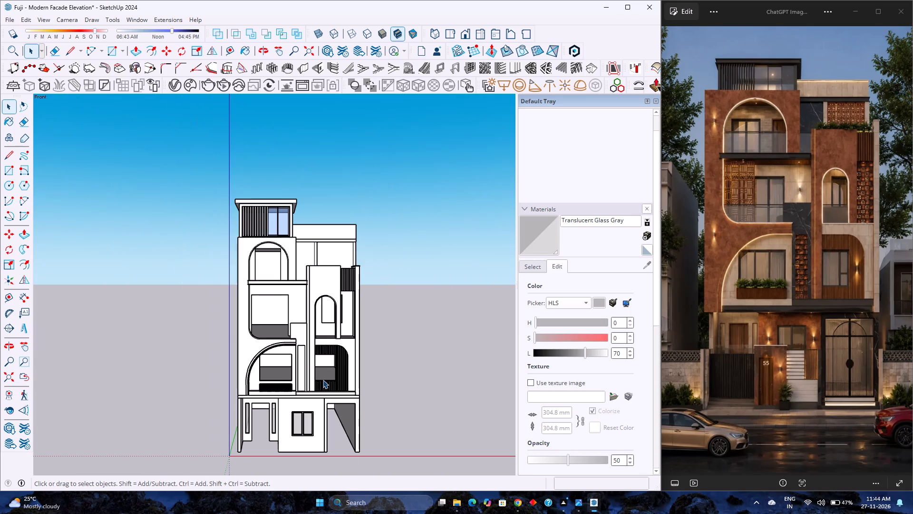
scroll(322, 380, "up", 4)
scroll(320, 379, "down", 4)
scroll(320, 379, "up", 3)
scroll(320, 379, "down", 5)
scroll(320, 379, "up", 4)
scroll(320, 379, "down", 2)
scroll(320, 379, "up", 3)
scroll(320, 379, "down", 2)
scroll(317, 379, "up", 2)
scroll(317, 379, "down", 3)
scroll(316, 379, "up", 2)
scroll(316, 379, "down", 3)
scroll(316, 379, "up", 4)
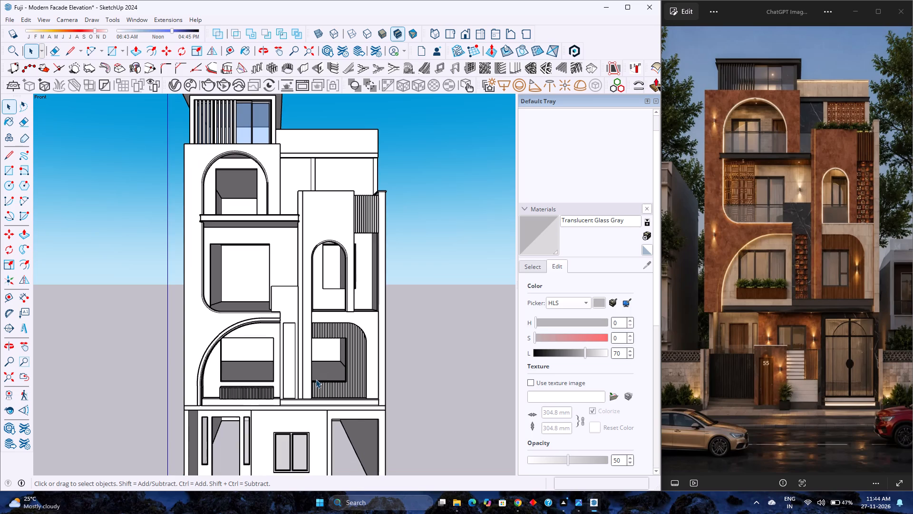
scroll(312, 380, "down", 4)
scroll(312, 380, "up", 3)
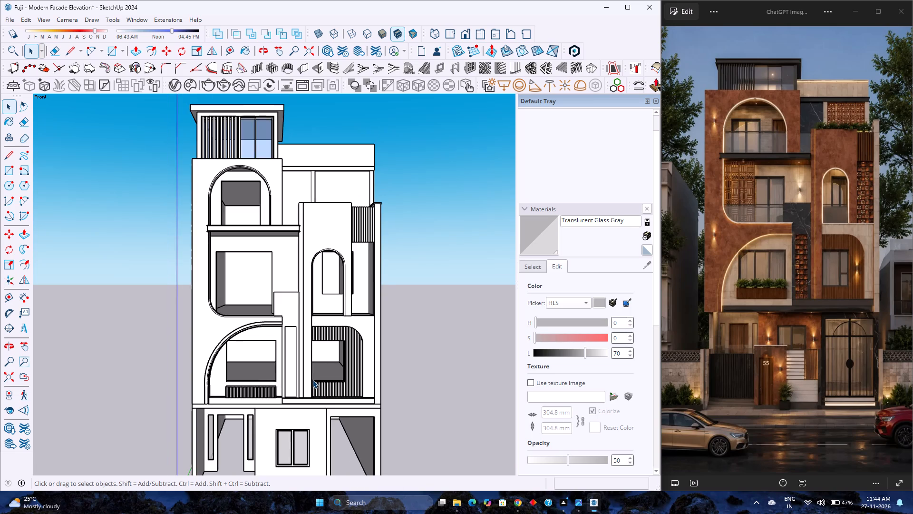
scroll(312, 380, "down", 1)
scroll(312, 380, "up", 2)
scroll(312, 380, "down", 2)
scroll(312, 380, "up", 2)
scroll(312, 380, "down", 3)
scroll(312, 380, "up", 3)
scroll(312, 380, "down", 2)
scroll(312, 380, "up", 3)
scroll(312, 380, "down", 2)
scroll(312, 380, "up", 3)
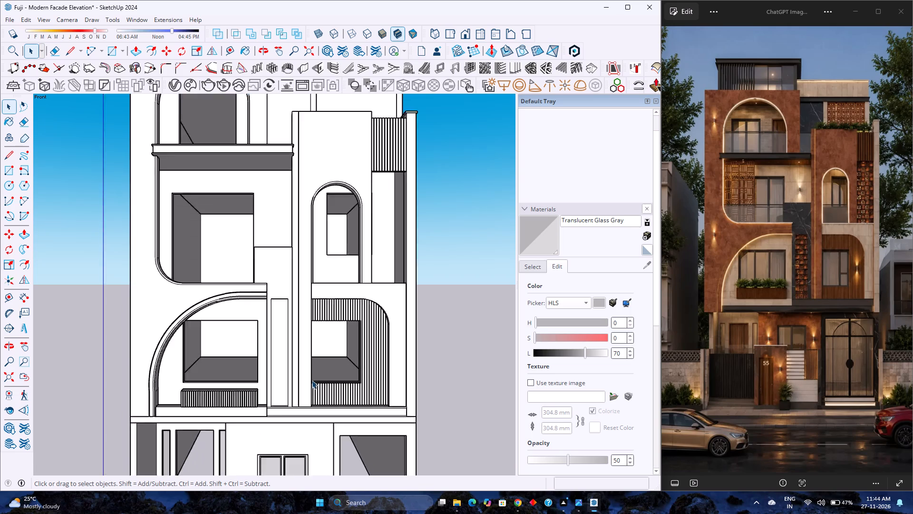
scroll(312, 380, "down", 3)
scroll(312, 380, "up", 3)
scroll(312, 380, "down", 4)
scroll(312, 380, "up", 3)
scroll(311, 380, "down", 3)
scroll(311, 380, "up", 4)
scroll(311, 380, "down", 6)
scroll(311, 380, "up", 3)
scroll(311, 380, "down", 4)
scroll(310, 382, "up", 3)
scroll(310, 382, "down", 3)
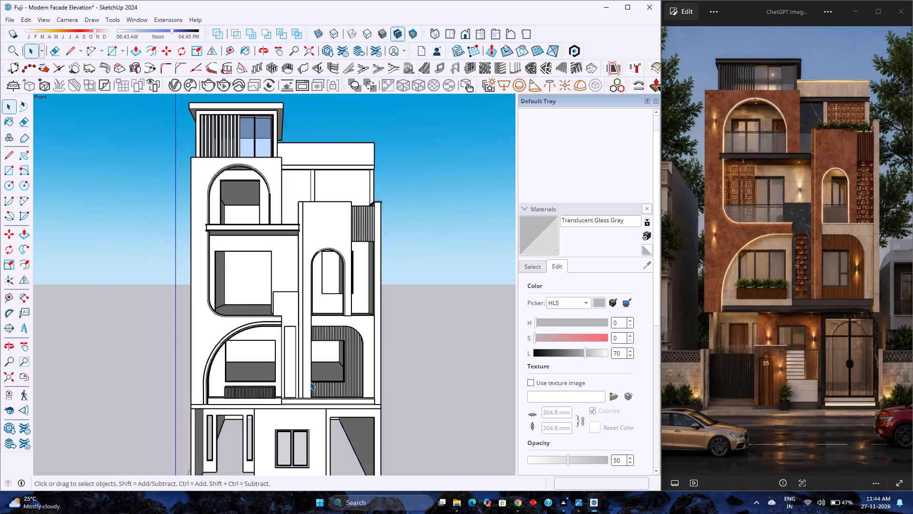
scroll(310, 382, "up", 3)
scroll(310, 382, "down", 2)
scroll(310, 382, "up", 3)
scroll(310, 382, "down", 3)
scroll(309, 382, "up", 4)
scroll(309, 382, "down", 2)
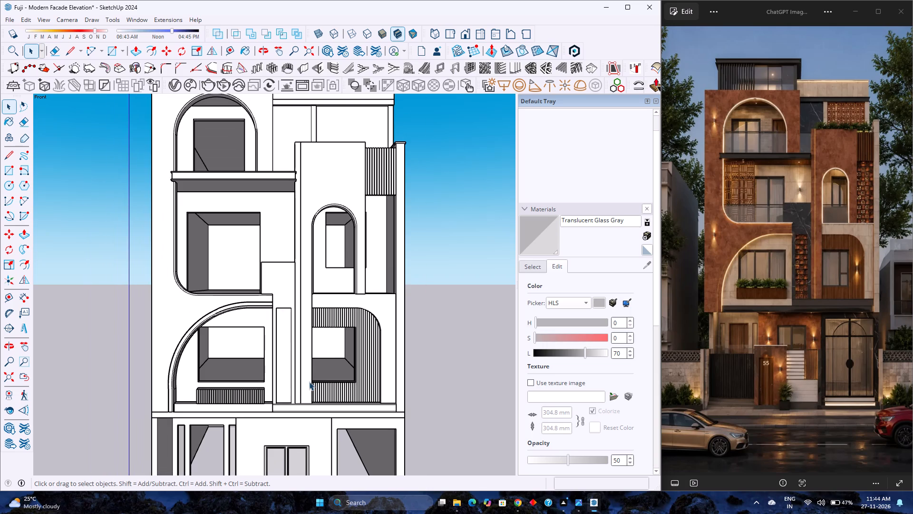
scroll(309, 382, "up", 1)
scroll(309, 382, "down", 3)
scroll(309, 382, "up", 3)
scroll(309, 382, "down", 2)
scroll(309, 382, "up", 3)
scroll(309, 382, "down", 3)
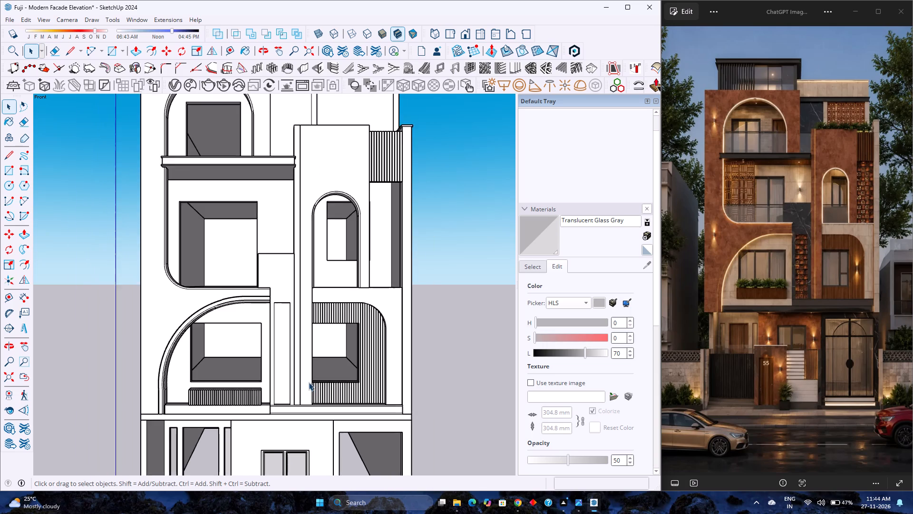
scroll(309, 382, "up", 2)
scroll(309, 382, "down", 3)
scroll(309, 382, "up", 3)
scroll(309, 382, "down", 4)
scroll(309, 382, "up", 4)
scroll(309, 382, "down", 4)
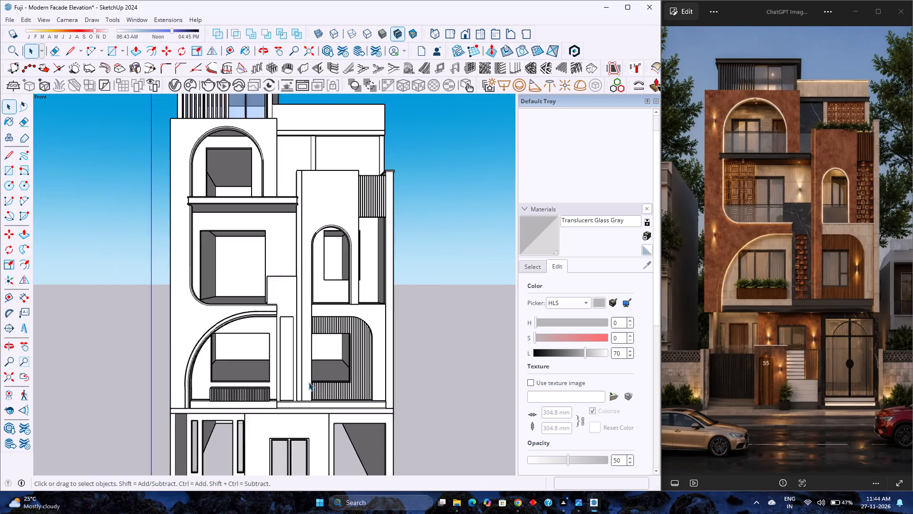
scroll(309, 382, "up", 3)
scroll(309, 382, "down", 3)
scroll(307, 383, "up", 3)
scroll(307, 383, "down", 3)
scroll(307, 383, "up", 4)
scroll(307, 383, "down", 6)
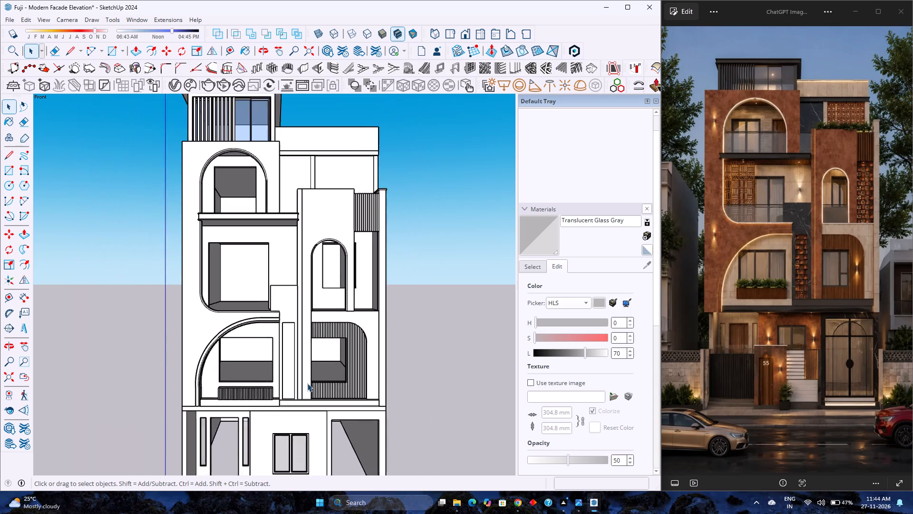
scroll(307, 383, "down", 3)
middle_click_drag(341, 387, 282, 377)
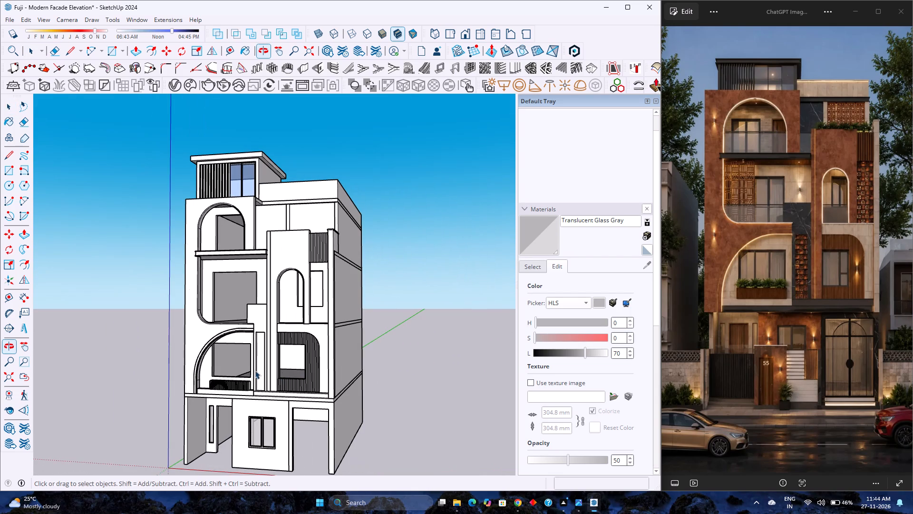
Open 3D Warehouse, dismiss the promotional pop-up, and replace the previous search with a model search for "facade".
left_click(137, 17)
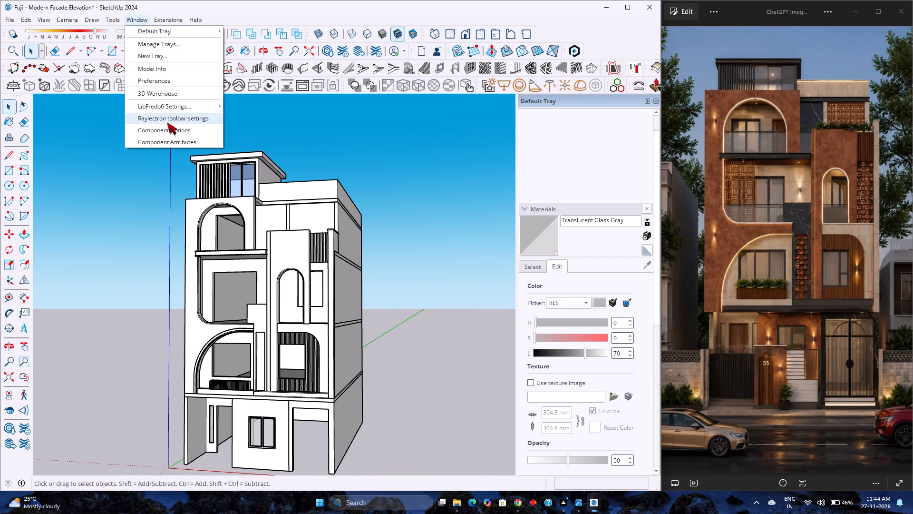
left_click(167, 93)
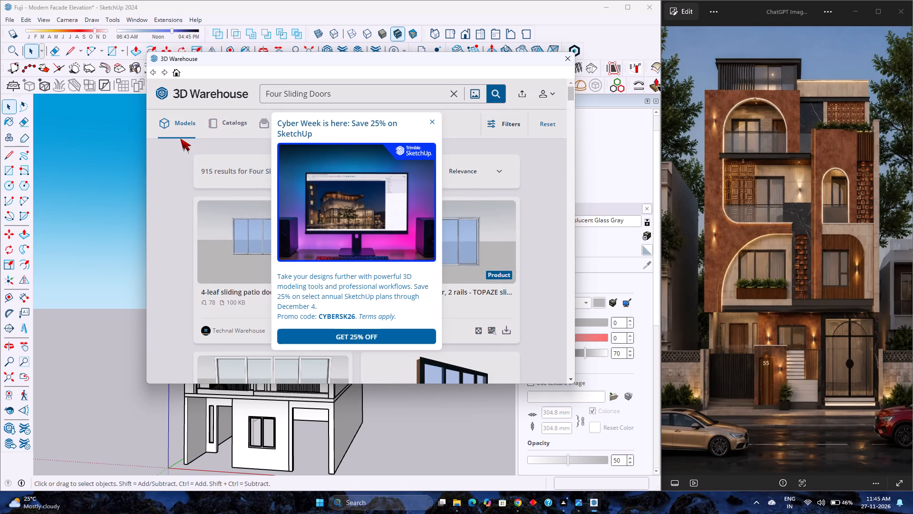
left_click(429, 125)
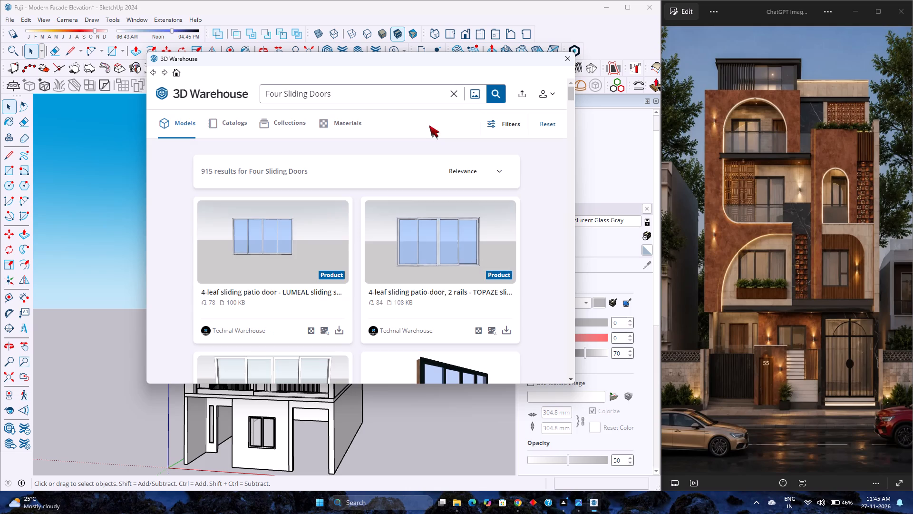
left_click(450, 91)
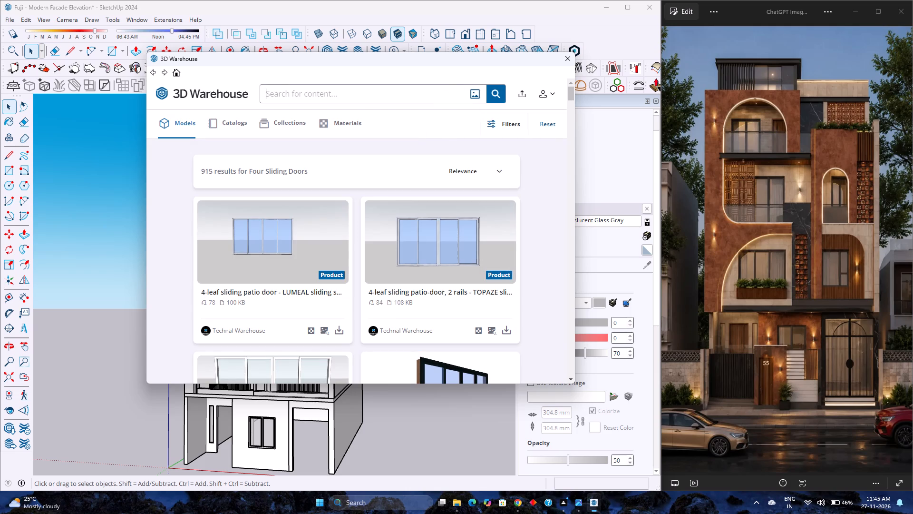
left_click(410, 99)
type("Dacade")
key("Left")
key("Left")
key("Left")
key("Left")
key("Left")
key("BackSpace")
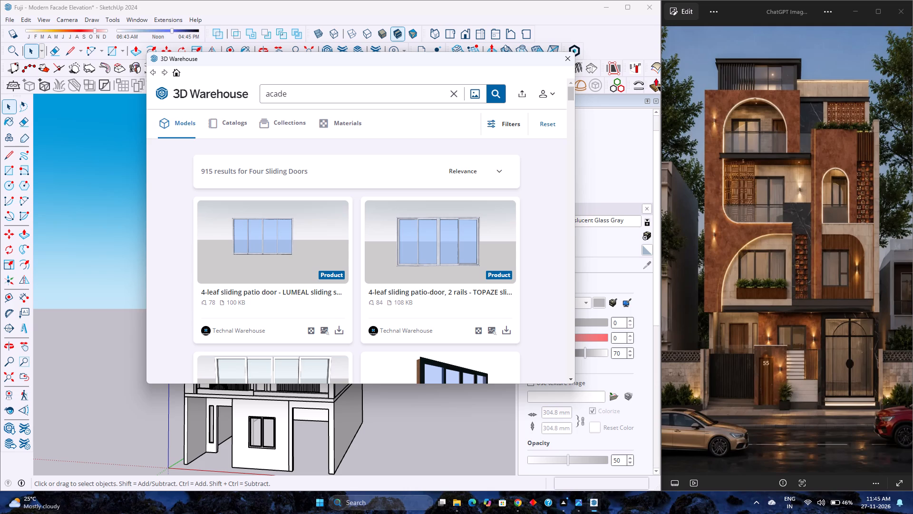
key("f")
key("Return")
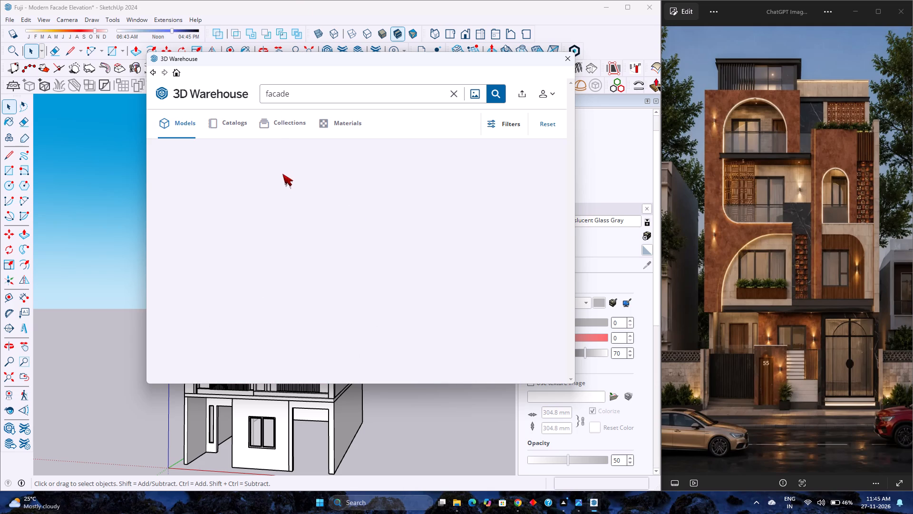
Browse the facade search results for a decorative screen or panel model resembling those in the reference image.
scroll(367, 223, "down", 3)
scroll(367, 223, "up", 1)
scroll(367, 224, "down", 3)
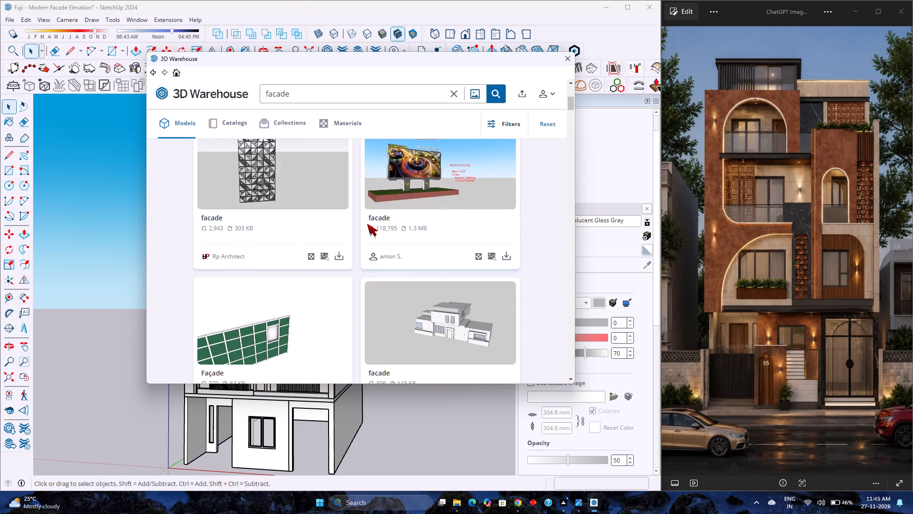
scroll(367, 224, "down", 3)
scroll(367, 224, "up", 8)
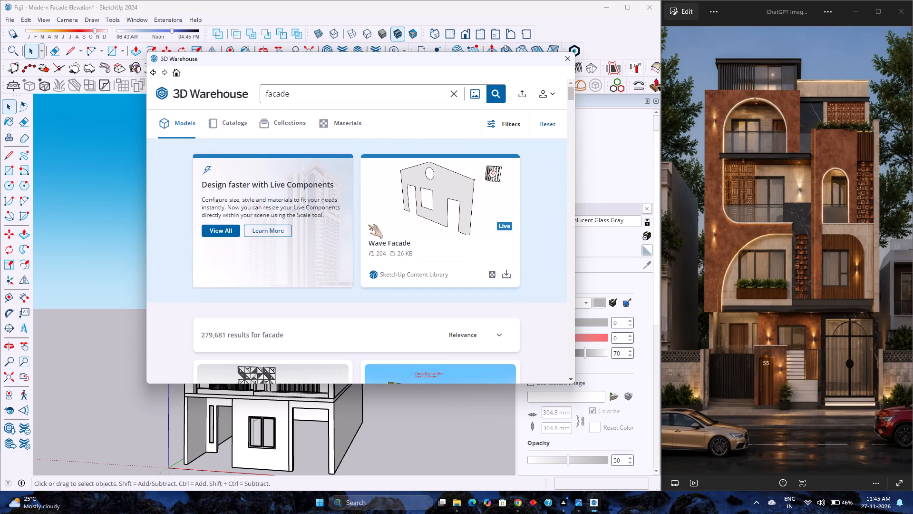
scroll(368, 225, "down", 19)
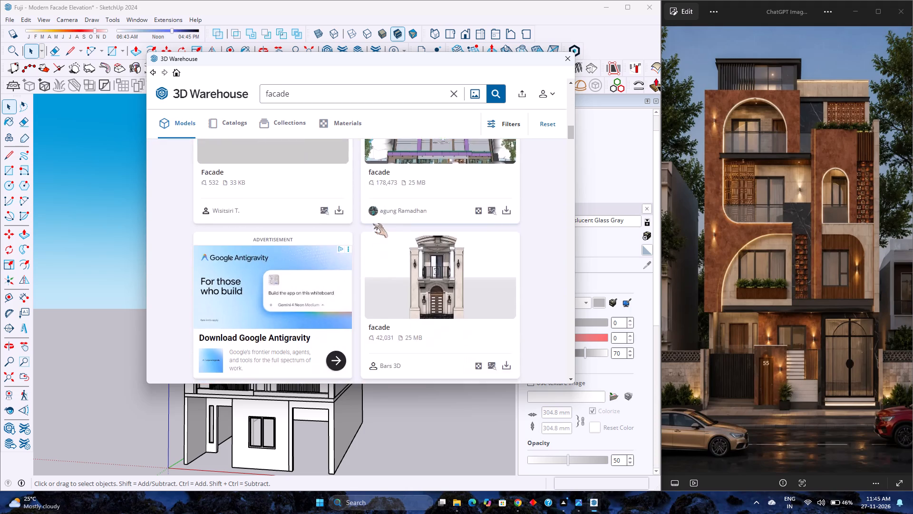
scroll(373, 224, "down", 17)
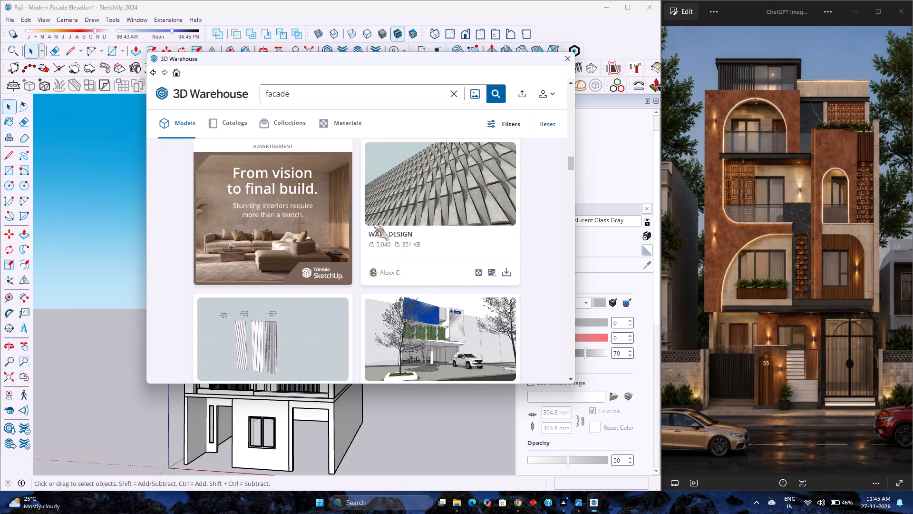
scroll(374, 227, "down", 11)
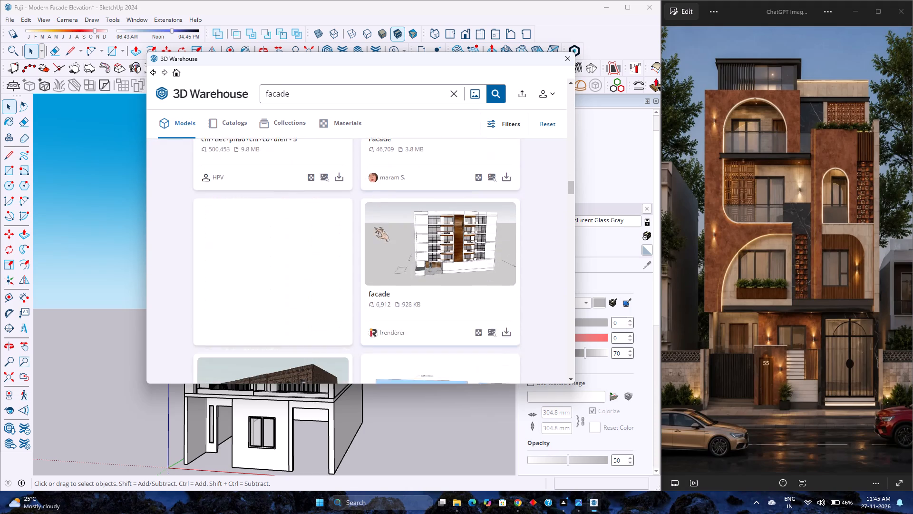
scroll(374, 227, "down", 6)
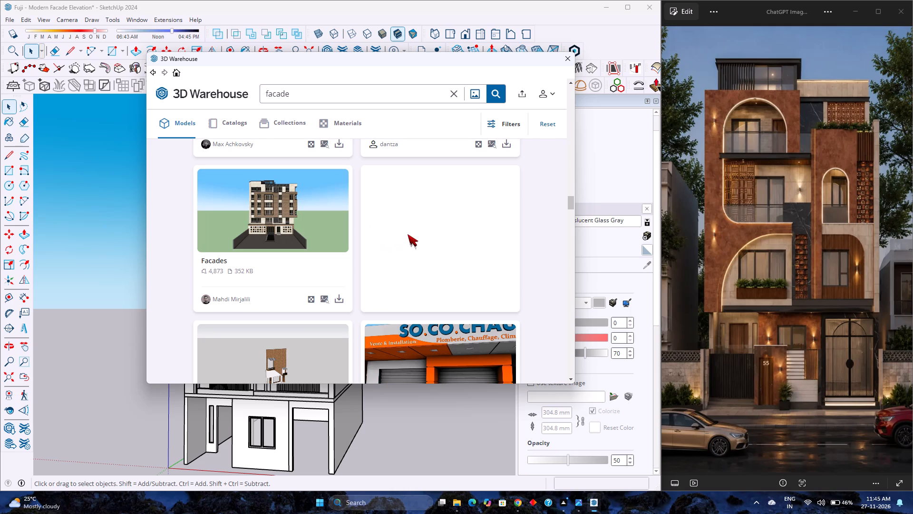
scroll(356, 229, "down", 4)
scroll(356, 229, "up", 4)
scroll(356, 229, "down", 13)
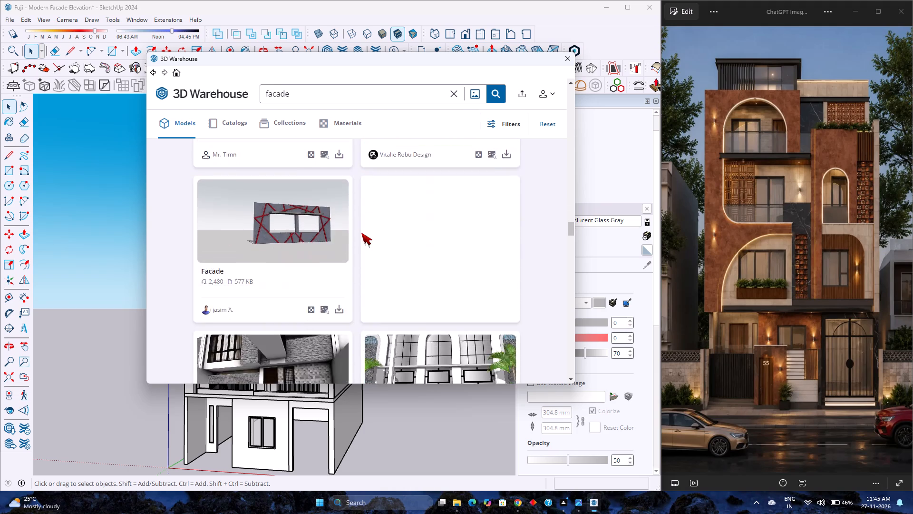
scroll(361, 233, "up", 4)
scroll(361, 233, "down", 12)
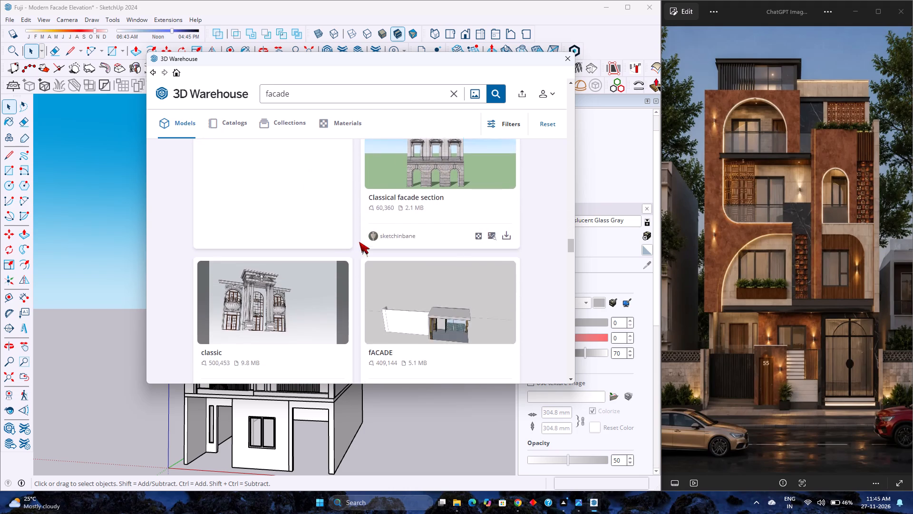
scroll(359, 242, "down", 13)
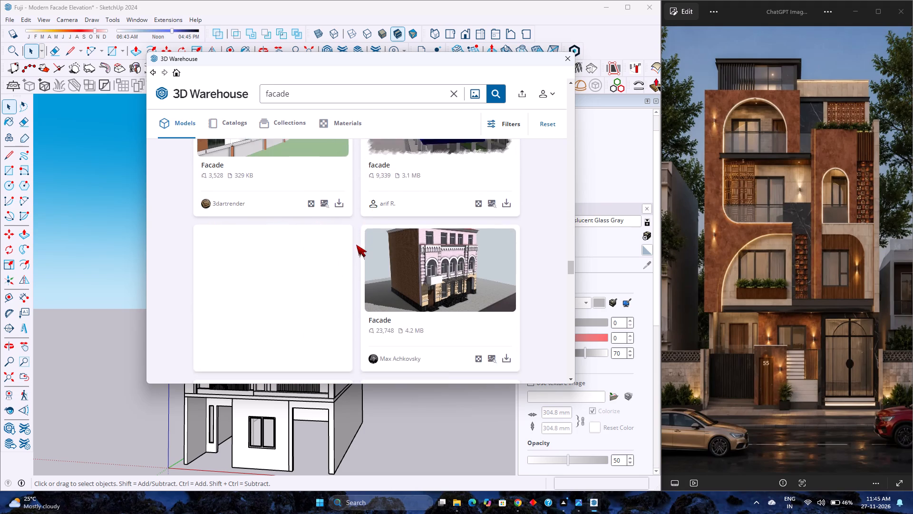
scroll(357, 244, "down", 9)
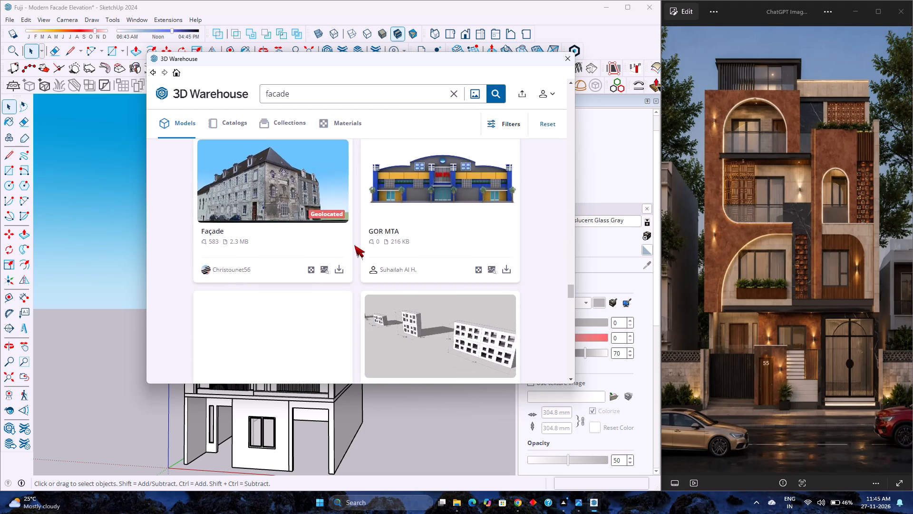
scroll(354, 245, "down", 11)
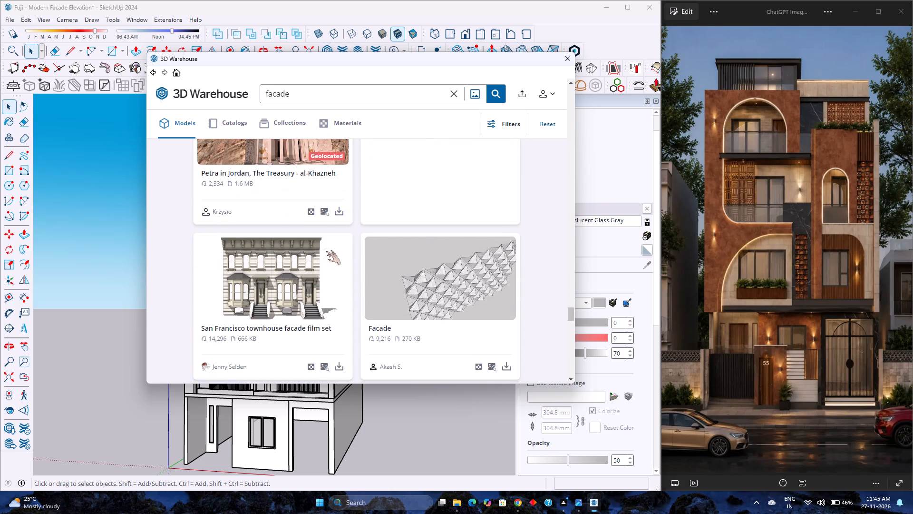
Search 3D Warehouse for "Jaali" models in place of the facade query.
left_click(453, 87)
left_click(452, 92)
type("Jaal")
key("i")
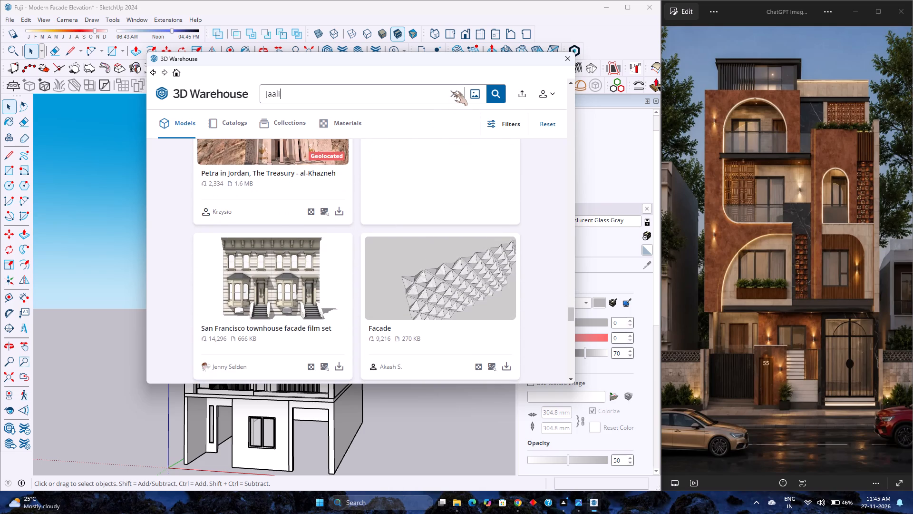
key("Return")
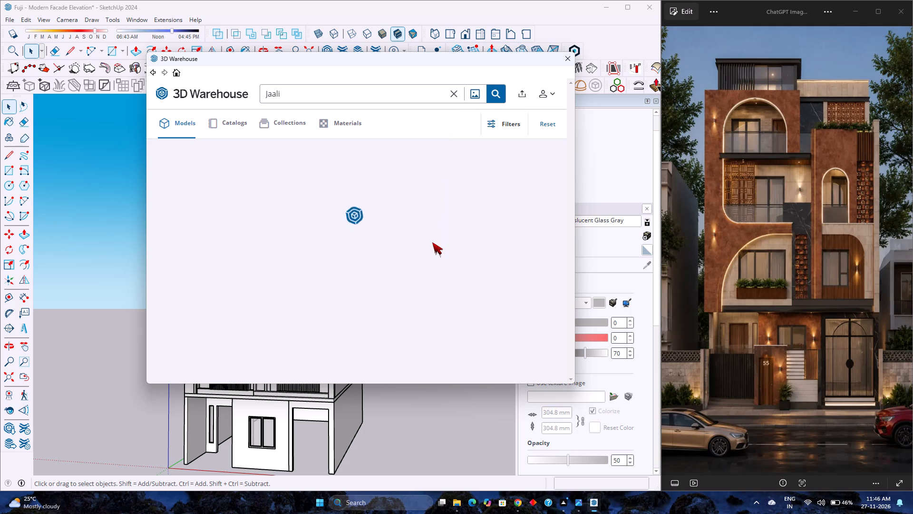
Find the "brick jaali" model in the Jaali search results and load it directly into the SketchUp model.
scroll(432, 242, "up", 4)
scroll(432, 242, "up", 20)
scroll(432, 242, "up", 1)
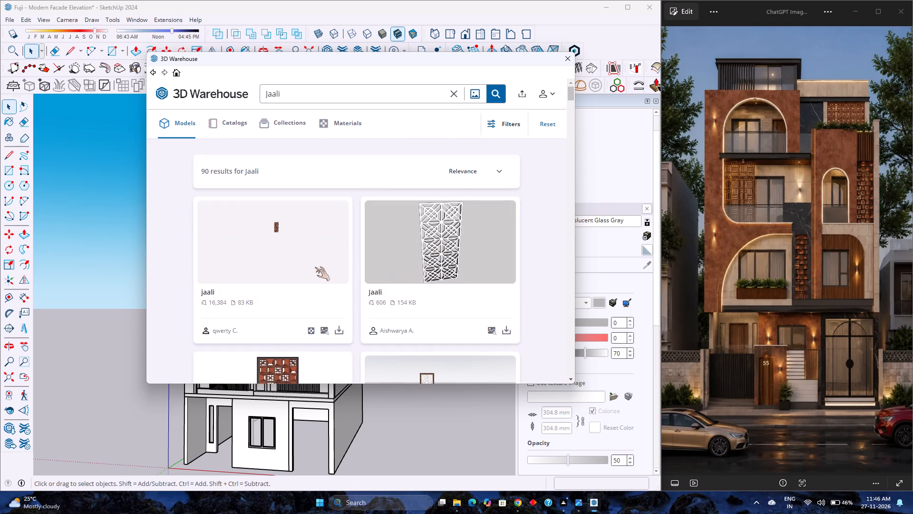
scroll(429, 267, "down", 4)
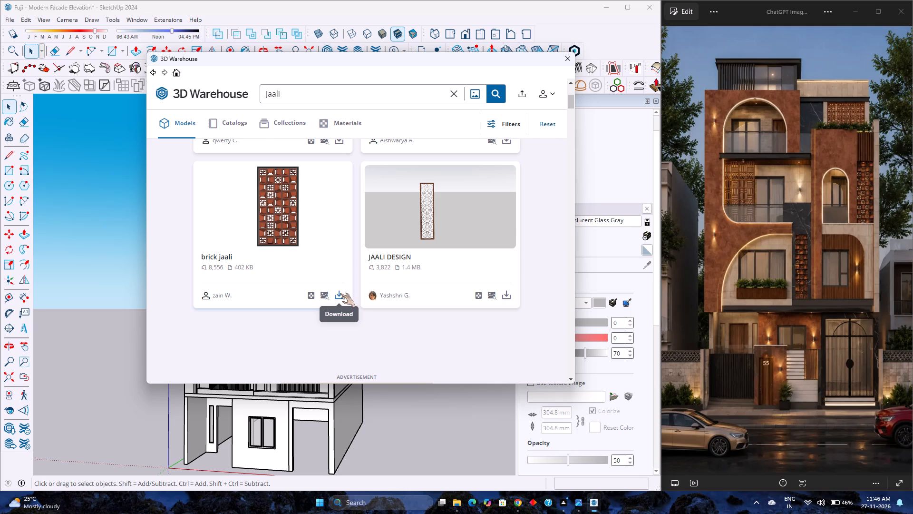
left_click(340, 297)
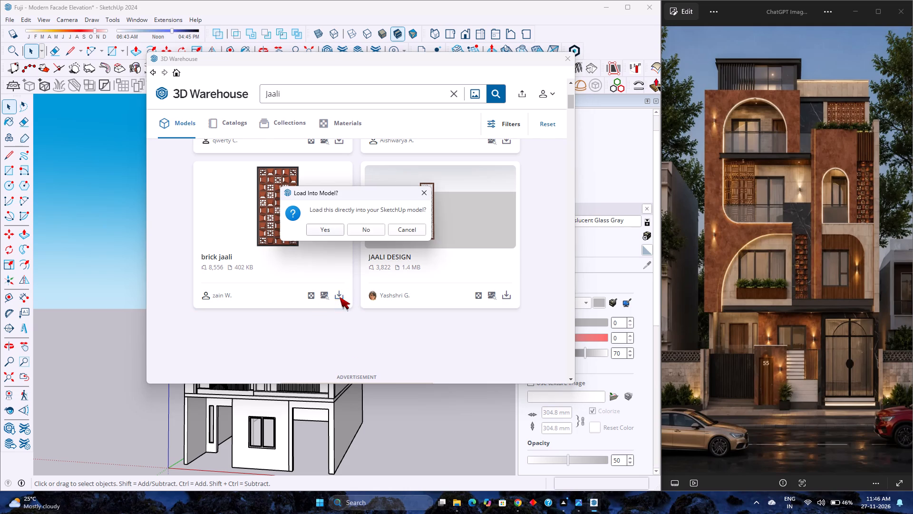
left_click(330, 236)
left_click(327, 230)
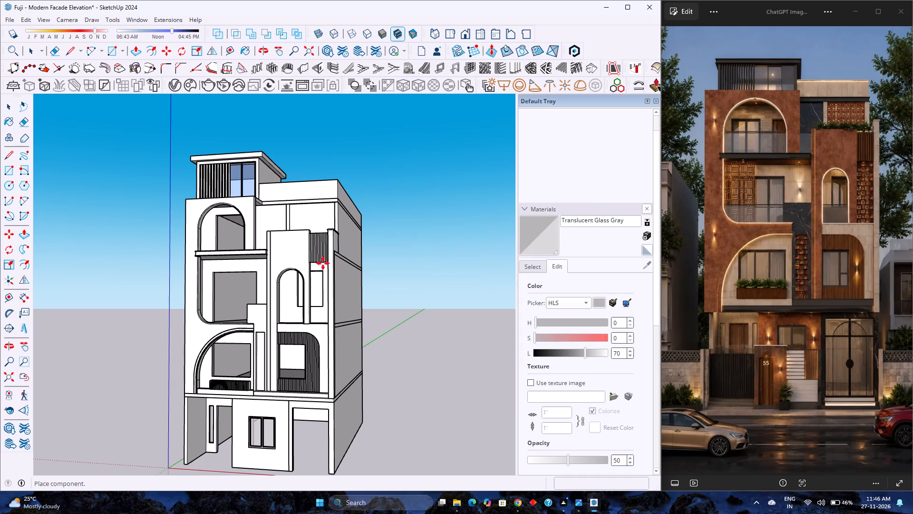
Place the brick jaali component at the lower corner of the tall opening beside the narrow arched window, below the vertical slats.
scroll(307, 336, "up", 8)
middle_click_drag(309, 324, 294, 435)
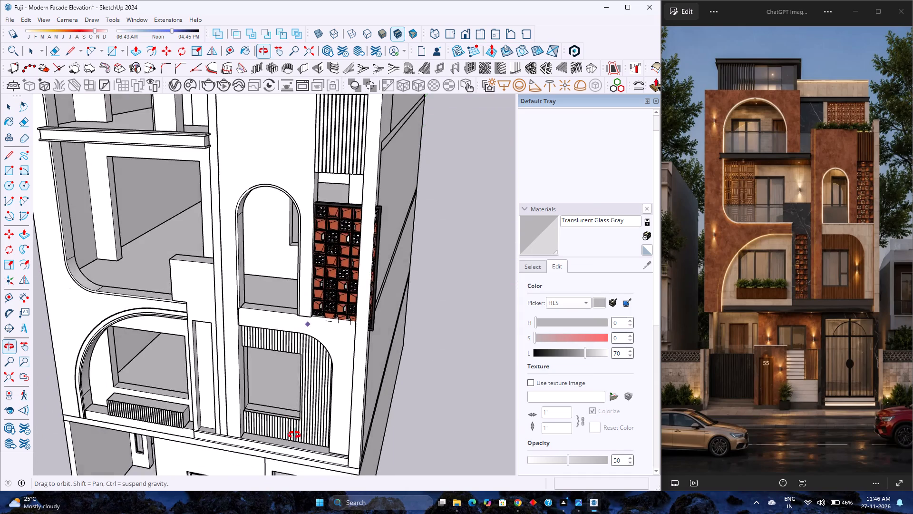
middle_click_drag(294, 435, 293, 435)
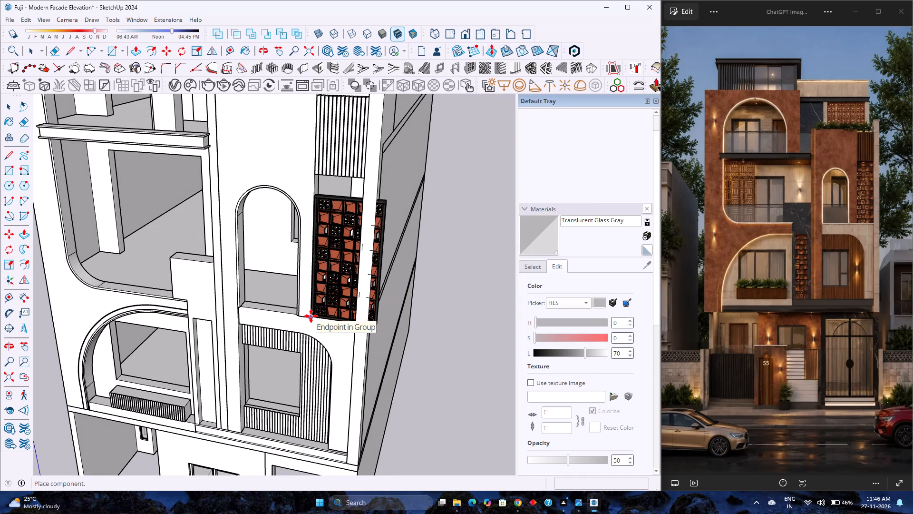
left_click(311, 316)
Scale the brick jaali along the red axis to about 0.75 so its width fits the opening beside the arched window.
scroll(334, 278, "up", 4)
scroll(334, 278, "down", 2)
middle_click_drag(334, 278, 465, 292)
scroll(376, 241, "down", 1)
scroll(370, 214, "up", 4)
scroll(370, 213, "down", 1)
scroll(370, 213, "up", 3)
middle_click_drag(371, 213, 384, 301, "shift")
middle_click(384, 301)
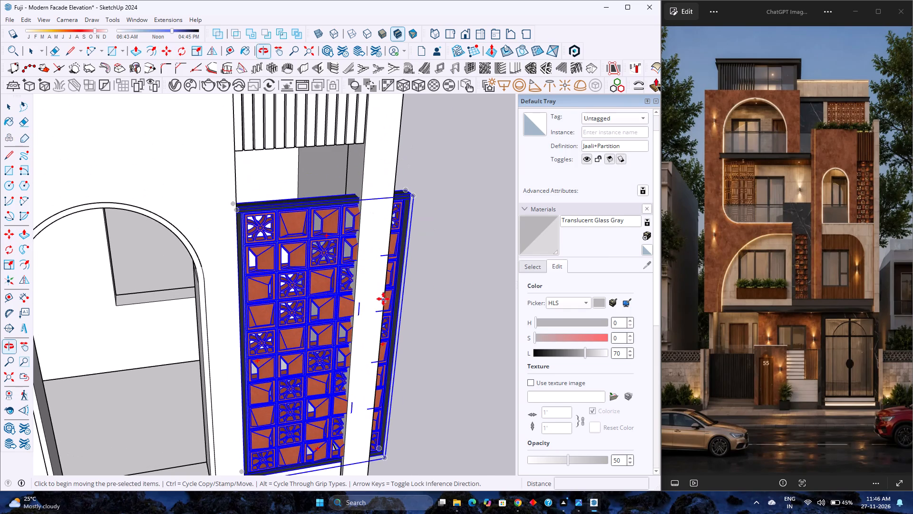
key("s")
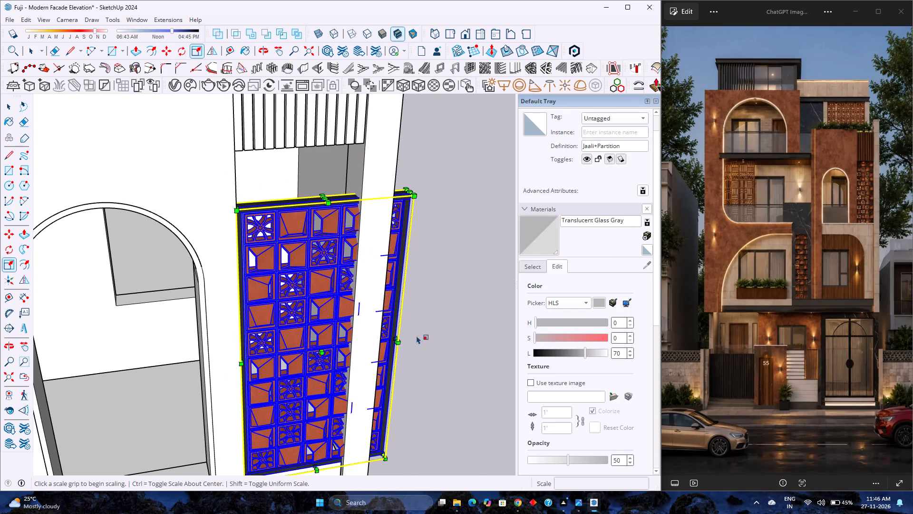
left_click(398, 337)
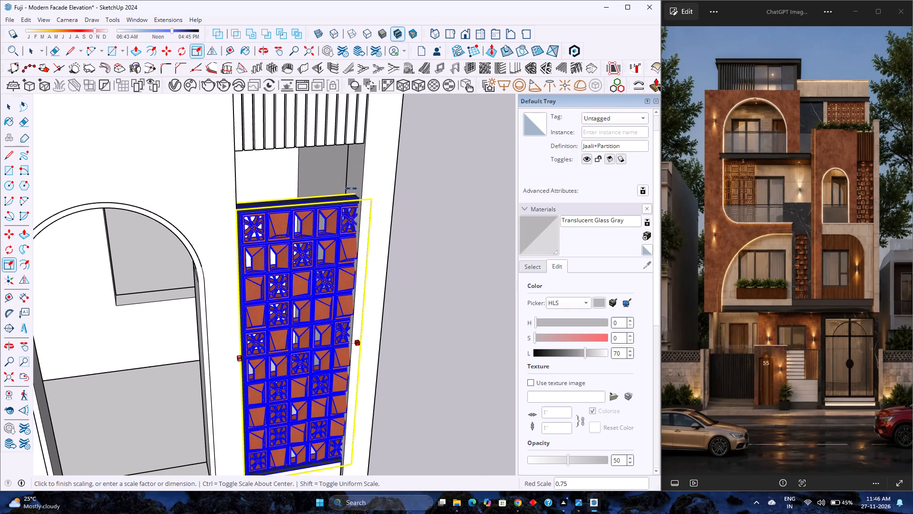
left_click(363, 174)
Scale the brick jaali along the blue axis by about 1.16 so its top edge meets the underside of the slats.
scroll(319, 205, "up", 2)
middle_click_drag(319, 206, 316, 224)
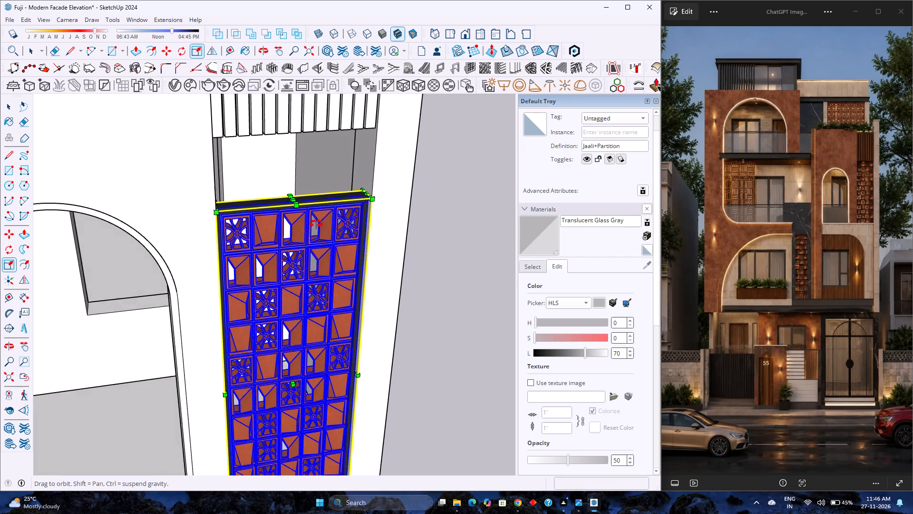
middle_click_drag(316, 224, 303, 286)
middle_click(303, 286)
scroll(293, 217, "up", 2)
left_click(300, 198)
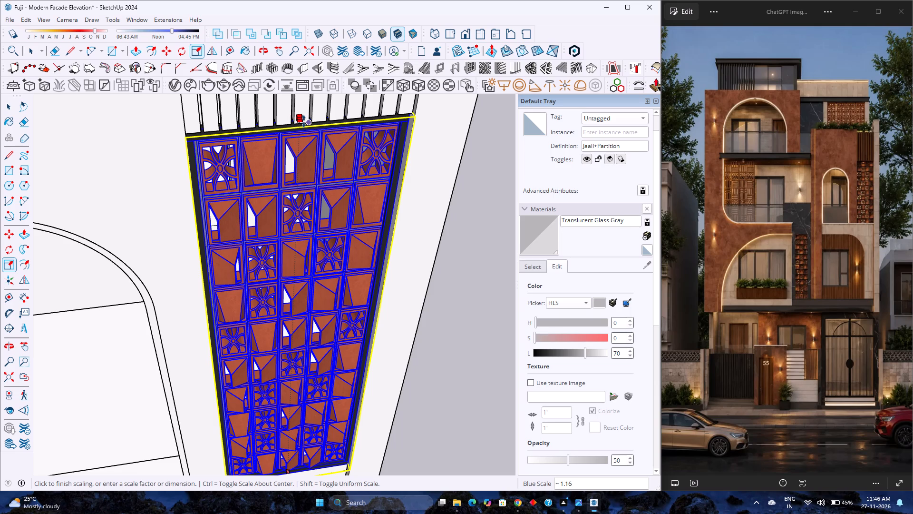
left_click(304, 121)
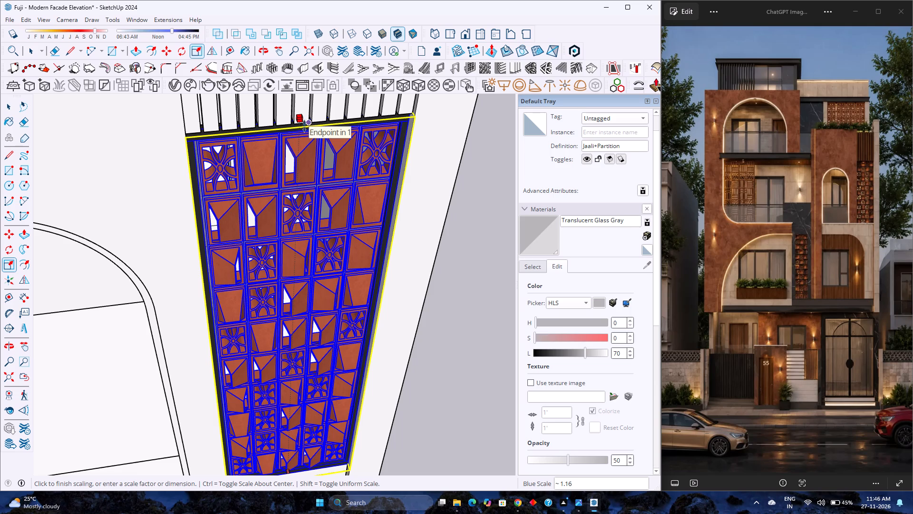
Examine the scaled jaali panel on the front facade against the reference image, then deselect it.
scroll(304, 140, "down", 5)
middle_click_drag(323, 270, 207, 129)
scroll(329, 203, "up", 1)
scroll(336, 206, "down", 2)
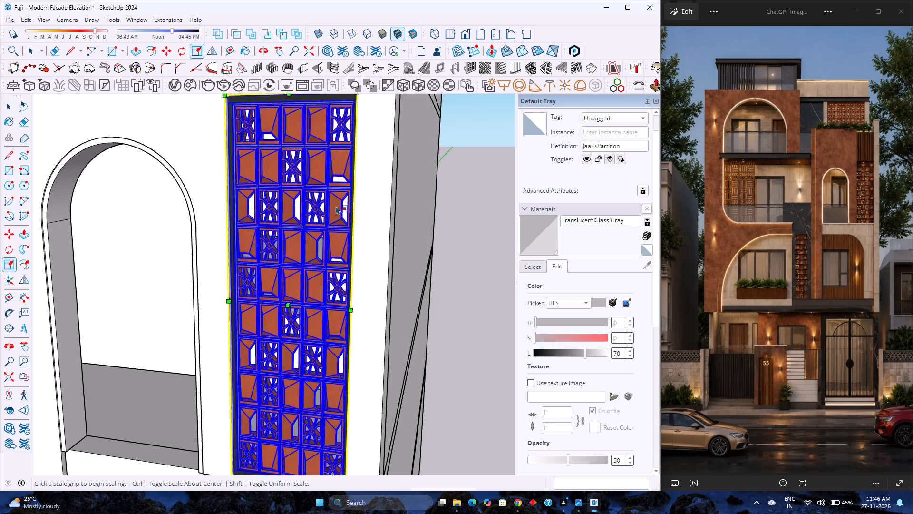
scroll(336, 206, "down", 7)
middle_click(313, 232)
middle_click_drag(321, 232, 382, 220)
scroll(382, 219, "down", 9)
scroll(350, 247, "up", 3)
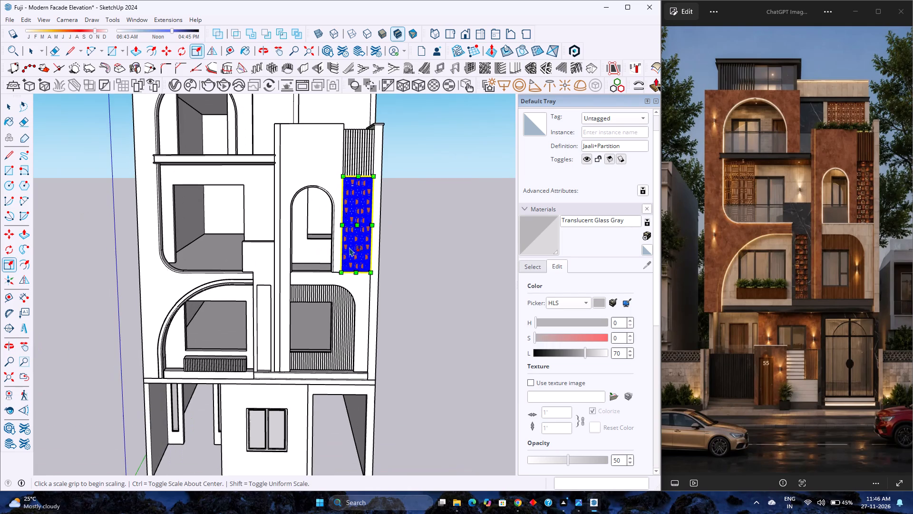
scroll(327, 285, "up", 3)
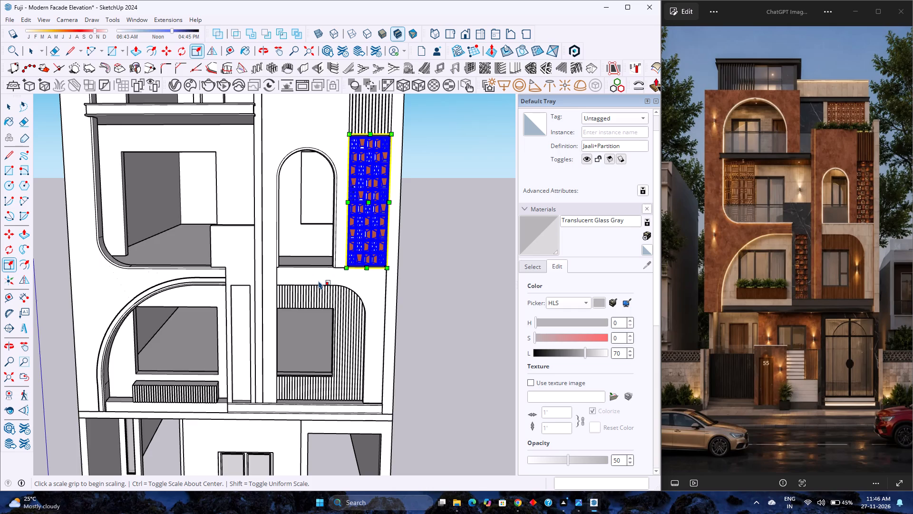
scroll(319, 281, "down", 2)
scroll(359, 255, "down", 7)
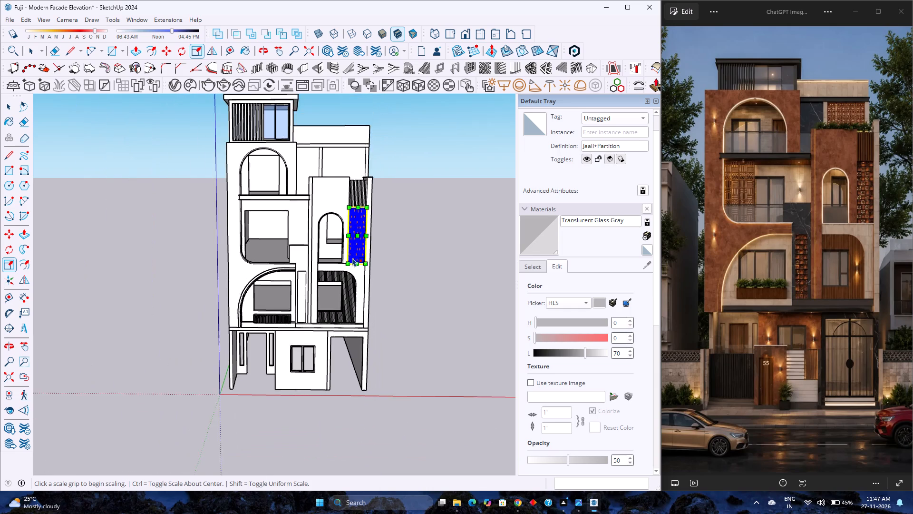
scroll(352, 258, "down", 4)
scroll(343, 233, "up", 8)
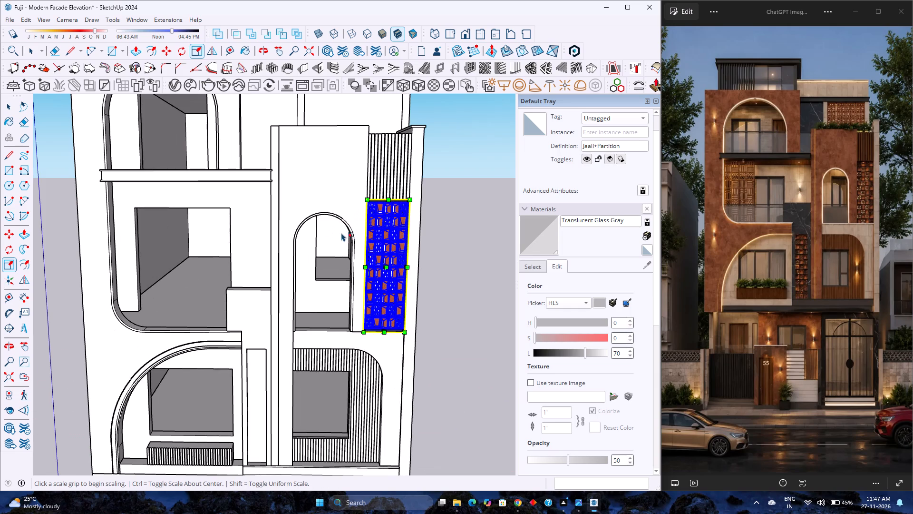
key("space")
left_click(489, 288)
Inspect how the jaali panel sits within its opening up close at an angle and from the building's side.
scroll(420, 293, "up", 1)
middle_click_drag(419, 294, 265, 366)
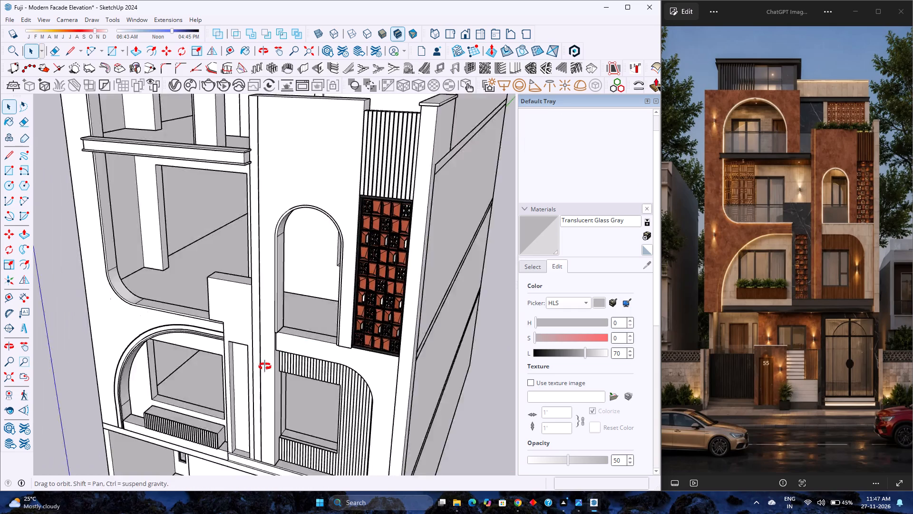
middle_click_drag(265, 366, 220, 380)
scroll(313, 330, "up", 7)
scroll(358, 339, "down", 2)
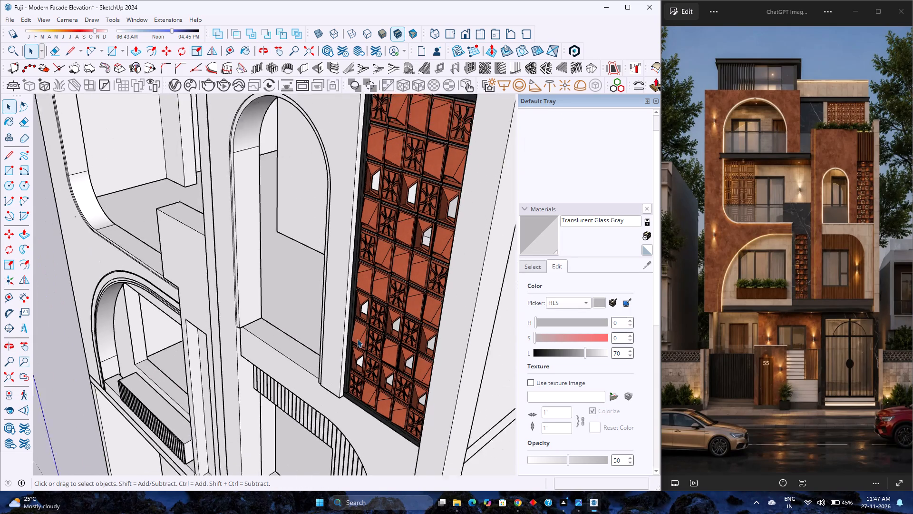
scroll(357, 339, "up", 3)
scroll(357, 339, "down", 1)
scroll(357, 339, "up", 1)
scroll(357, 339, "down", 1)
scroll(357, 339, "up", 1)
scroll(357, 339, "down", 3)
scroll(392, 336, "up", 1)
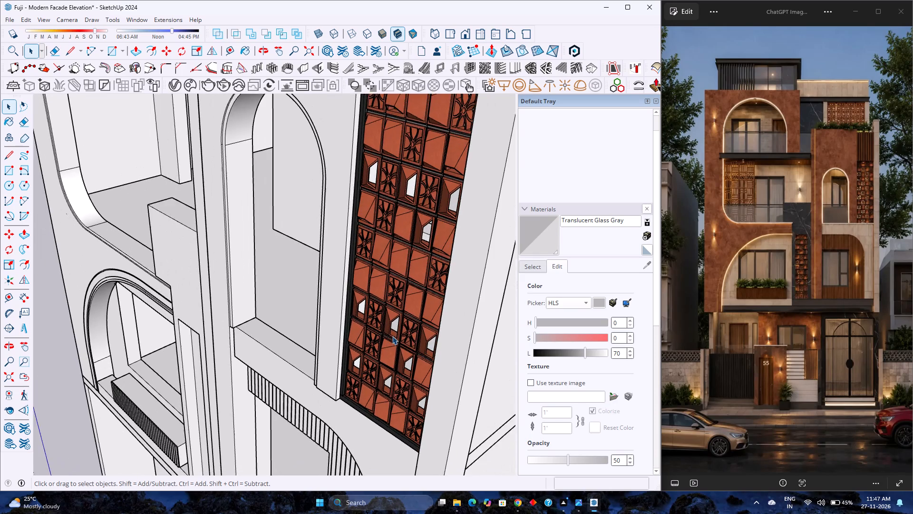
scroll(392, 336, "up", 1)
middle_click_drag(392, 336, 156, 376)
scroll(208, 339, "down", 6)
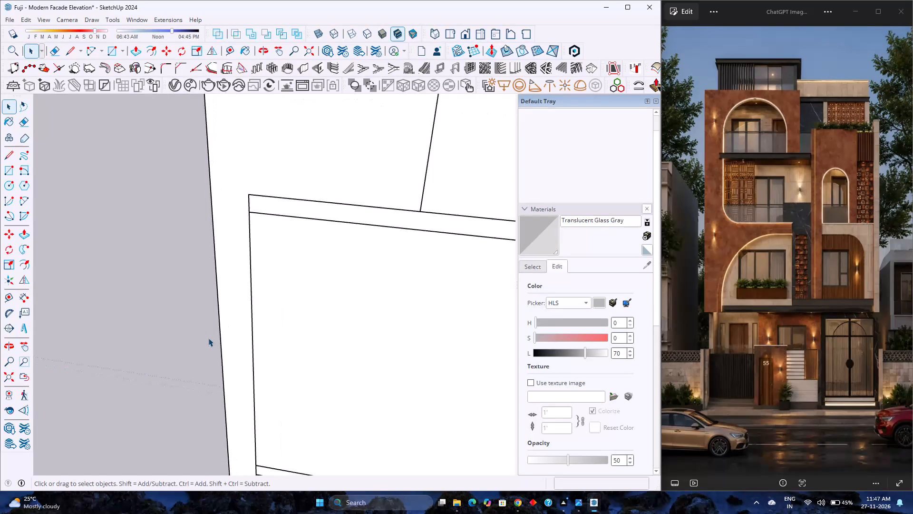
scroll(208, 338, "down", 1)
middle_click_drag(185, 348, 359, 318)
scroll(330, 316, "down", 7)
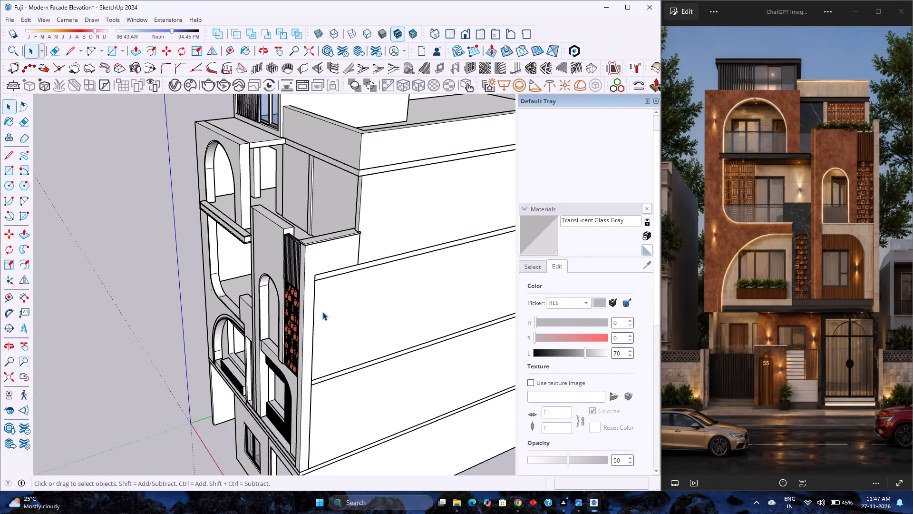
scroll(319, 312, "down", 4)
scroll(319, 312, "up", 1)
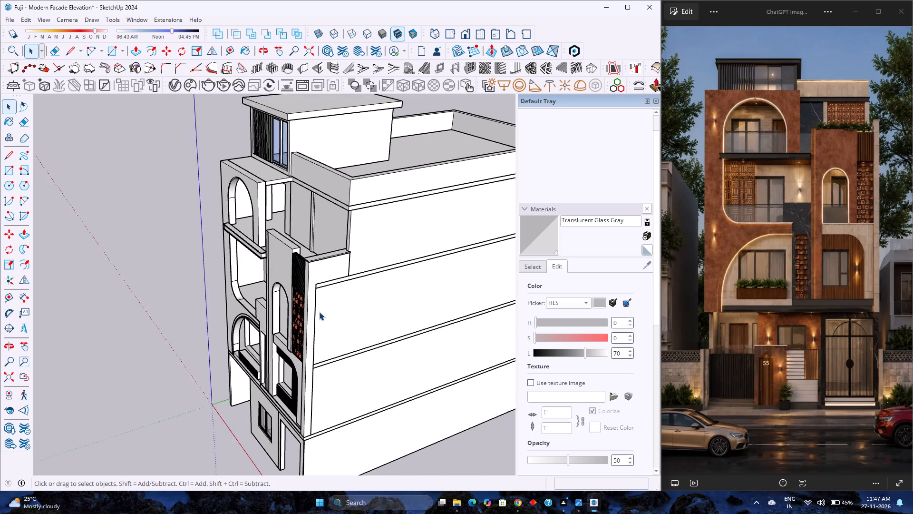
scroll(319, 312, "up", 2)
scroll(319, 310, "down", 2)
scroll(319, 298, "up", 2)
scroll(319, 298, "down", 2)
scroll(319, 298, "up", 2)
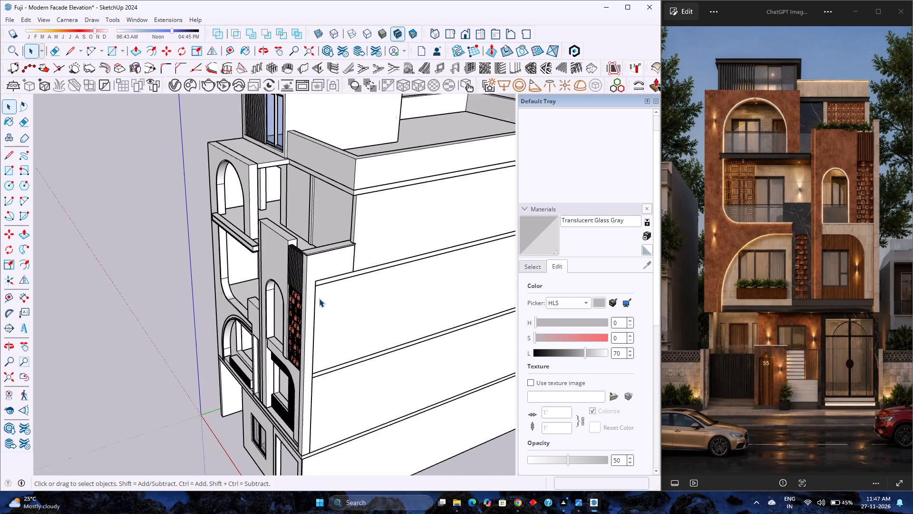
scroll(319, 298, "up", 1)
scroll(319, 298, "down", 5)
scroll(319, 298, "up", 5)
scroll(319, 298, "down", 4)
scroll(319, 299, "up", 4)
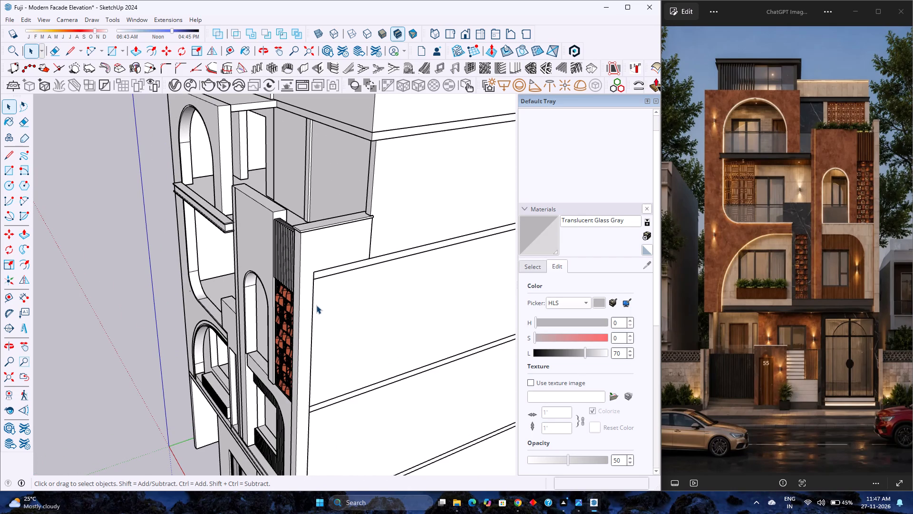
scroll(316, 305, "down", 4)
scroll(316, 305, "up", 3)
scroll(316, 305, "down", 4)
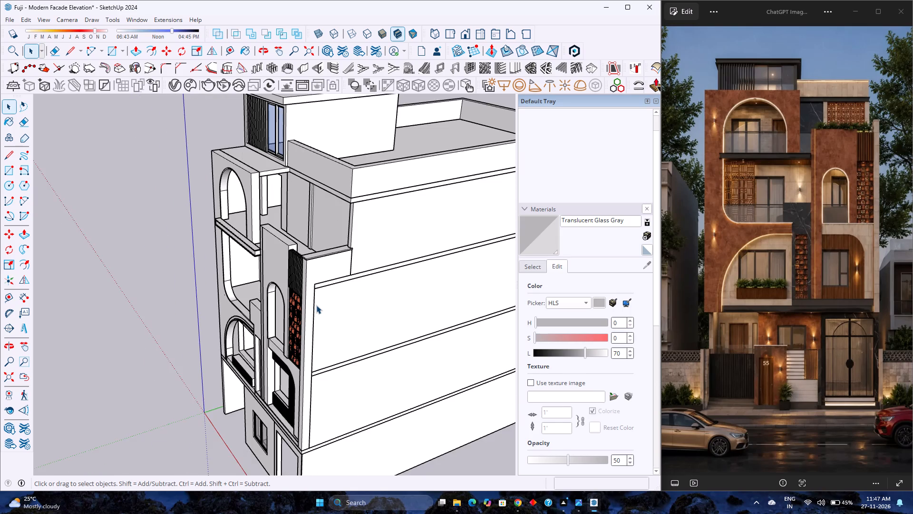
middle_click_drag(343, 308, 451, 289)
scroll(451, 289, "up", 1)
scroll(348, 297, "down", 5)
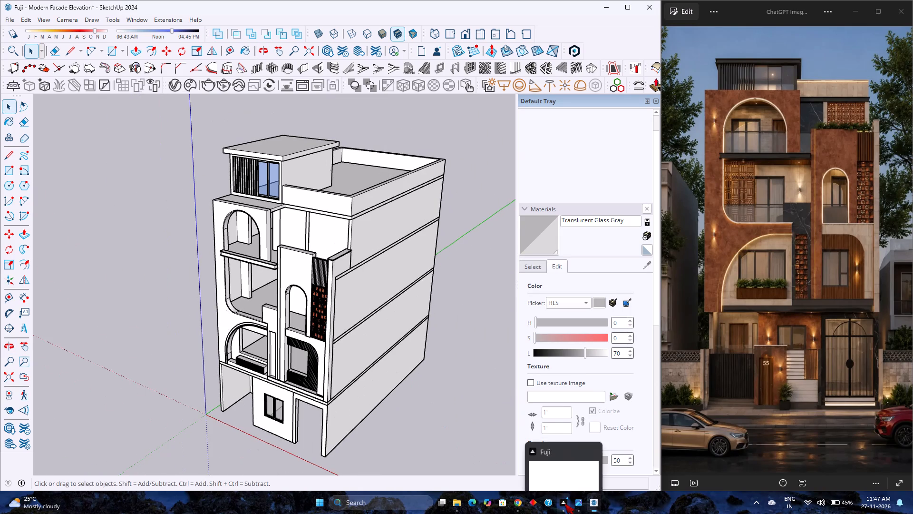
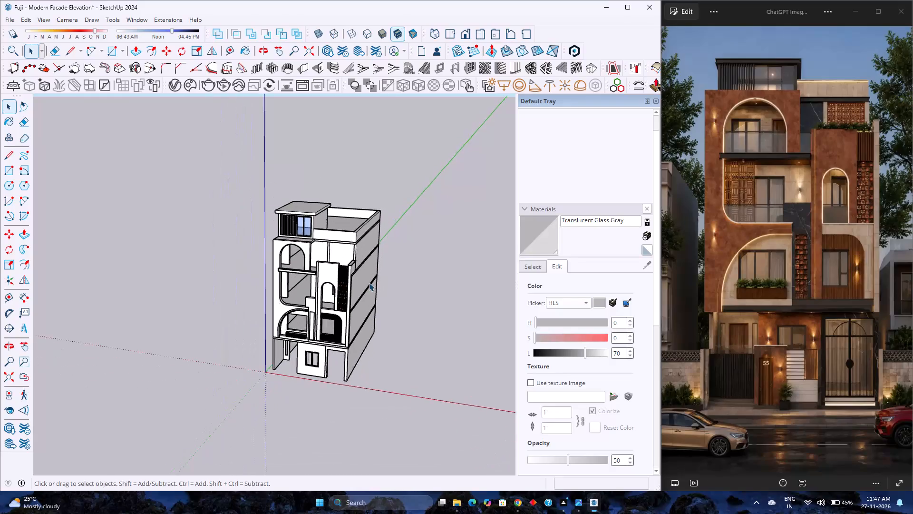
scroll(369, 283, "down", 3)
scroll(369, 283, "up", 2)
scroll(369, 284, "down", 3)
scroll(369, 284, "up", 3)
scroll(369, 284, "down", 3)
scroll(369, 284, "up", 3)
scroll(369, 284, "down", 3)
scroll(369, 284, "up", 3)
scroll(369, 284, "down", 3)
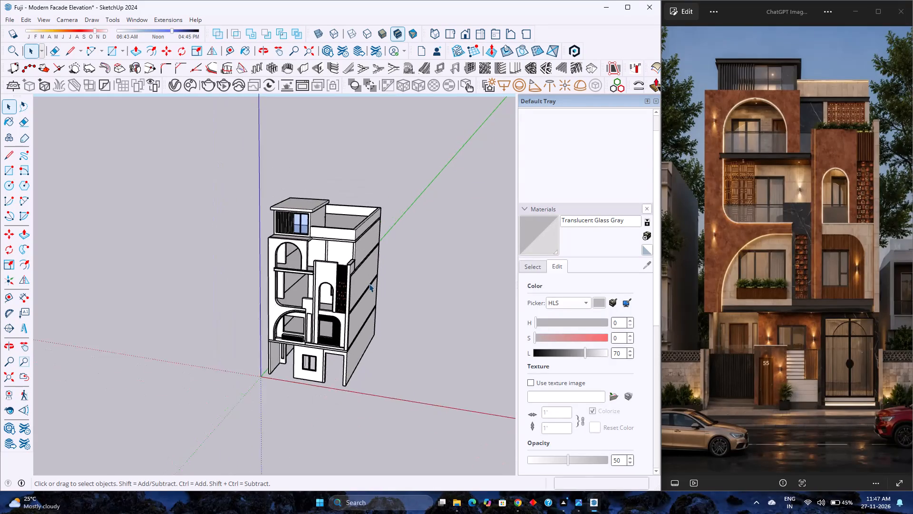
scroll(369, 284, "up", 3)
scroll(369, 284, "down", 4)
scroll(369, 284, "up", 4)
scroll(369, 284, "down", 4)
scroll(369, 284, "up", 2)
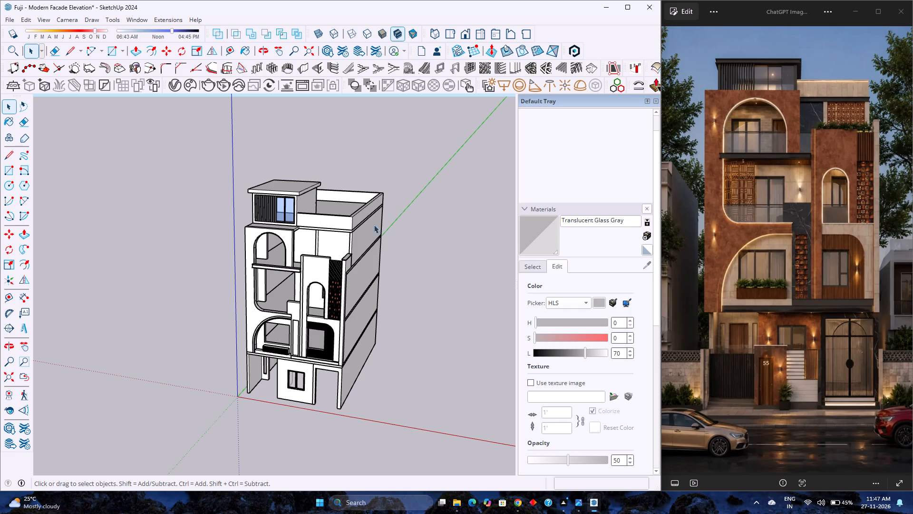
Cut the brick jaali panel from the opening beside the arched window and open the nested facade group for editing.
scroll(324, 337, "up", 3)
scroll(334, 275, "up", 4)
left_click(344, 290)
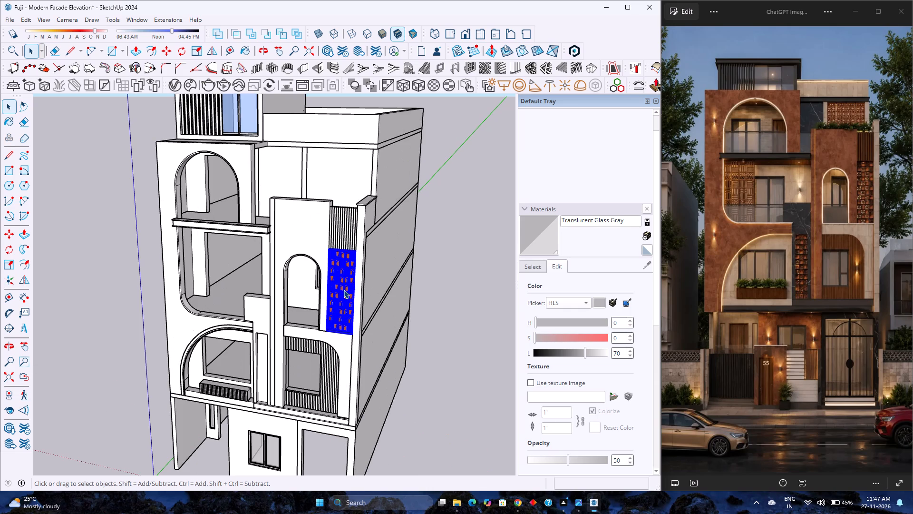
key("ctrl+c")
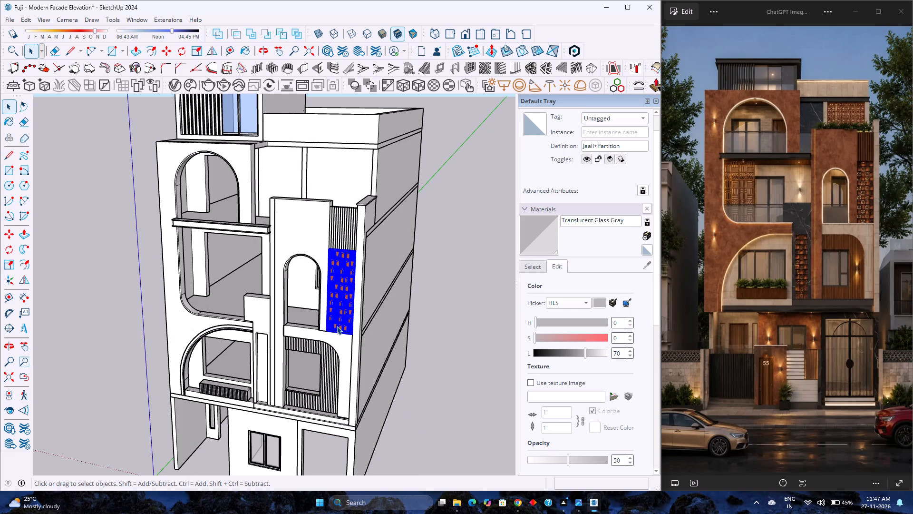
key("ctrl+x")
double_click(336, 344)
scroll(336, 343, "up", 2)
double_click(336, 339)
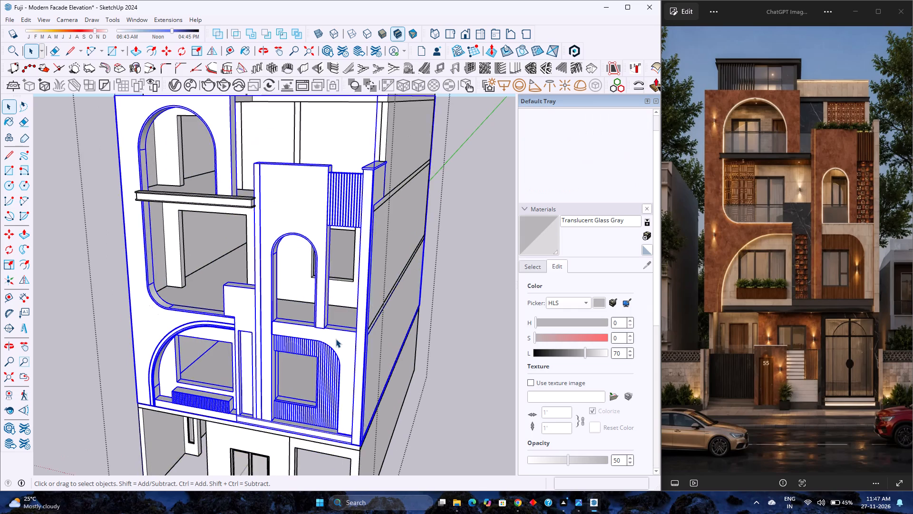
left_click(319, 317)
double_click(320, 317)
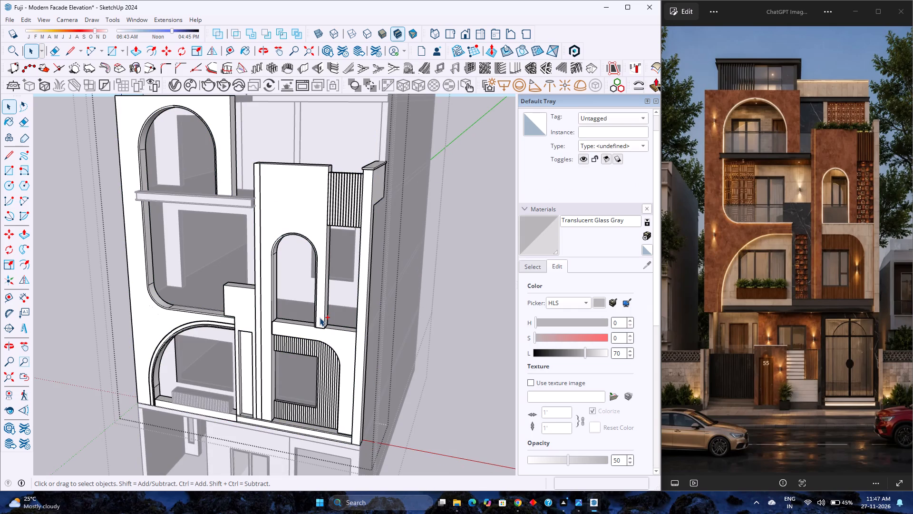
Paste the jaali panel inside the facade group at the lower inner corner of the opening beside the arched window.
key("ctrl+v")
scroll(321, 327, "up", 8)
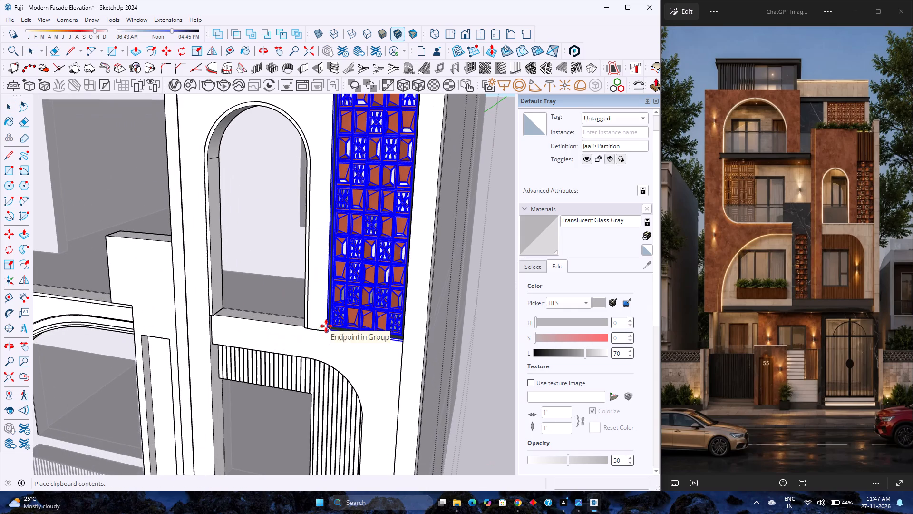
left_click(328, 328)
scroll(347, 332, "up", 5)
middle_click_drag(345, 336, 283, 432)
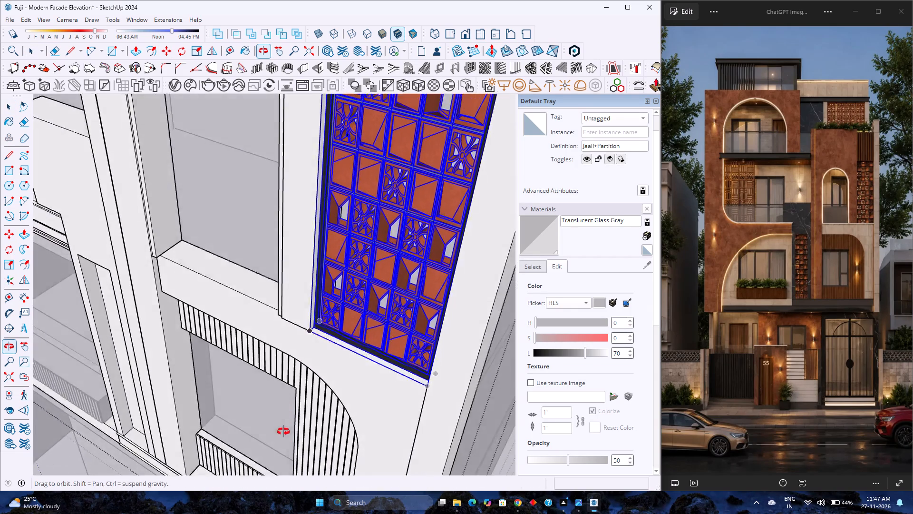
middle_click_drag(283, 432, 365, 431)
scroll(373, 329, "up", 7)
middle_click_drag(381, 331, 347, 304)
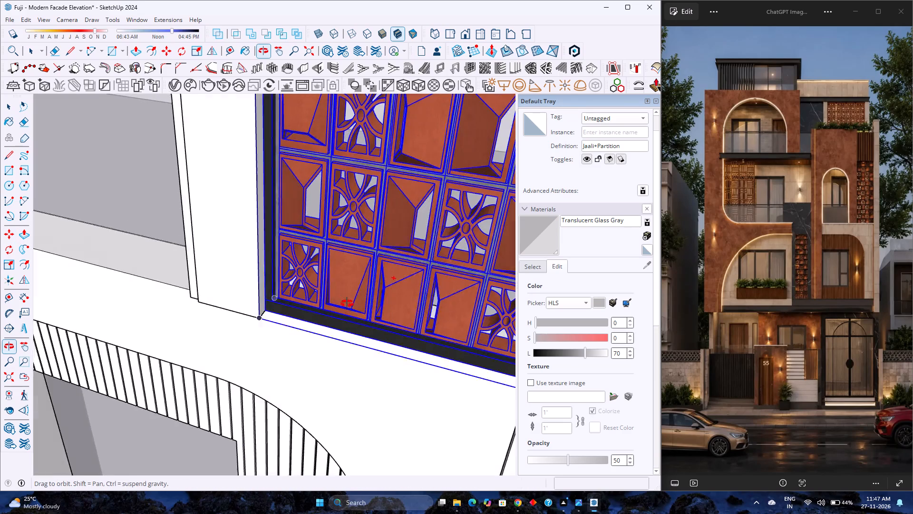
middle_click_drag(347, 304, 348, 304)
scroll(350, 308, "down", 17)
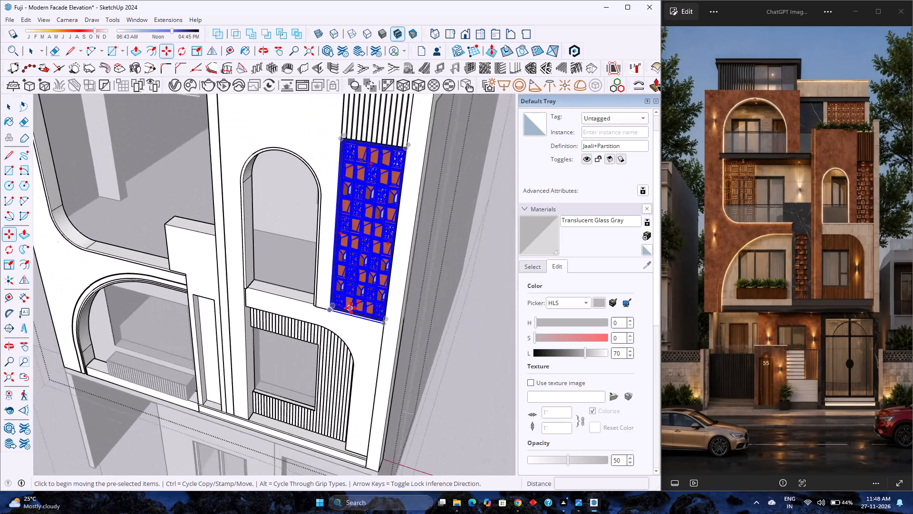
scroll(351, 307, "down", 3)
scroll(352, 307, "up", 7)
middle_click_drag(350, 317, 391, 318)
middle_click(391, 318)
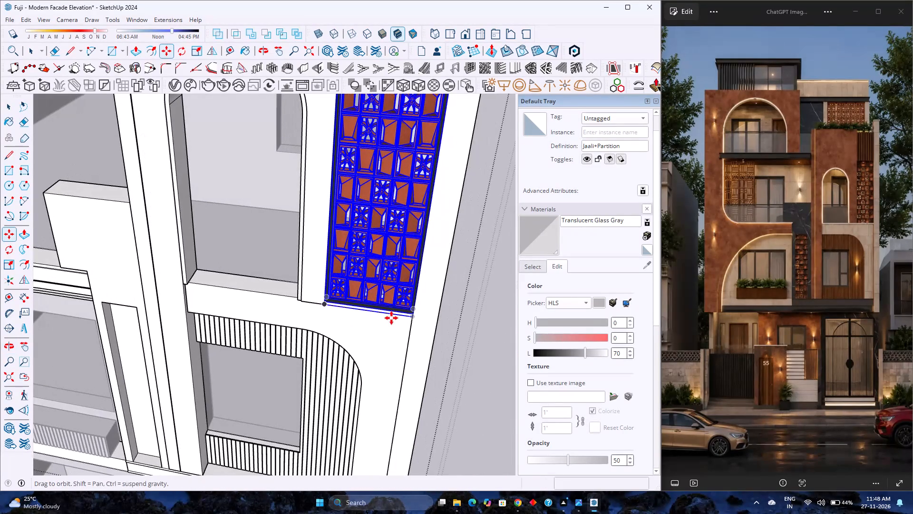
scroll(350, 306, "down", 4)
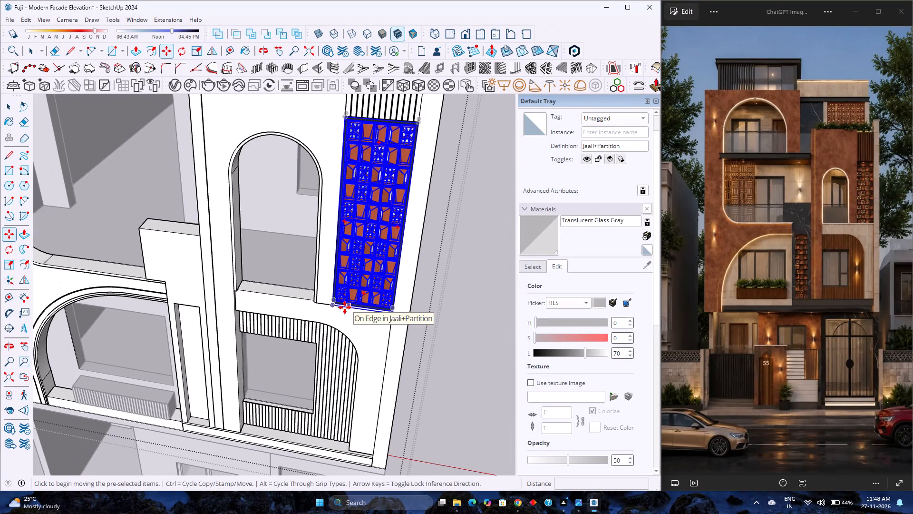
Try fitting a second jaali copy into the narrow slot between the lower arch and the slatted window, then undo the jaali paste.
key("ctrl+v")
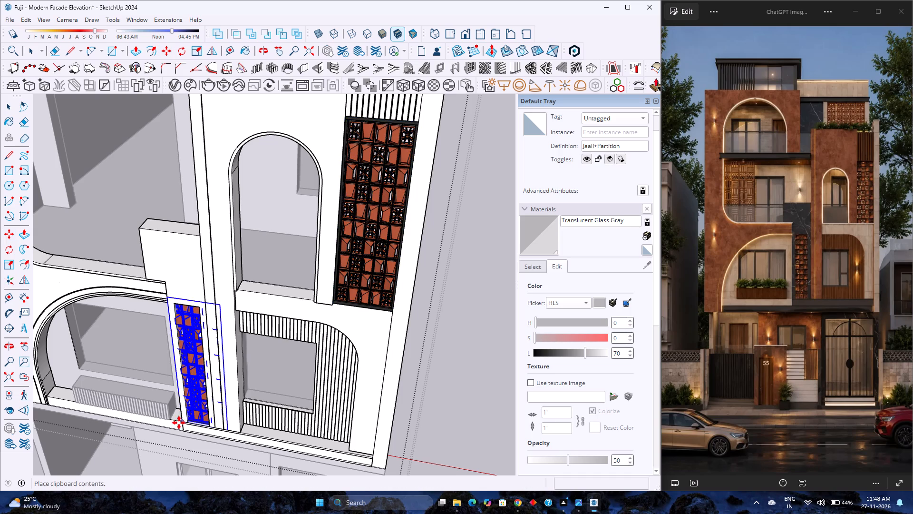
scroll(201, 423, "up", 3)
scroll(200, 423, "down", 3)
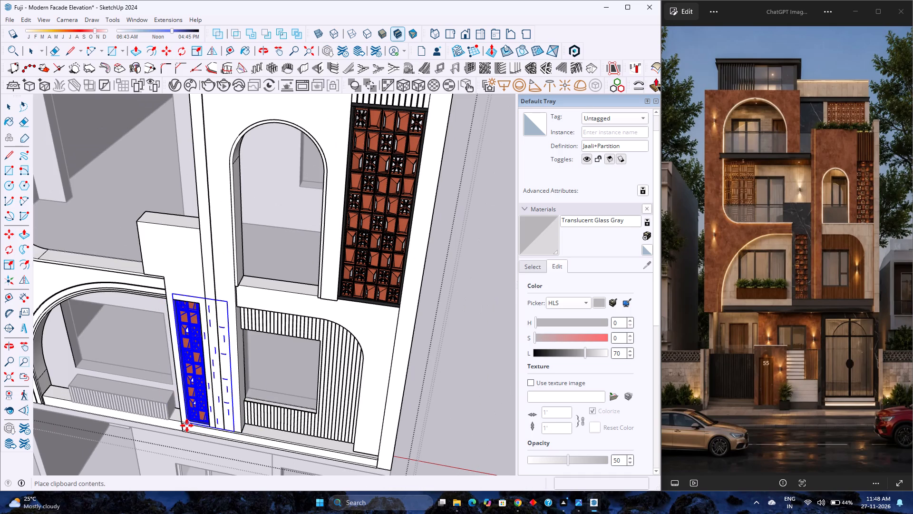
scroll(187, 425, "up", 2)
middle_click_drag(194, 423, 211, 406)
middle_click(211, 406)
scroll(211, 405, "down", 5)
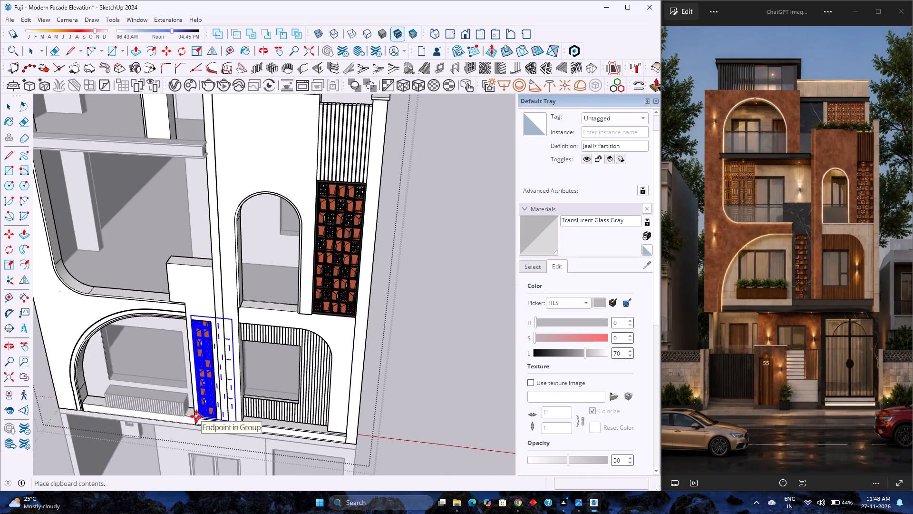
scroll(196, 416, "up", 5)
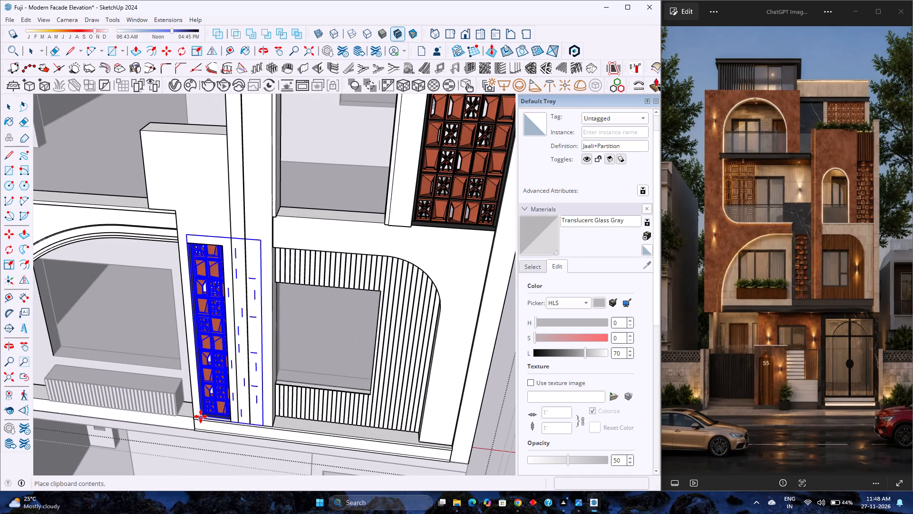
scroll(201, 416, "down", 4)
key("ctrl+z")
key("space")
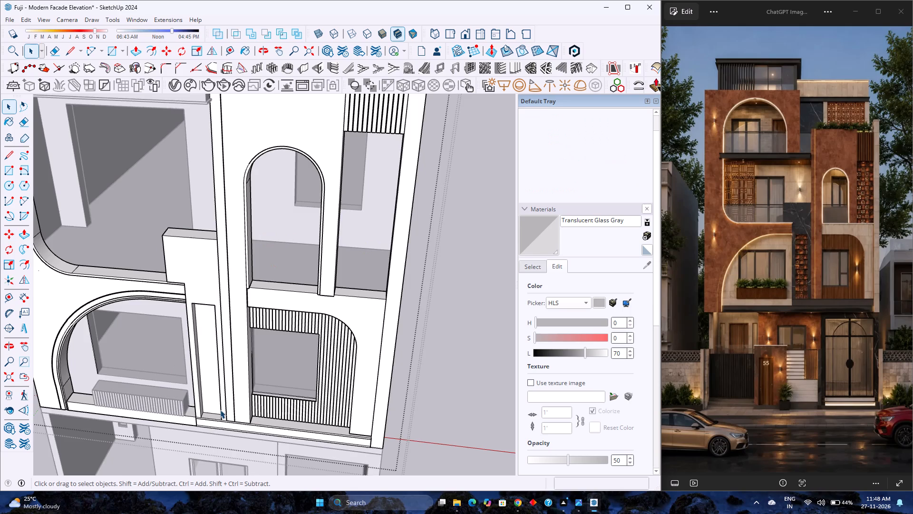
Paste the jaali panel at the facade's outer edge and move it about 1' 11" along the red axis, clear of the wall.
scroll(220, 410, "down", 4)
key("ctrl+v")
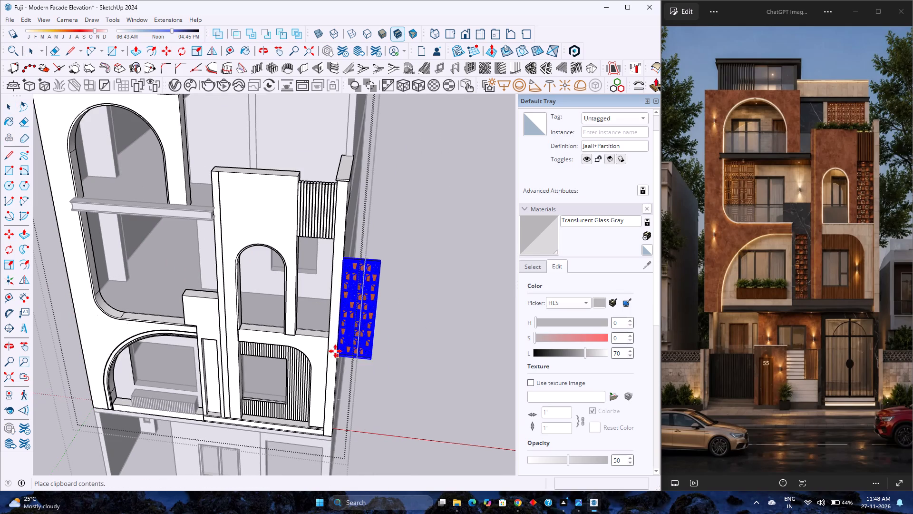
left_click(331, 338)
scroll(333, 345, "up", 4)
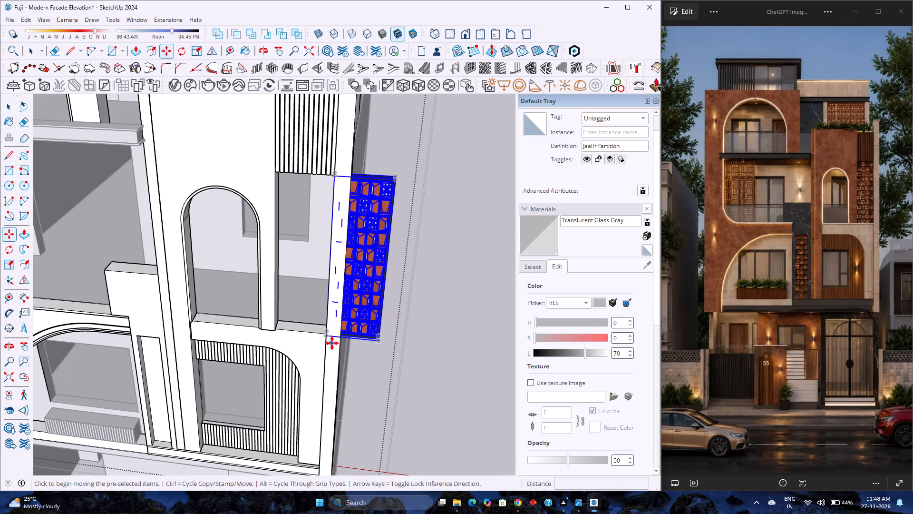
key("m")
left_click(327, 336)
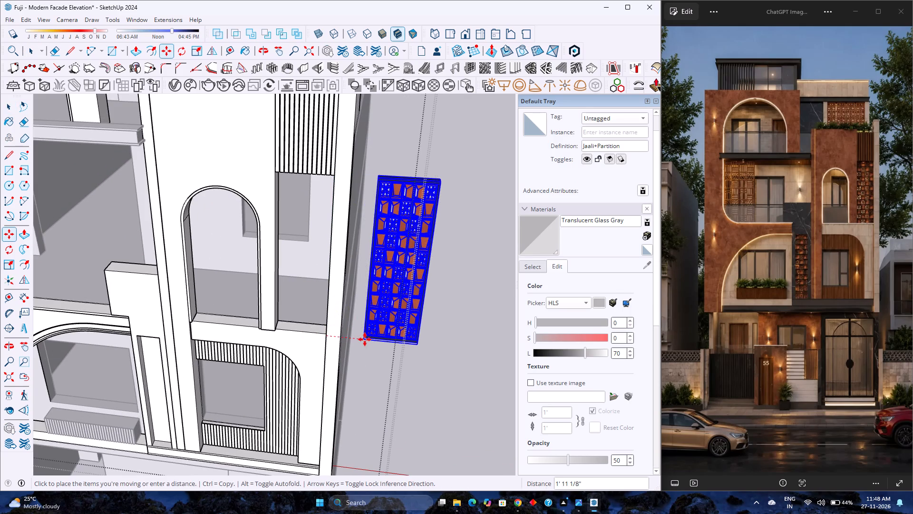
left_click(365, 339)
Open the pasted jaali panel's nested groups down to the level of the individual brick tiles.
scroll(430, 310, "up", 1)
key("space")
double_click(412, 319)
scroll(412, 319, "up", 3)
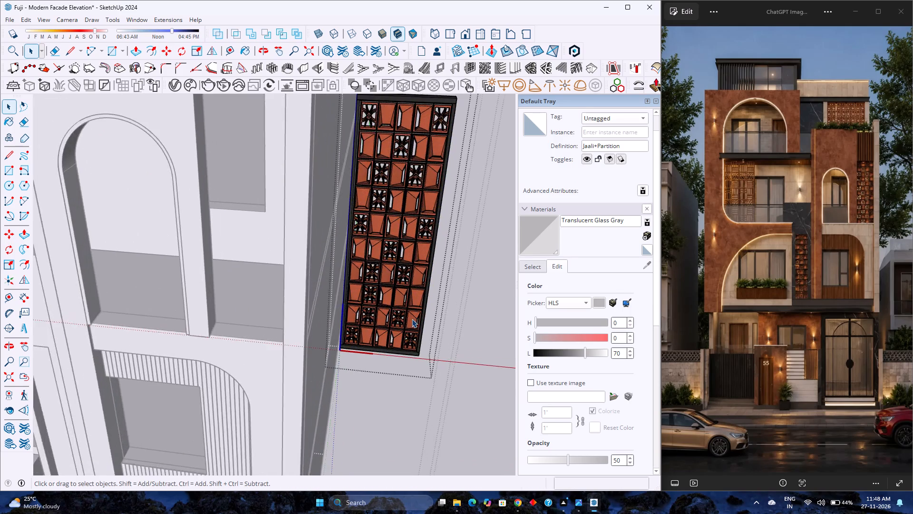
scroll(412, 319, "up", 7)
left_click(414, 347)
double_click(415, 359)
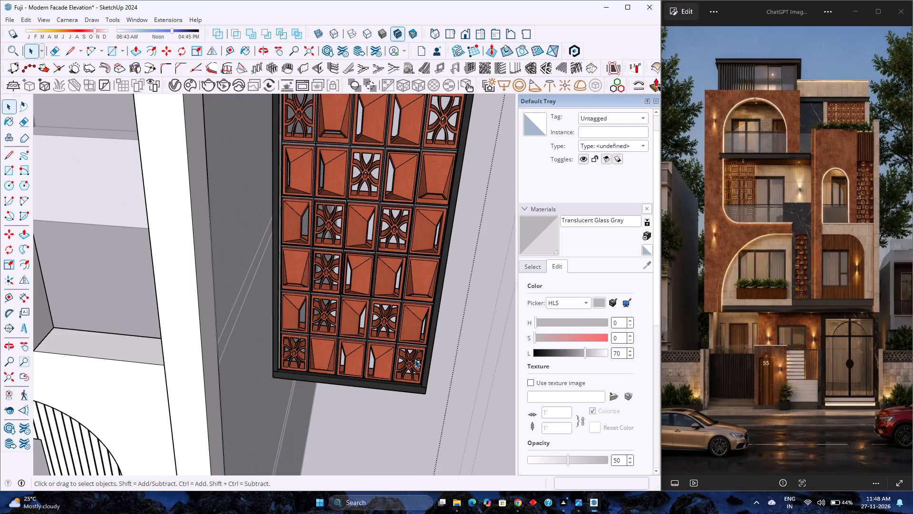
left_click(410, 349)
scroll(410, 348, "up", 4)
double_click(410, 348)
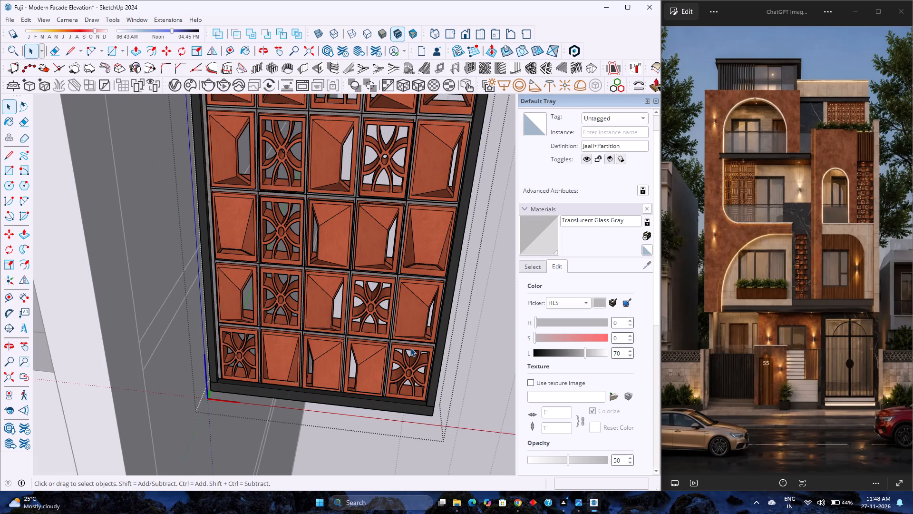
scroll(410, 348, "up", 4)
left_click(410, 348)
double_click(406, 348)
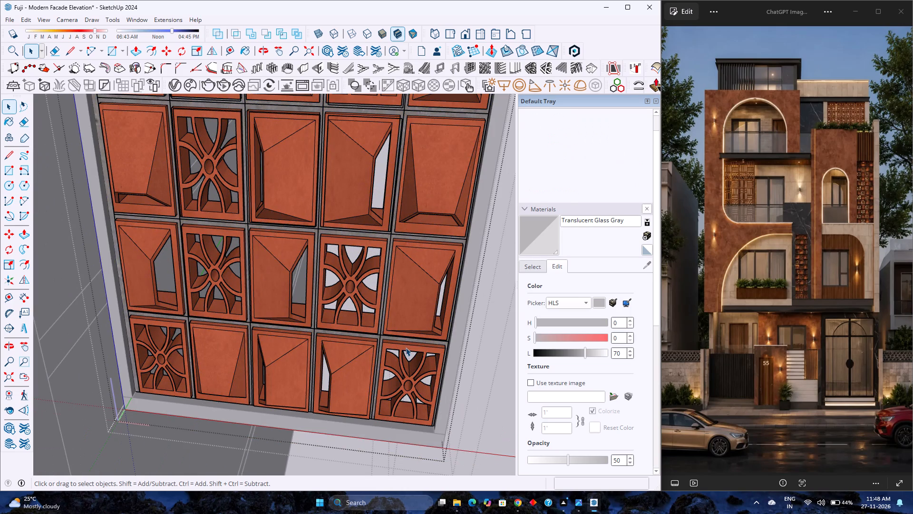
Delete the whole rightmost column of brick tiles, from the bottom row to the top, and exit the tile group.
left_click(405, 347)
triple_click(405, 346)
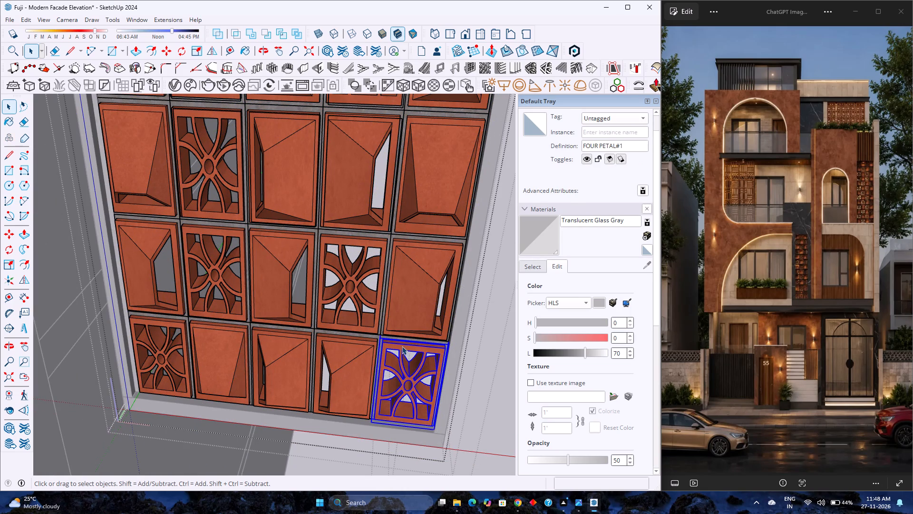
left_click(393, 308, "ctrl")
scroll(397, 306, "down", 3)
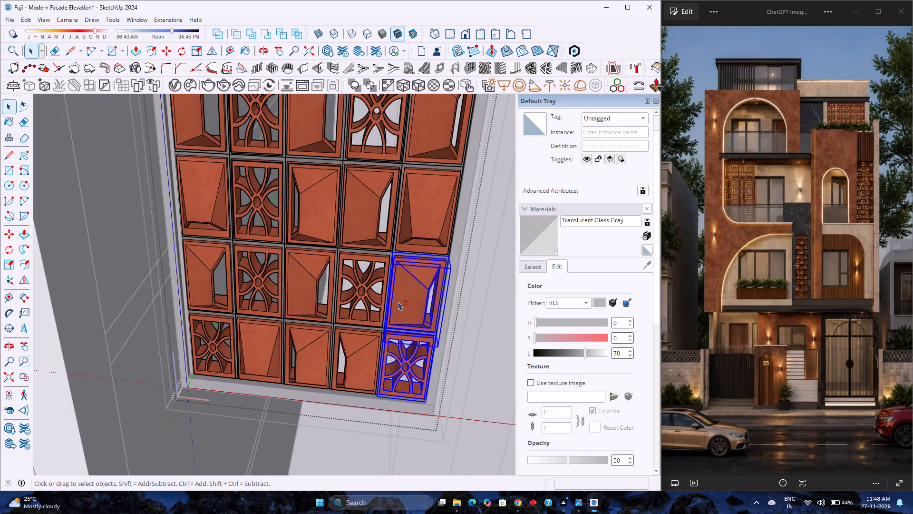
middle_click(398, 302, "shift")
middle_click(397, 308, "shift")
middle_click(396, 316, "shift")
middle_click_drag(396, 322, 383, 450, "shift")
middle_click(383, 450, "shift")
left_click(399, 345)
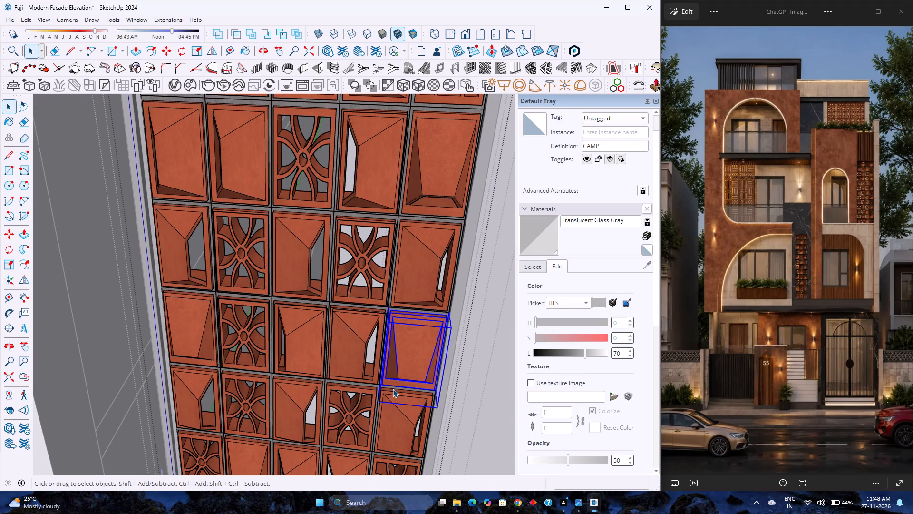
scroll(402, 410, "down", 3)
middle_click_drag(397, 403, 396, 354, "shift")
left_click(396, 366, "ctrl")
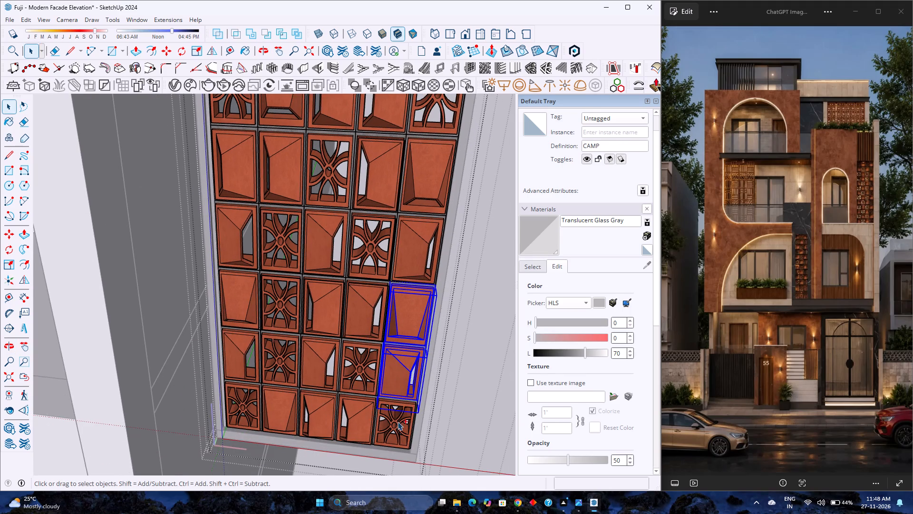
left_click(398, 422, "ctrl")
left_click(420, 267, "ctrl")
scroll(415, 270, "down", 3)
middle_click_drag(415, 270, 380, 392, "shift")
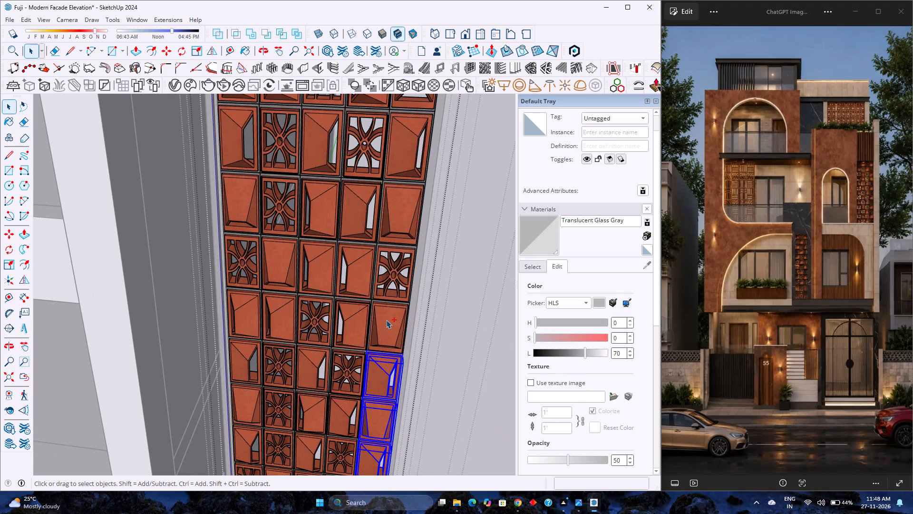
left_click(386, 320, "ctrl")
left_click(394, 281, "ctrl")
scroll(394, 281, "down", 1, "shift")
middle_click_drag(393, 283, 357, 413, "shift")
left_click(369, 350, "ctrl")
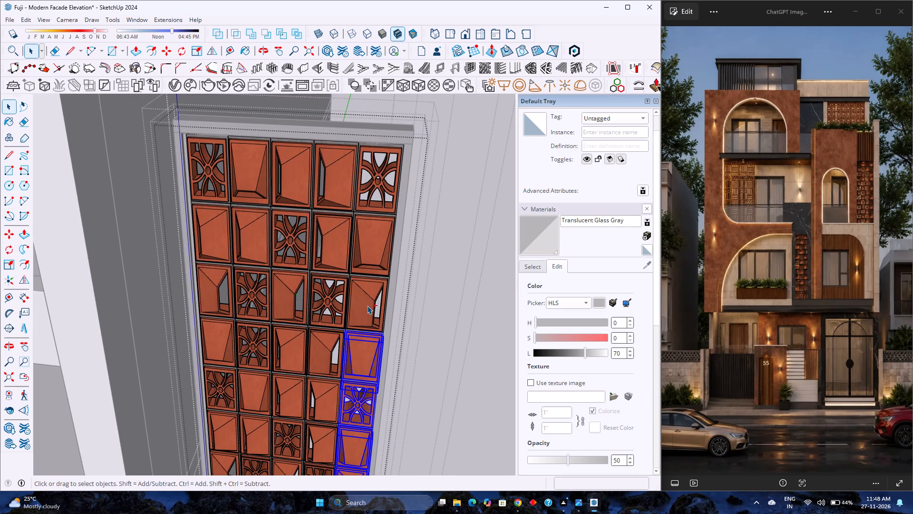
left_click(367, 304, "ctrl")
left_click(364, 233, "ctrl")
left_click(372, 201, "ctrl")
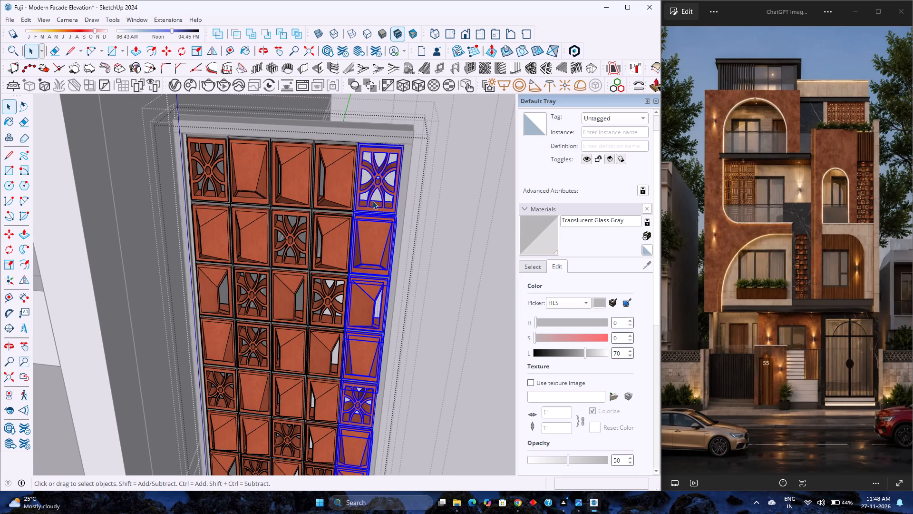
key("Delete")
scroll(370, 210, "down", 2)
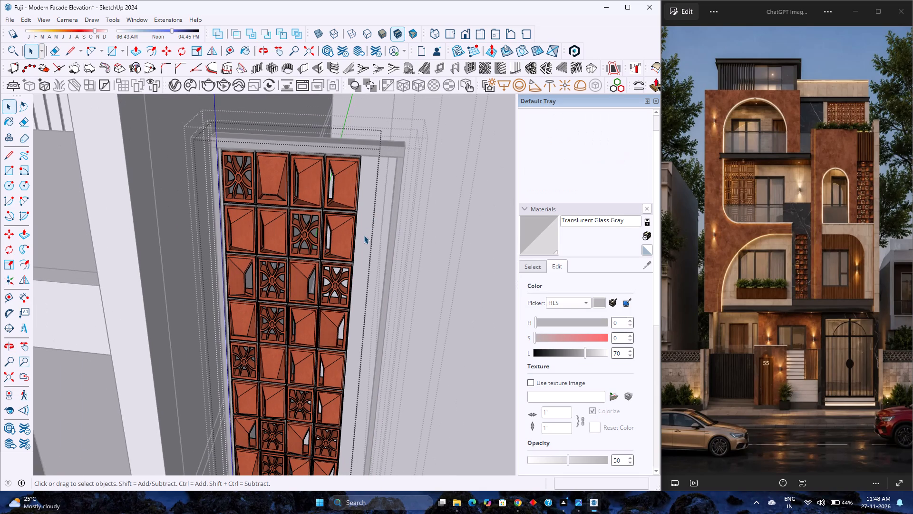
key("Escape")
key("Escape")
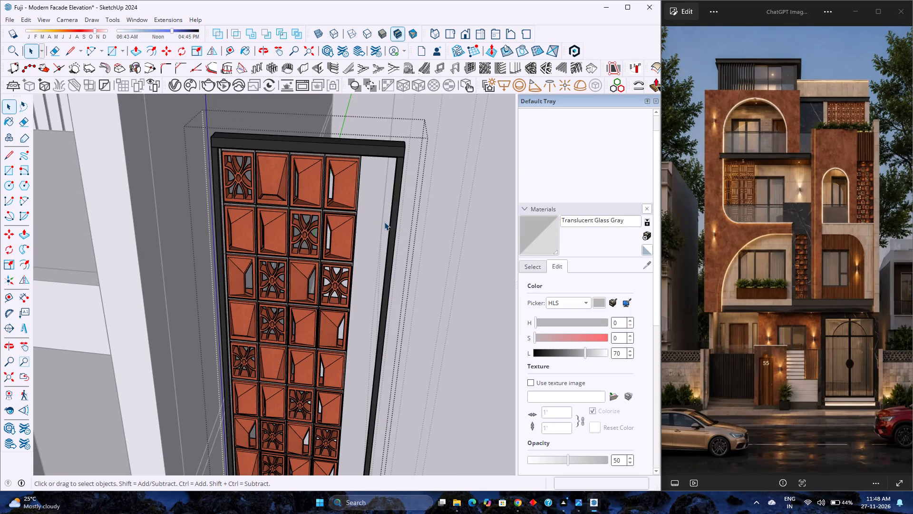
Examine the gap between the remaining brick tiles and the black frame up close at the panel's top right corner.
scroll(384, 222, "up", 1)
middle_click(384, 222)
middle_click_drag(385, 222, 415, 197)
scroll(413, 199, "up", 2)
middle_click_drag(384, 223, 439, 211)
scroll(373, 127, "up", 5)
middle_click_drag(358, 146, 374, 228, "shift")
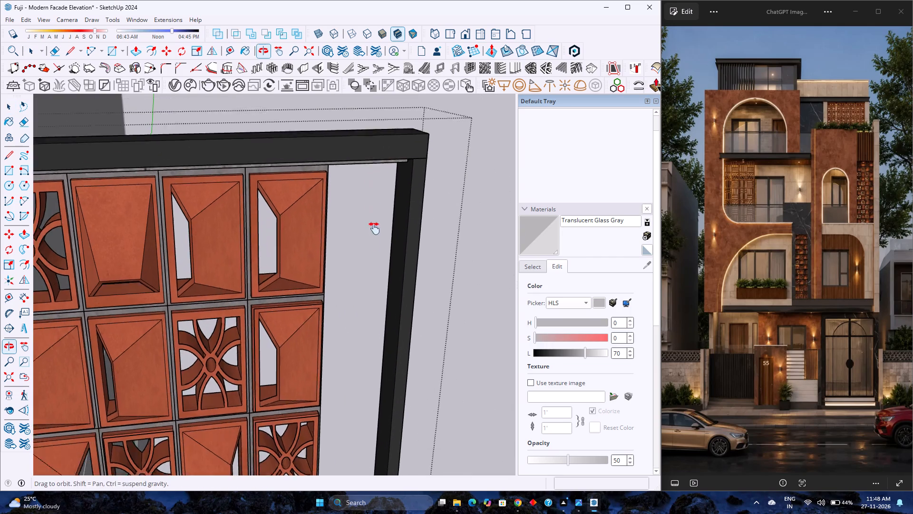
middle_click_drag(374, 228, 371, 253, "shift")
middle_click_drag(352, 282, 309, 165)
scroll(370, 252, "up", 2)
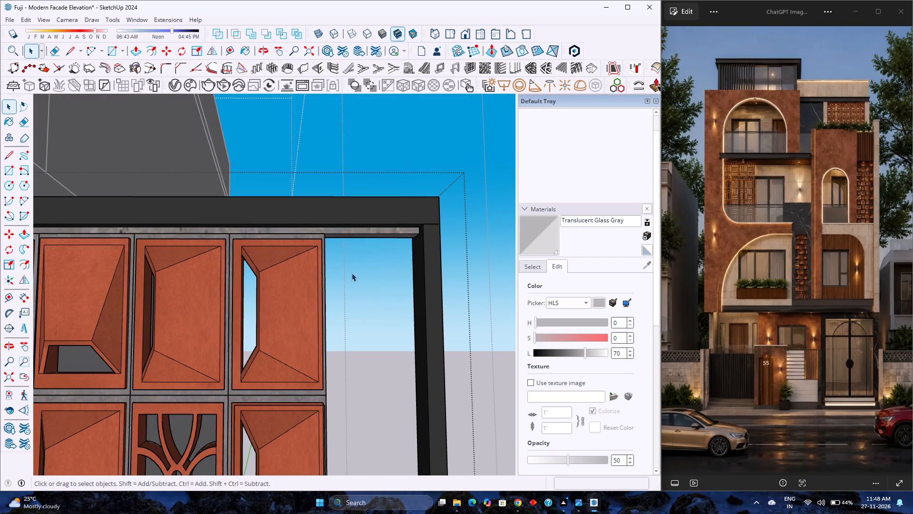
Open the thin grey strip beneath the jaali panel's top frame and push its free end back about 6 1/8" to the last tile column.
scroll(379, 247, "up", 2)
scroll(418, 244, "up", 5)
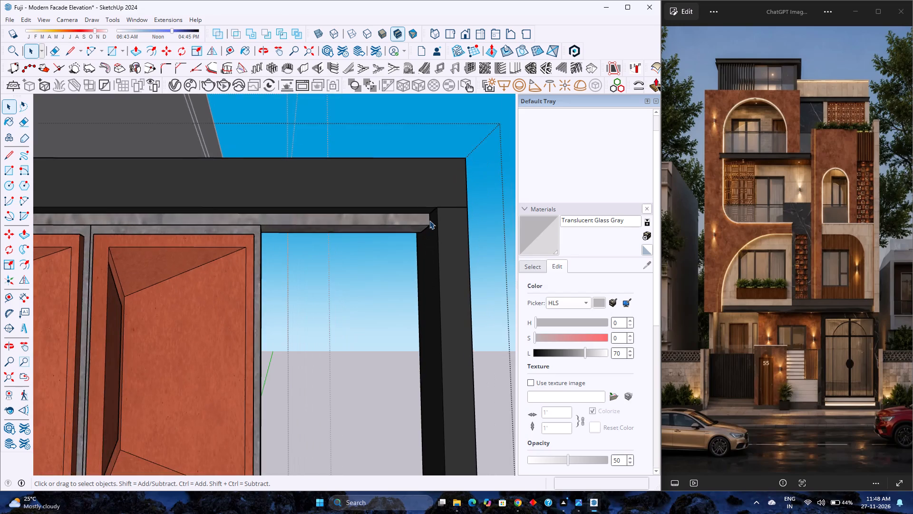
scroll(429, 220, "up", 2)
left_click(429, 220)
left_click(420, 222)
double_click(420, 222)
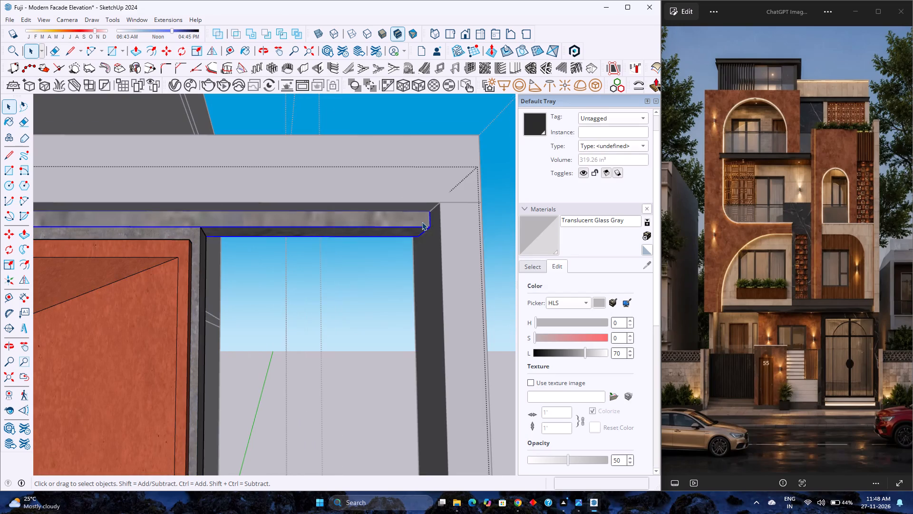
scroll(422, 222, "up", 16)
middle_click_drag(436, 225, 407, 228)
double_click(407, 228)
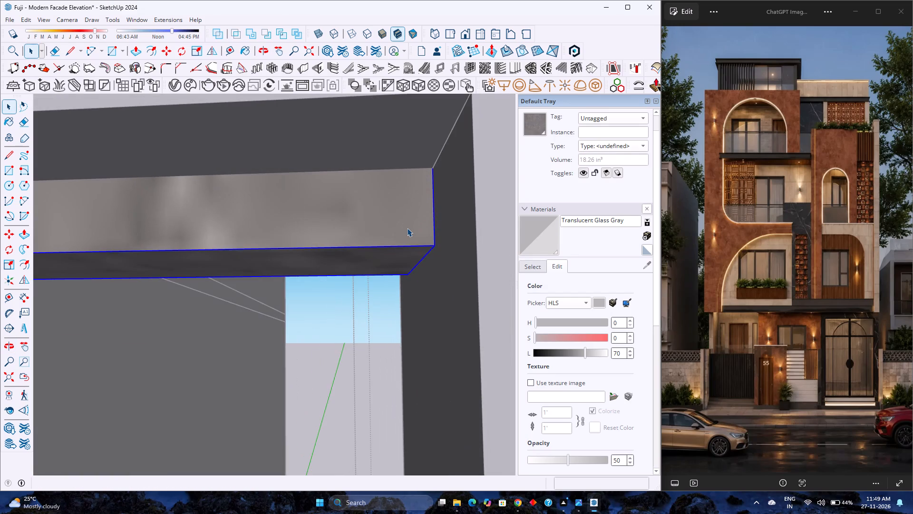
scroll(425, 224, "up", 7)
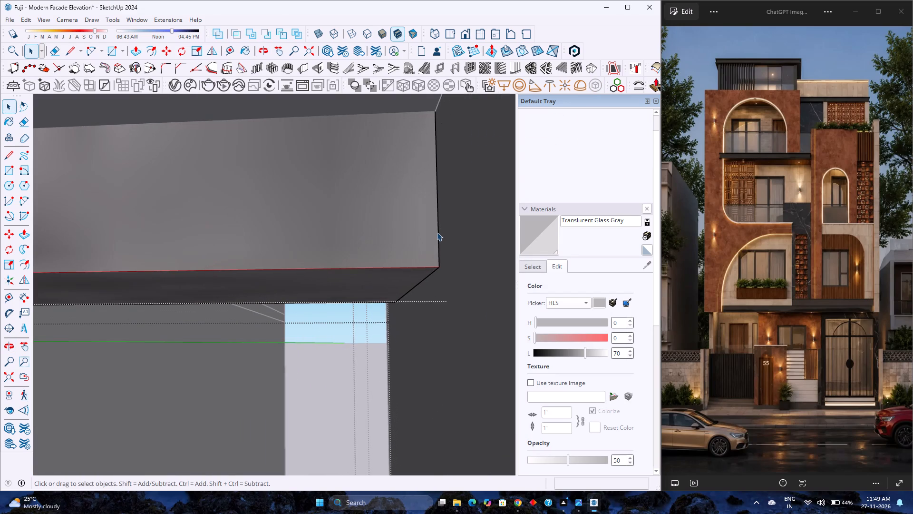
key("p")
scroll(440, 232, "up", 5)
middle_click_drag(450, 244, 408, 248)
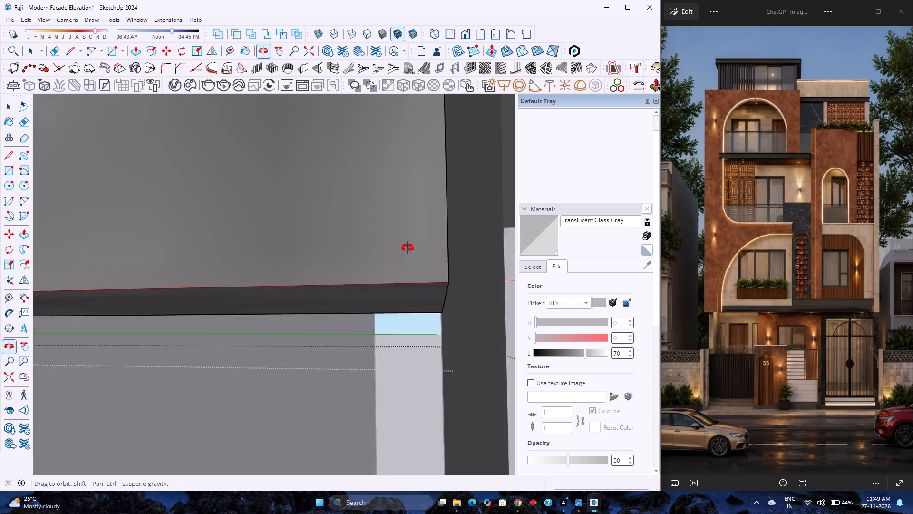
middle_click_drag(408, 248, 402, 249)
left_click(456, 237)
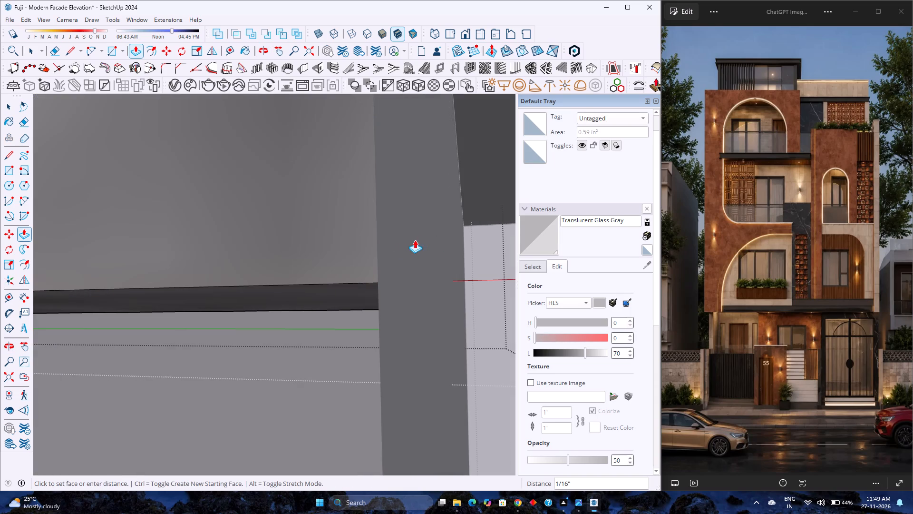
scroll(309, 253, "down", 12)
middle_click_drag(198, 285, 455, 195, "shift")
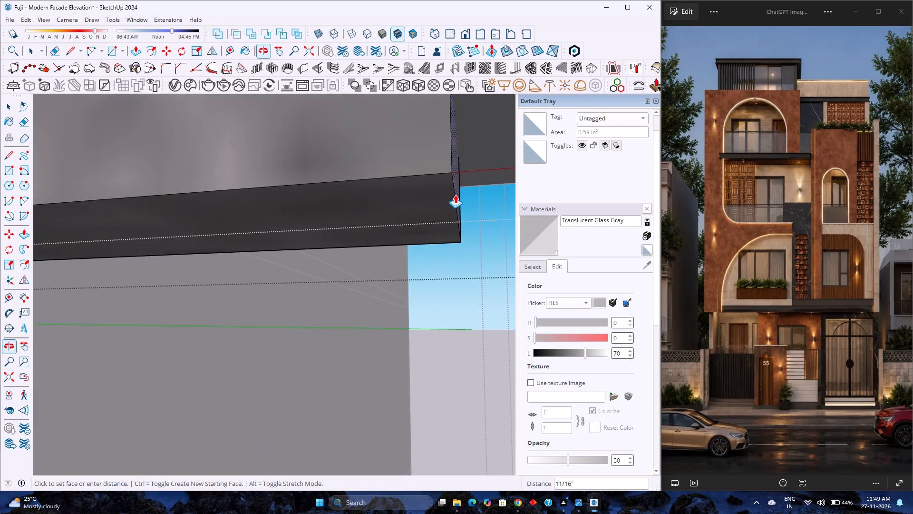
scroll(455, 195, "down", 14)
scroll(456, 193, "down", 8)
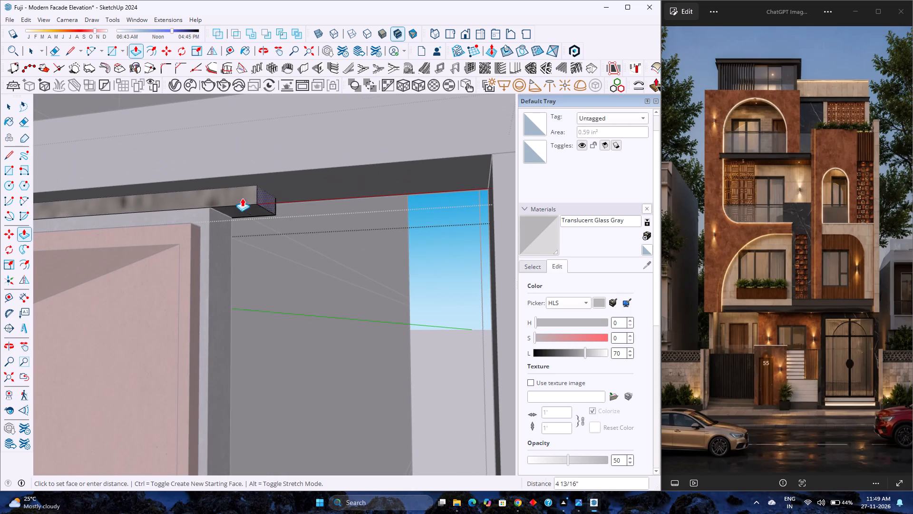
left_click(209, 215)
scroll(281, 212, "down", 6)
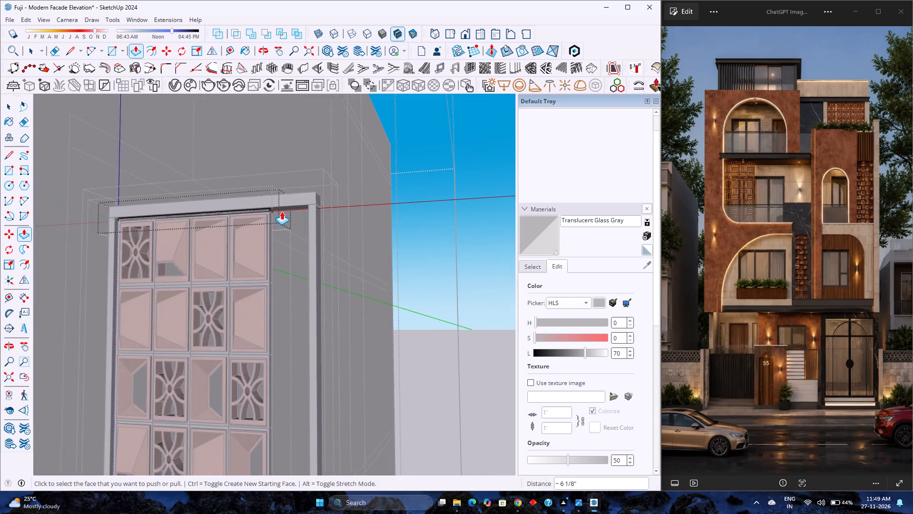
scroll(282, 211, "down", 7)
scroll(299, 288, "up", 1, "shift")
middle_click_drag(300, 310, 389, 75, "shift")
scroll(371, 316, "up", 4)
middle_click(406, 289)
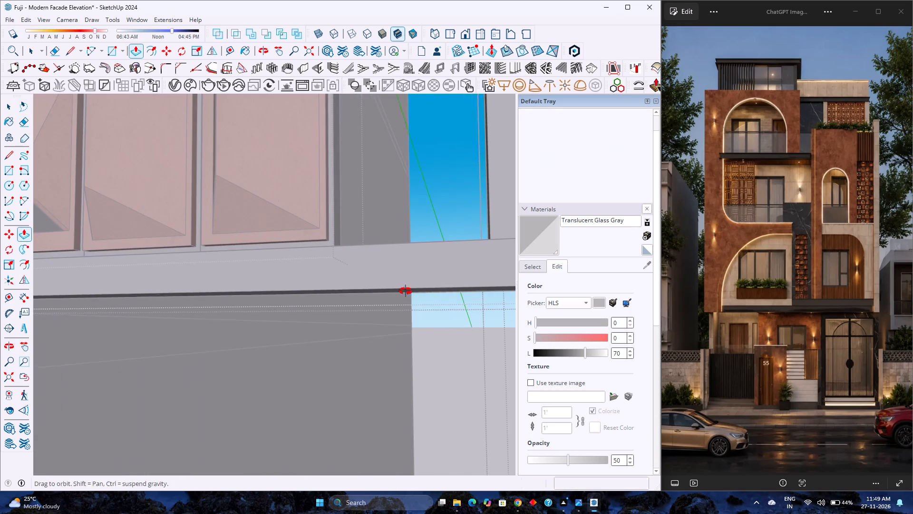
scroll(376, 280, "down", 1)
middle_click_drag(377, 292, 350, 403)
middle_click(350, 403)
scroll(325, 292, "down", 5)
key("space")
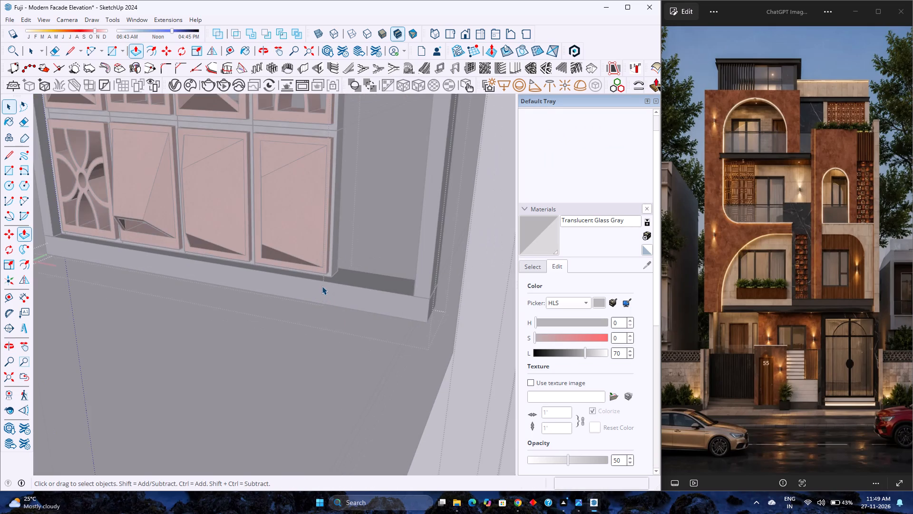
scroll(322, 286, "down", 4)
key("Escape")
Move the right vertical black frame member about 6 1/8" along the red axis, against the edge of the remaining brick tiles.
scroll(322, 286, "down", 9)
middle_click_drag(339, 252, 291, 287, "shift")
middle_click_drag(291, 287, 407, 298)
middle_click_drag(283, 261, 65, 253, "shift")
middle_click(62, 253, "shift")
scroll(126, 245, "down", 3)
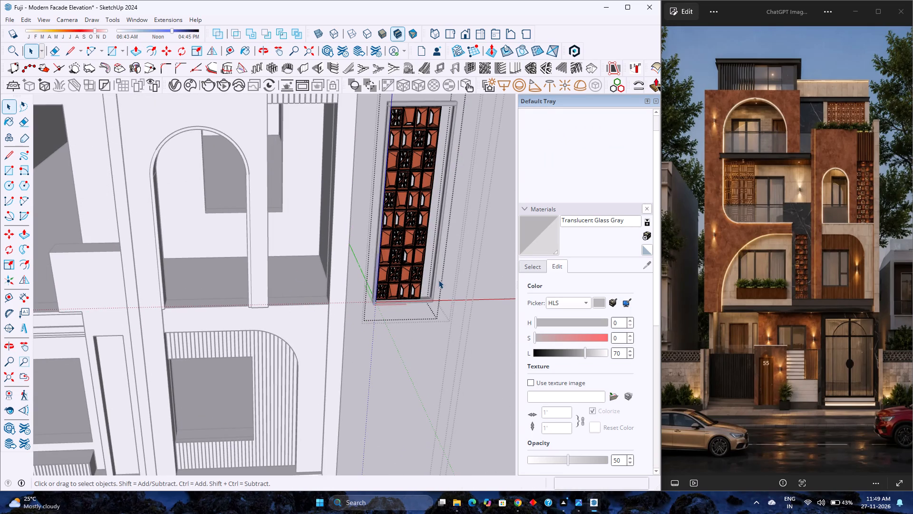
key("Escape")
scroll(440, 277, "up", 6)
left_click(435, 271)
scroll(435, 271, "up", 7)
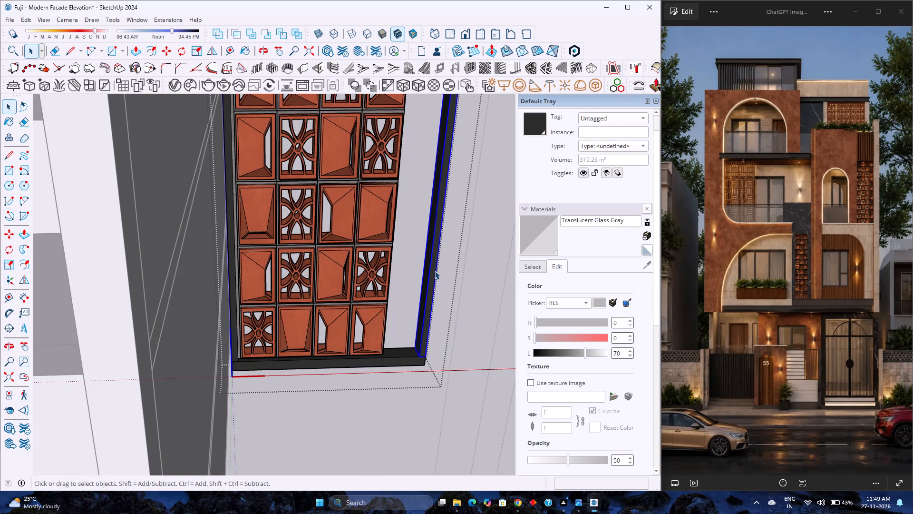
double_click(435, 271)
scroll(435, 271, "up", 4)
key("Escape")
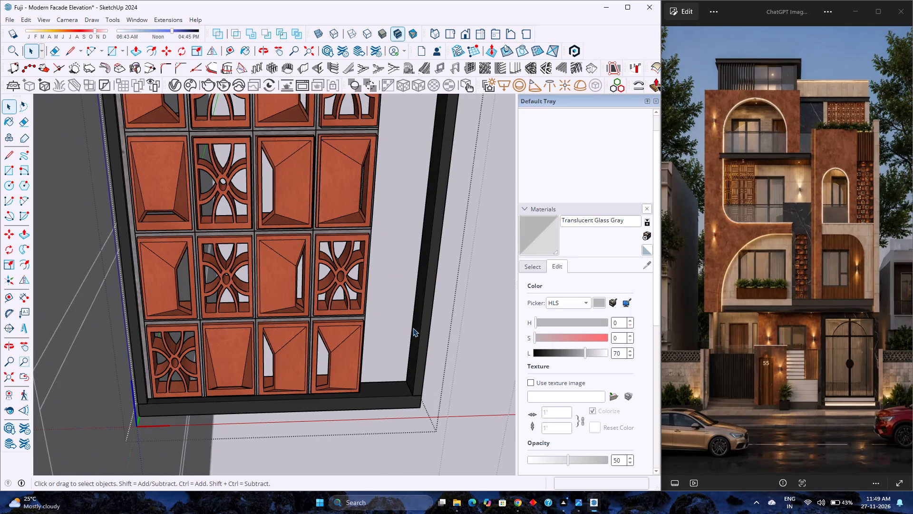
left_click(424, 327)
left_click(425, 325)
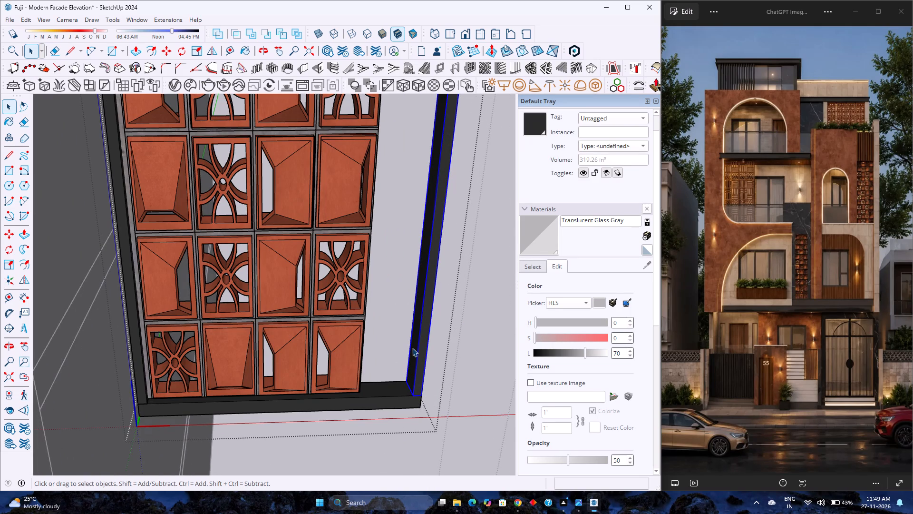
key("m")
scroll(416, 396, "up", 7)
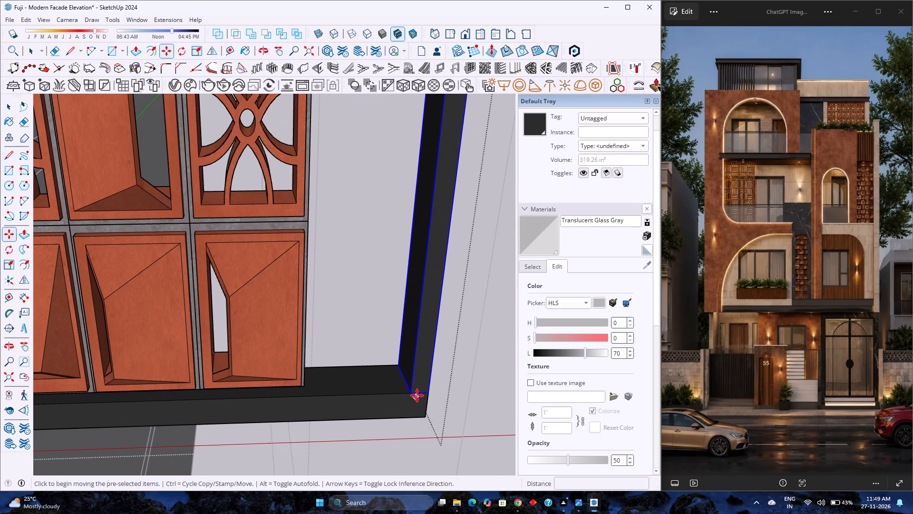
left_click(416, 394)
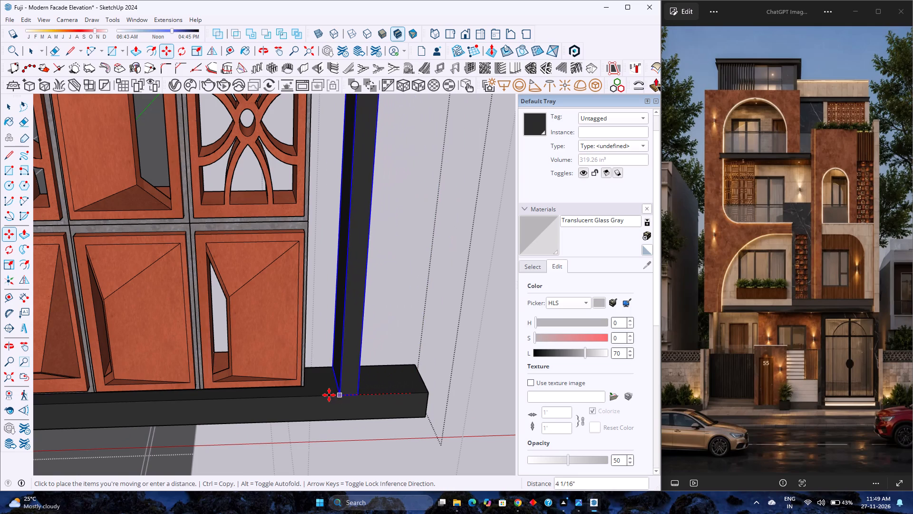
key("Right")
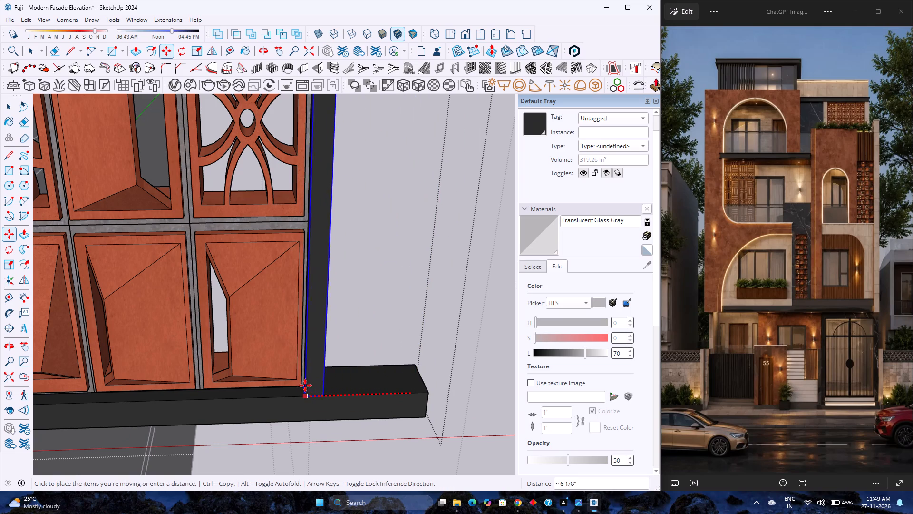
scroll(305, 385, "up", 14)
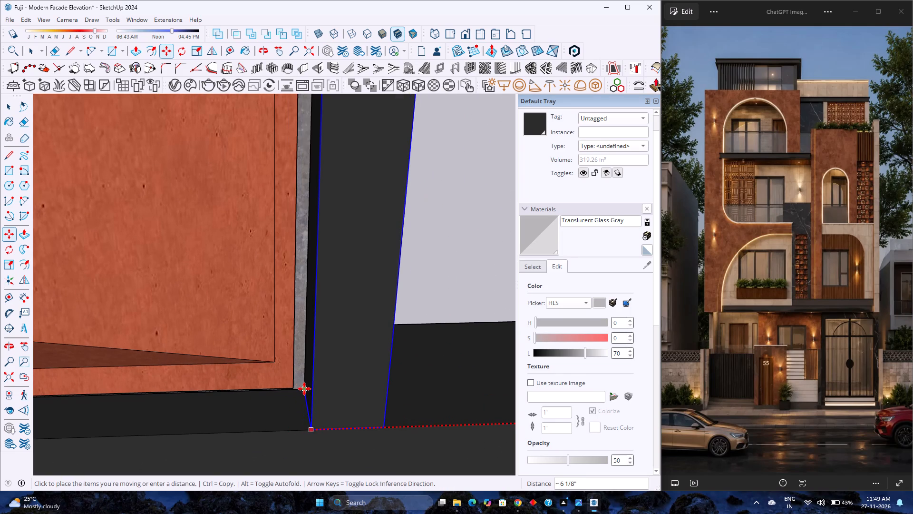
left_click(304, 389)
scroll(300, 378, "down", 19)
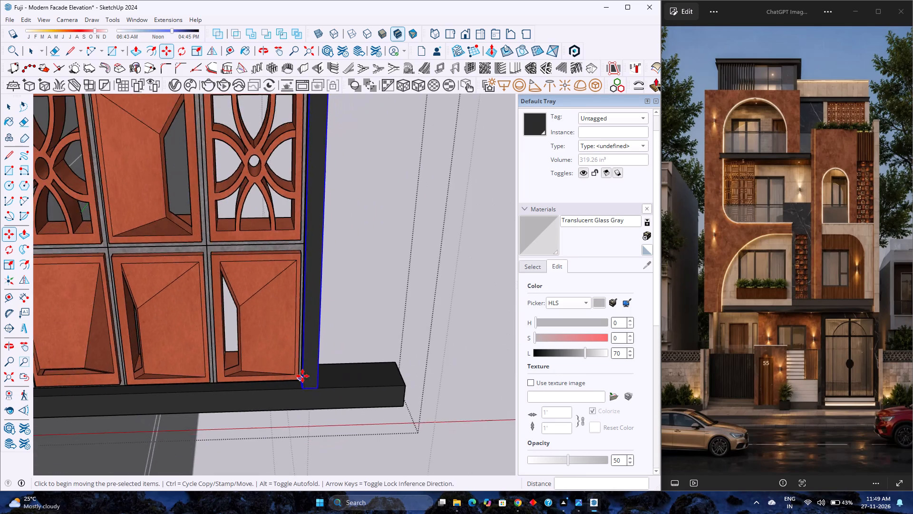
scroll(302, 376, "down", 19)
Push the protruding end of the bottom black frame bar back about 6 1/8", flush with the relocated vertical member.
middle_click_drag(336, 365, 194, 375)
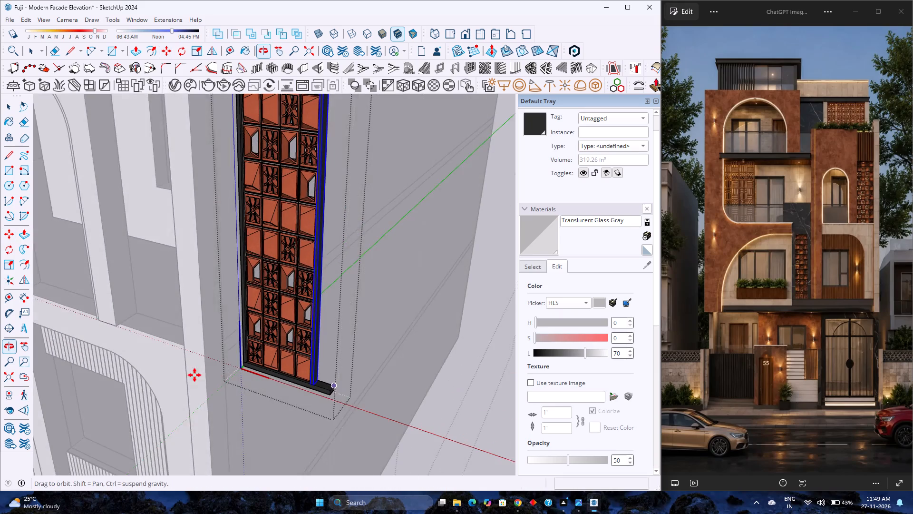
key("space")
scroll(331, 399, "up", 7)
double_click(321, 342)
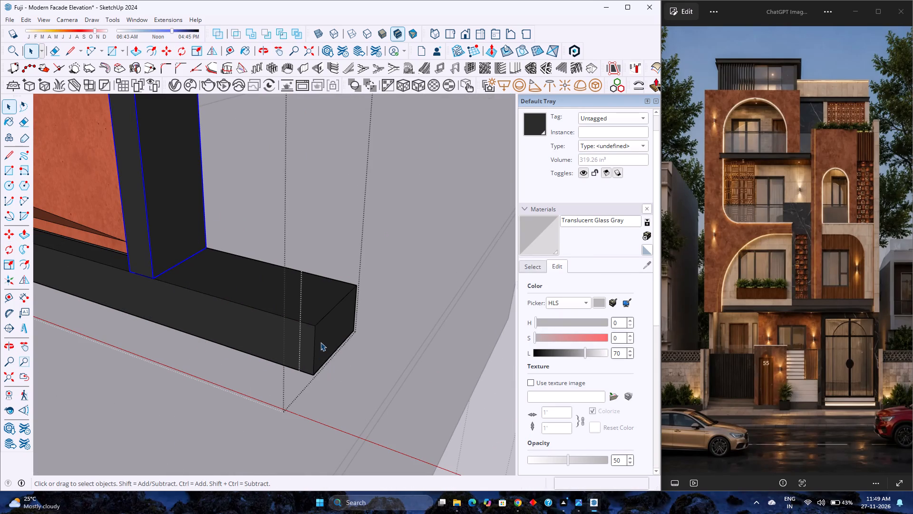
key("p")
left_click(334, 333)
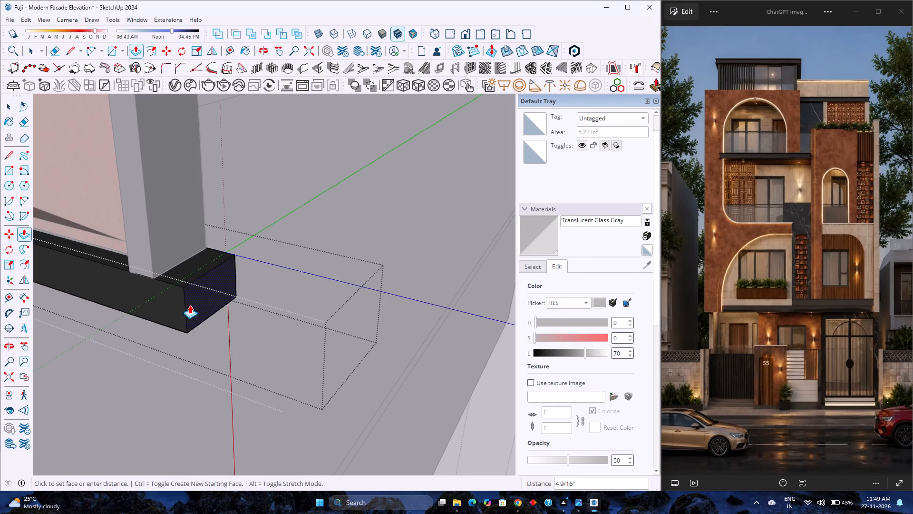
left_click(164, 272)
scroll(225, 314, "down", 13)
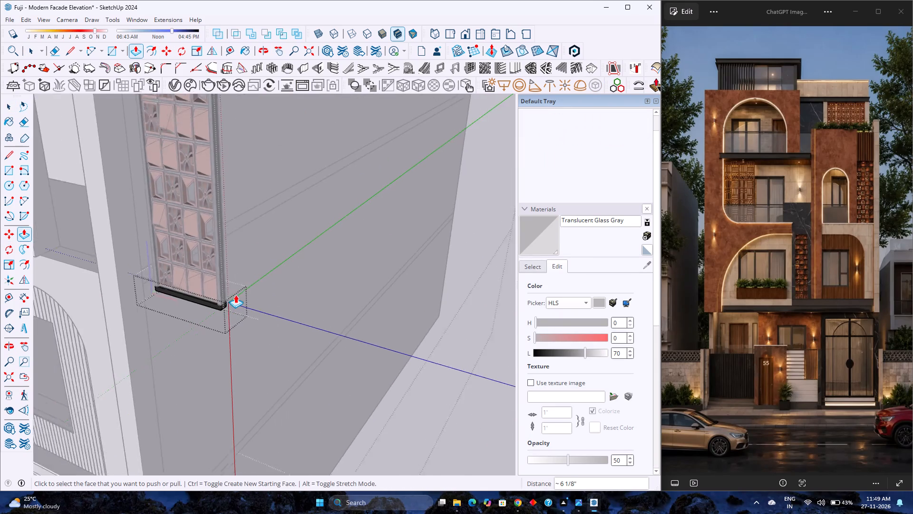
scroll(235, 295, "down", 1)
middle_click_drag(256, 253, 317, 421, "shift")
middle_click(317, 421, "shift")
key("space")
key("Escape")
Push the protruding end of the top black frame bar back flush with the relocated vertical member.
scroll(337, 369, "up", 3)
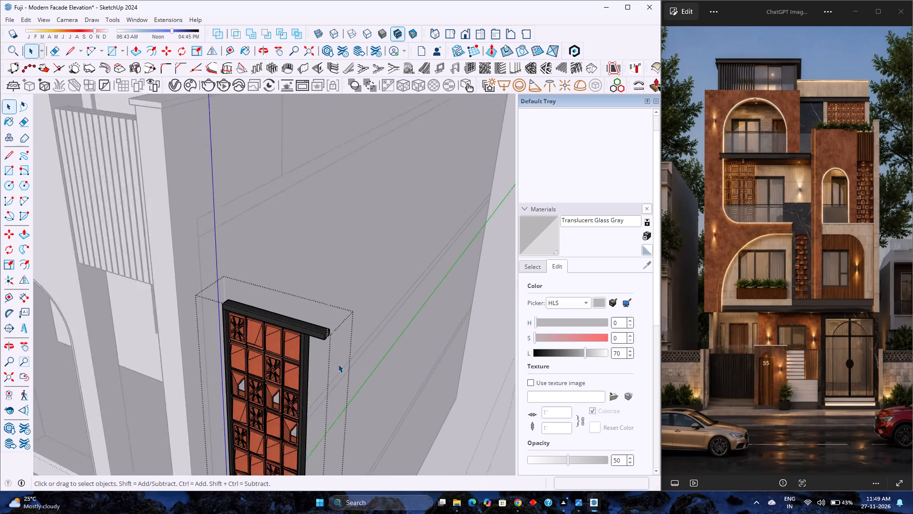
left_click(324, 326)
scroll(324, 326, "up", 11)
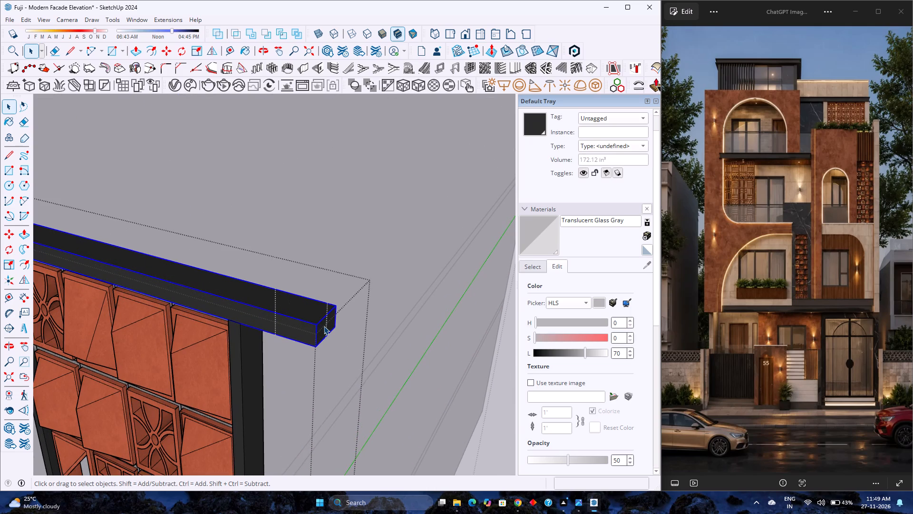
double_click(324, 326)
scroll(324, 326, "up", 4)
key("p")
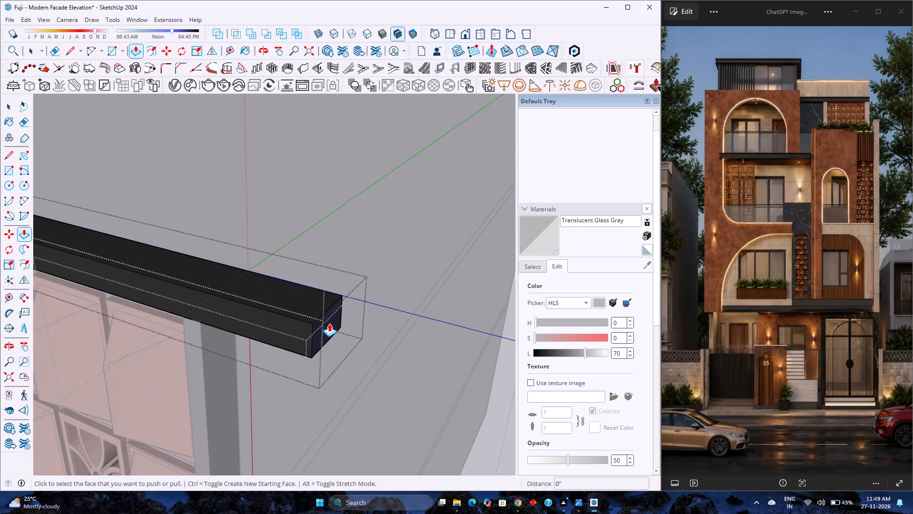
left_click(329, 323)
left_click(205, 372)
scroll(233, 363, "down", 4)
key("space")
scroll(275, 362, "down", 3)
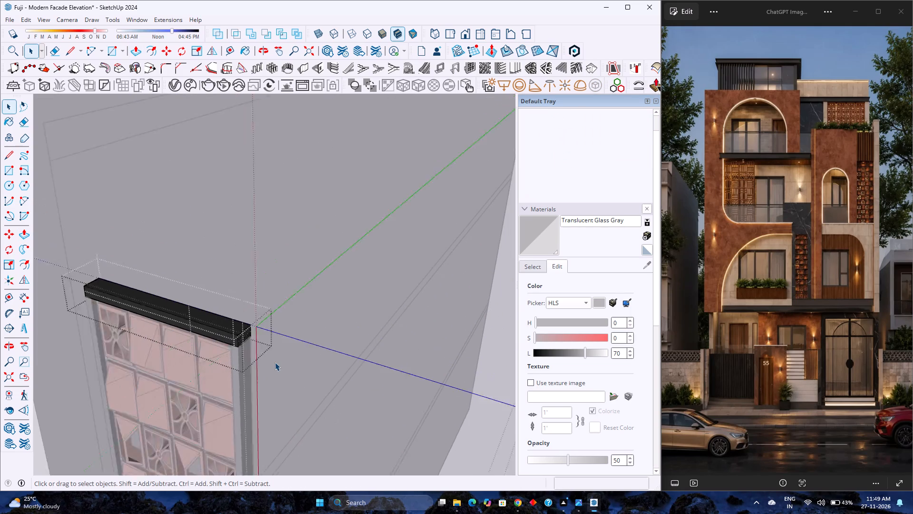
scroll(275, 362, "down", 1)
key("Escape")
Move the narrowed jaali panel by its bottom left corner about 4' 6" into the tall facade opening beside the arch, at the opening's lower left corner.
scroll(276, 362, "down", 5)
middle_click_drag(258, 374, 371, 326)
scroll(372, 325, "down", 8)
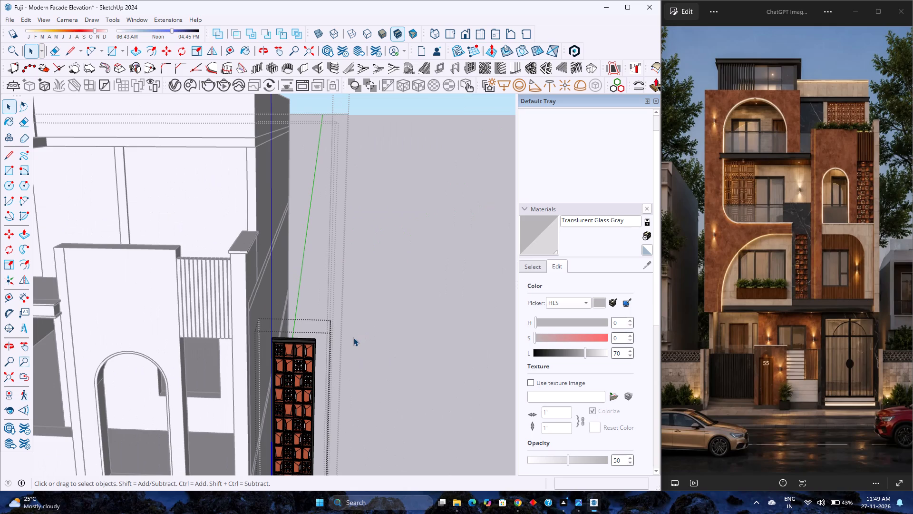
key("Escape")
left_click(305, 356)
scroll(306, 356, "down", 2)
middle_click_drag(300, 368, 346, 305, "shift")
scroll(327, 435, "up", 6)
key("m")
scroll(313, 382, "up", 1)
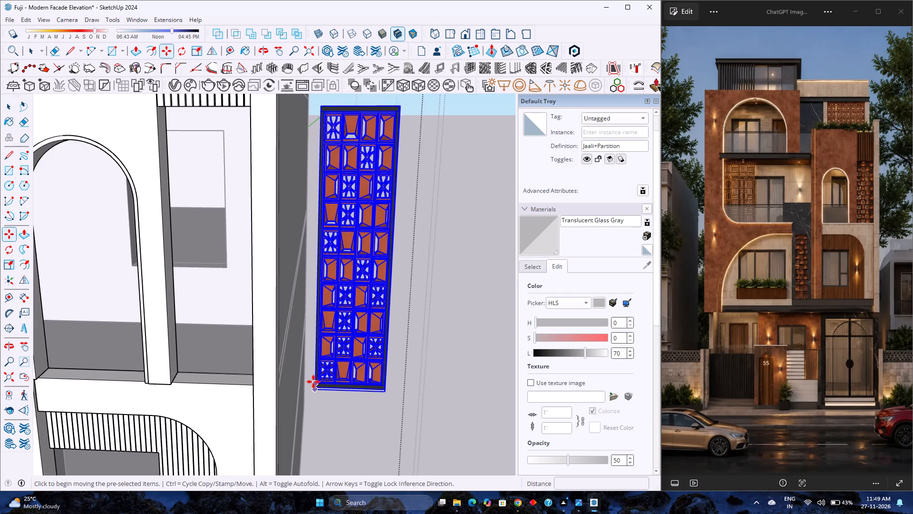
scroll(313, 382, "up", 3)
left_click(317, 392)
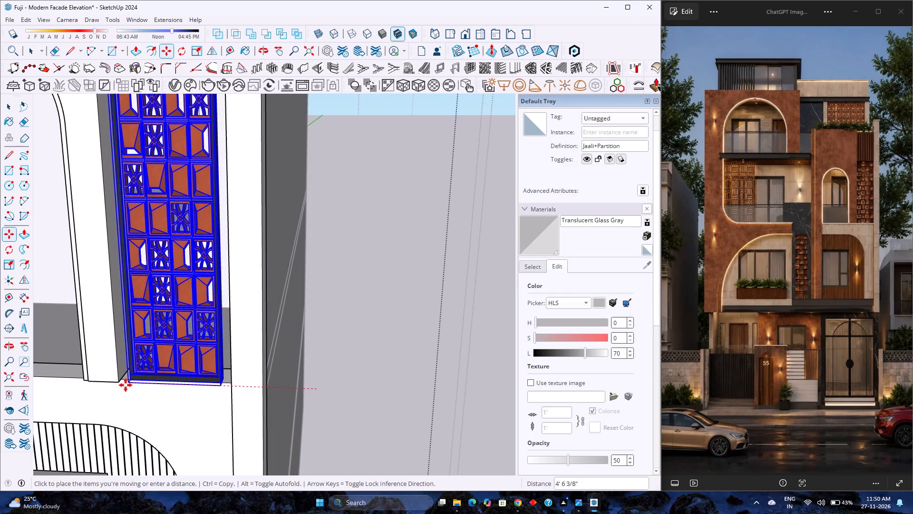
left_click(120, 384)
scroll(141, 373, "up", 12)
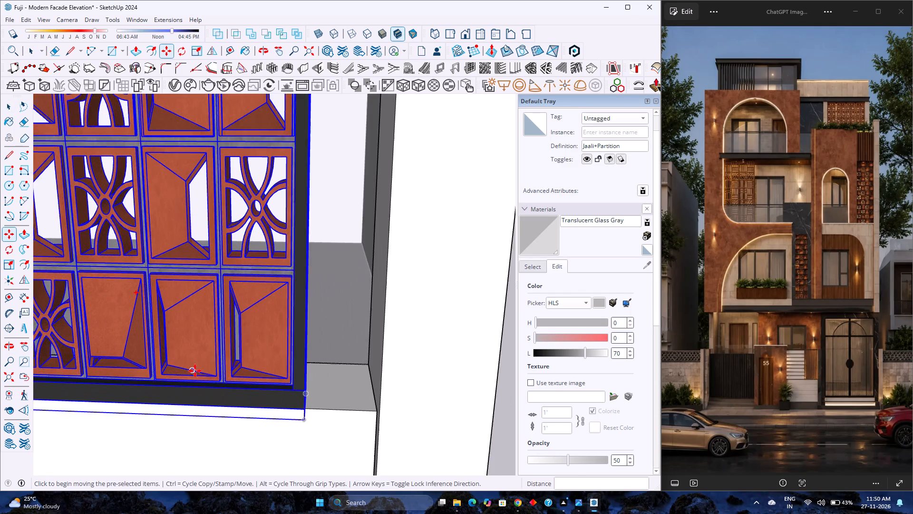
Scale the jaali panel along the red axis by about 1.23 to fill the width of the tall opening beside the arch.
scroll(204, 373, "up", 2)
middle_click_drag(205, 373, 232, 430, "shift")
scroll(232, 430, "up", 1)
scroll(243, 413, "down", 13)
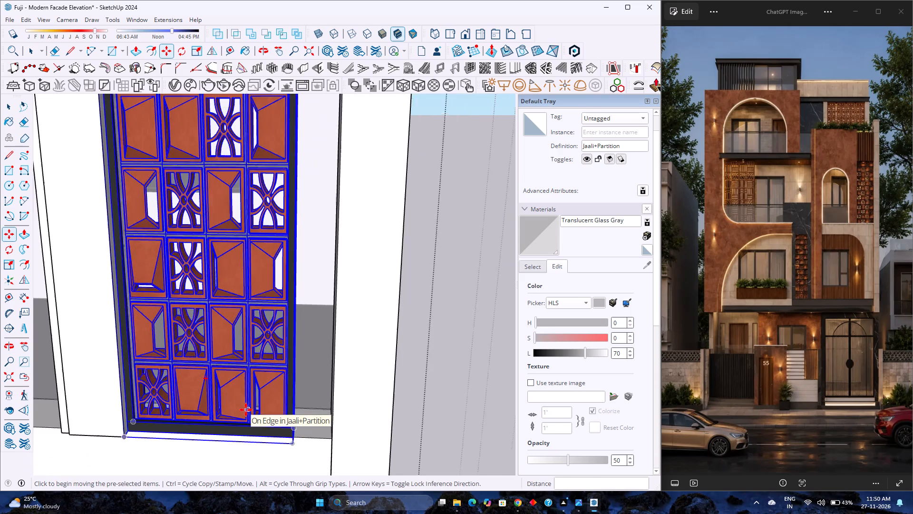
key("s")
scroll(253, 396, "down", 5)
scroll(263, 213, "up", 6)
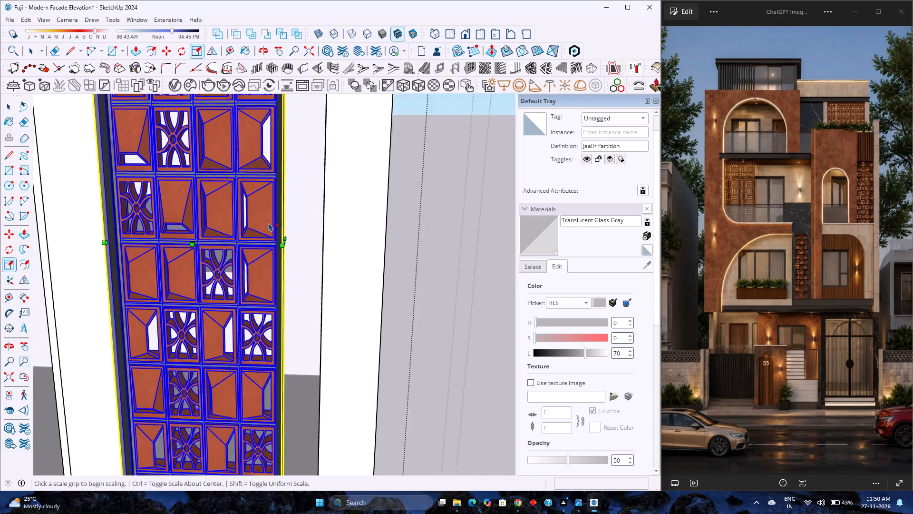
left_click(284, 243)
scroll(311, 243, "down", 2)
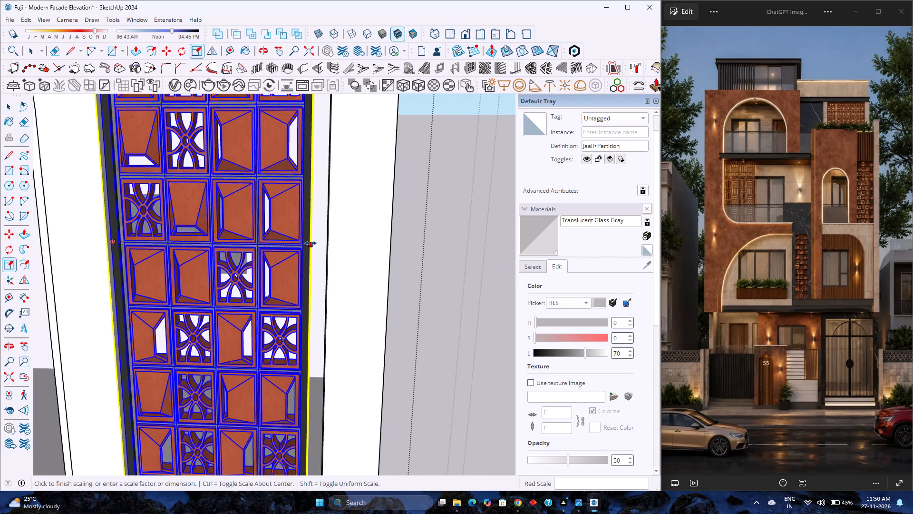
scroll(311, 243, "down", 2)
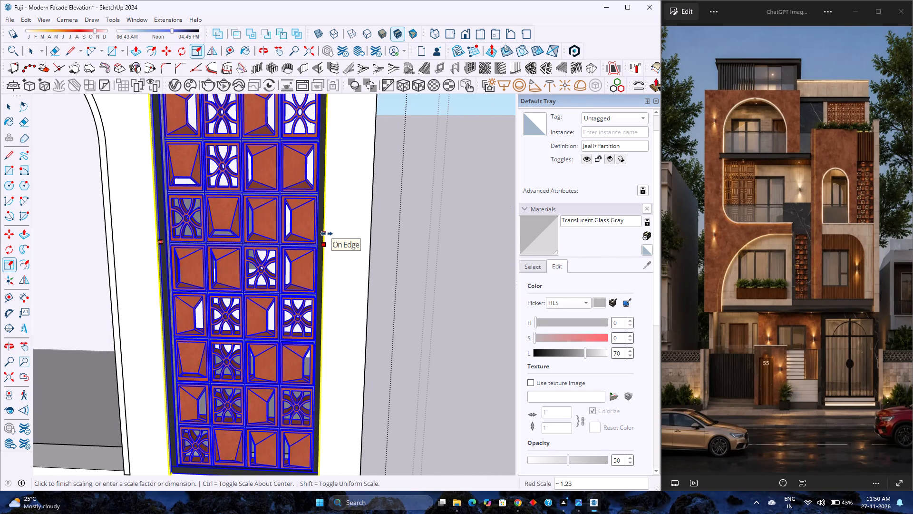
scroll(327, 234, "down", 2)
middle_click_drag(327, 234, 409, 250)
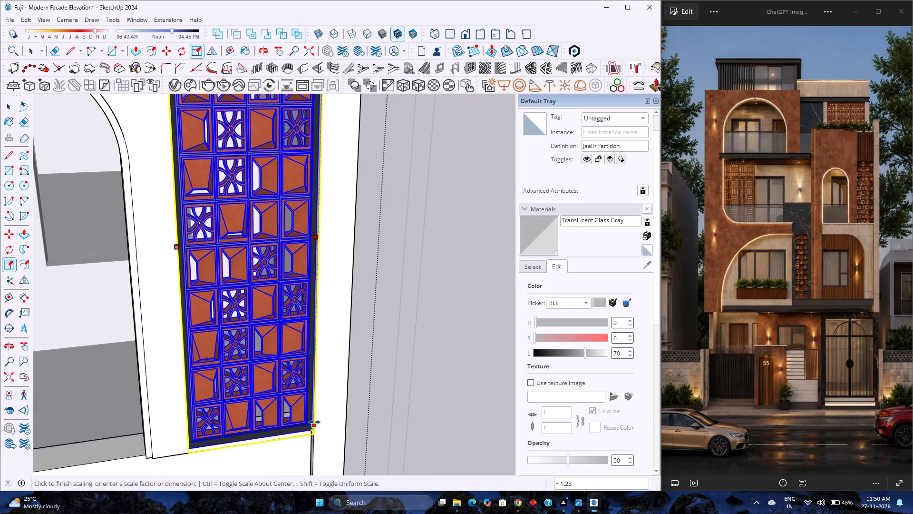
left_click(314, 422)
scroll(297, 386, "down", 8)
scroll(283, 211, "up", 2)
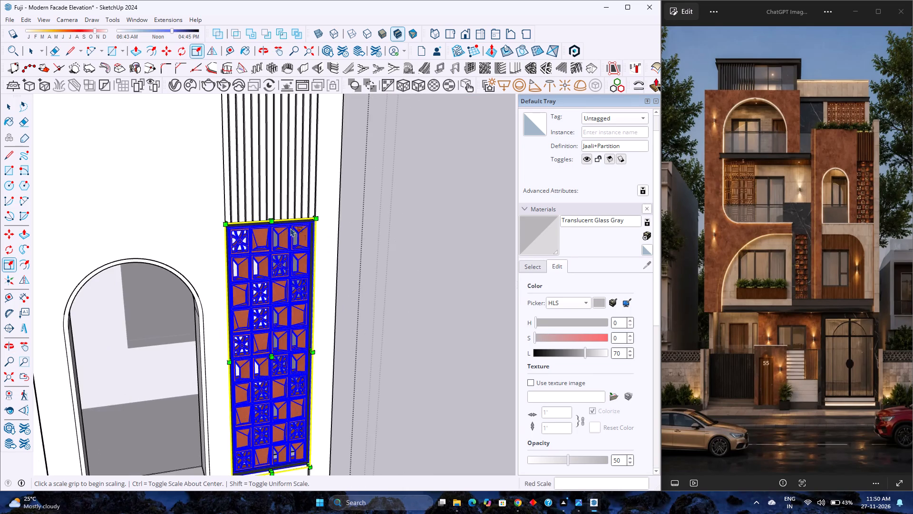
scroll(291, 228, "up", 2)
middle_click_drag(297, 240, 132, 248)
scroll(266, 214, "up", 4)
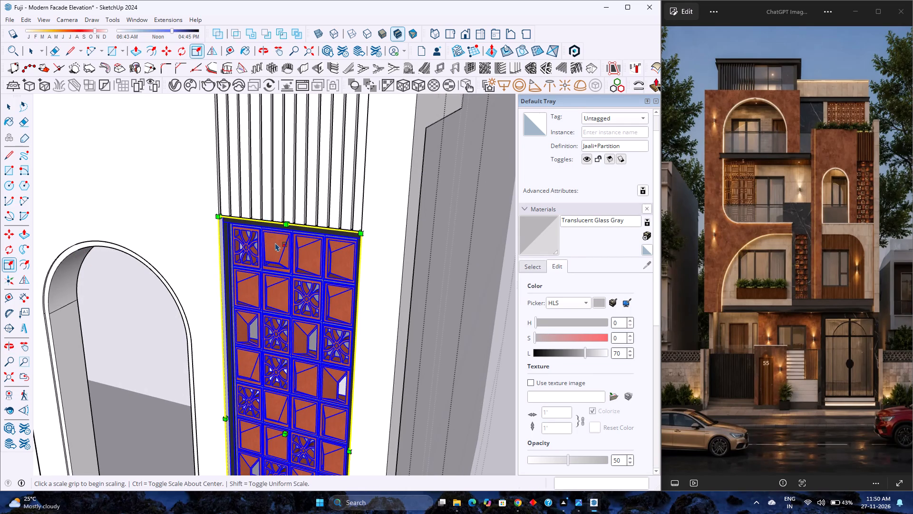
key("space")
key("Escape")
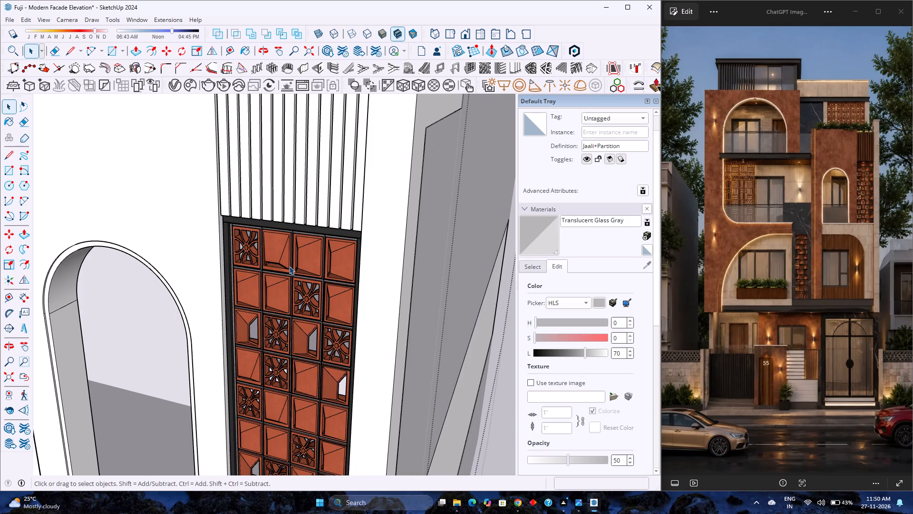
Examine the fitted jaali screen within the whole facade from the front and side.
middle_click_drag(292, 276, 242, 185)
scroll(231, 273, "down", 4)
middle_click(230, 277)
middle_click_drag(232, 277, 421, 277)
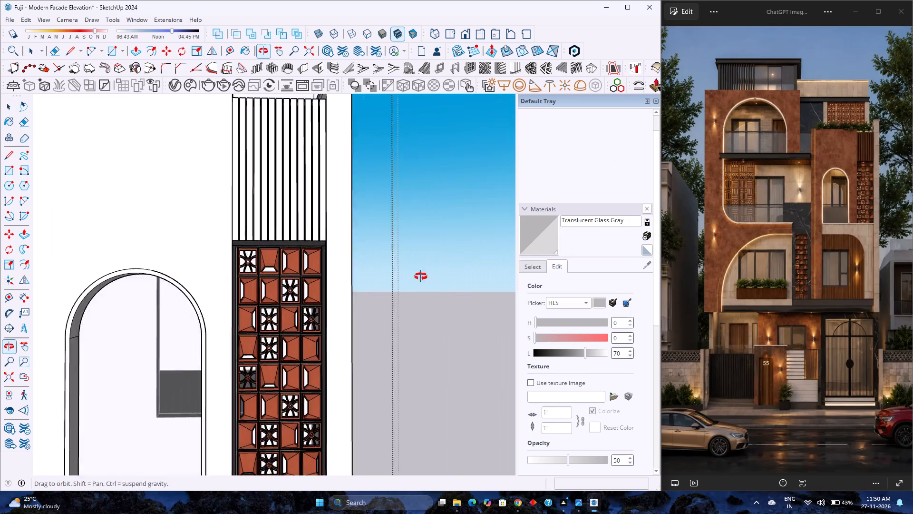
middle_click_drag(421, 277, 453, 275)
scroll(396, 260, "down", 9)
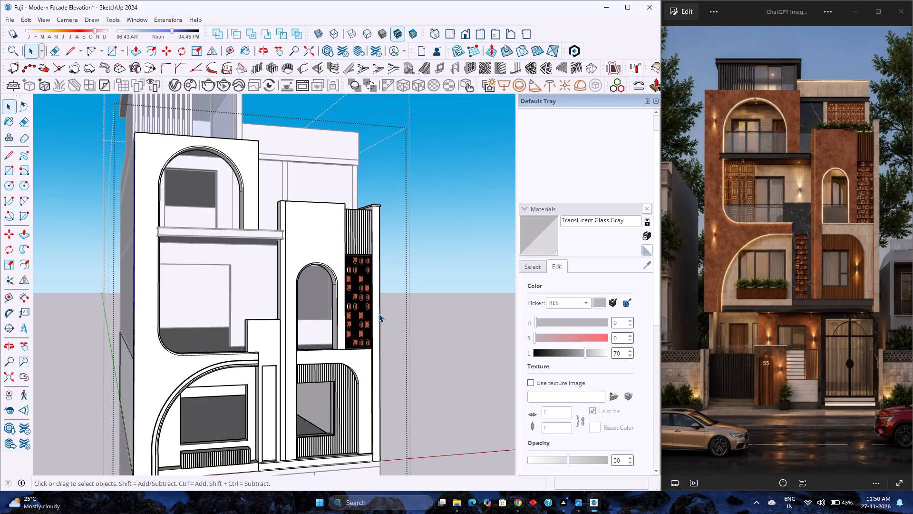
scroll(380, 313, "down", 2)
scroll(380, 313, "up", 1)
scroll(380, 313, "down", 4)
scroll(301, 328, "up", 1)
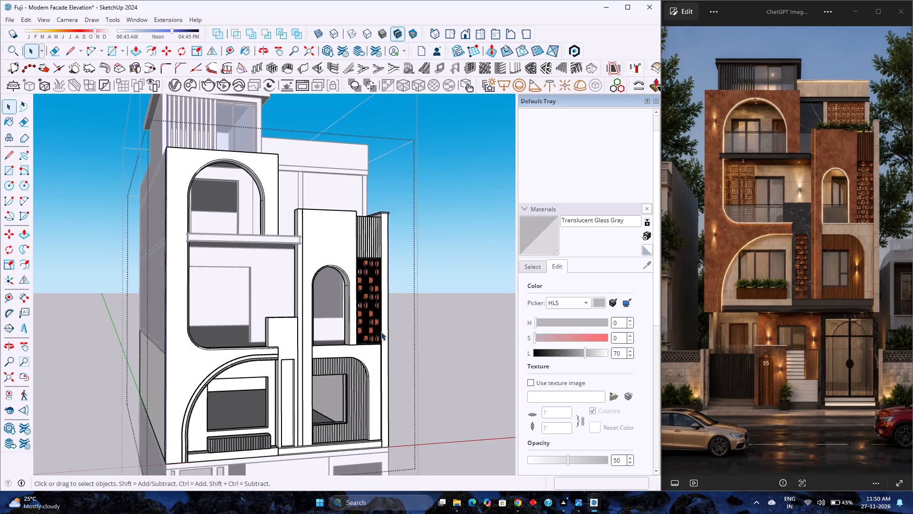
middle_click_drag(400, 336, 272, 354)
scroll(267, 333, "down", 4)
scroll(178, 351, "up", 4)
scroll(240, 349, "up", 6)
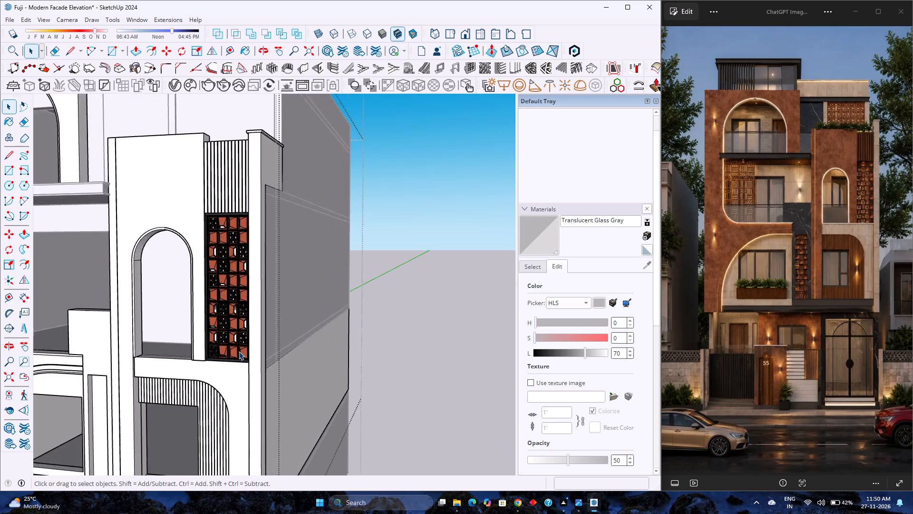
middle_click_drag(239, 351, 364, 331)
scroll(366, 330, "up", 1)
scroll(366, 330, "down", 9)
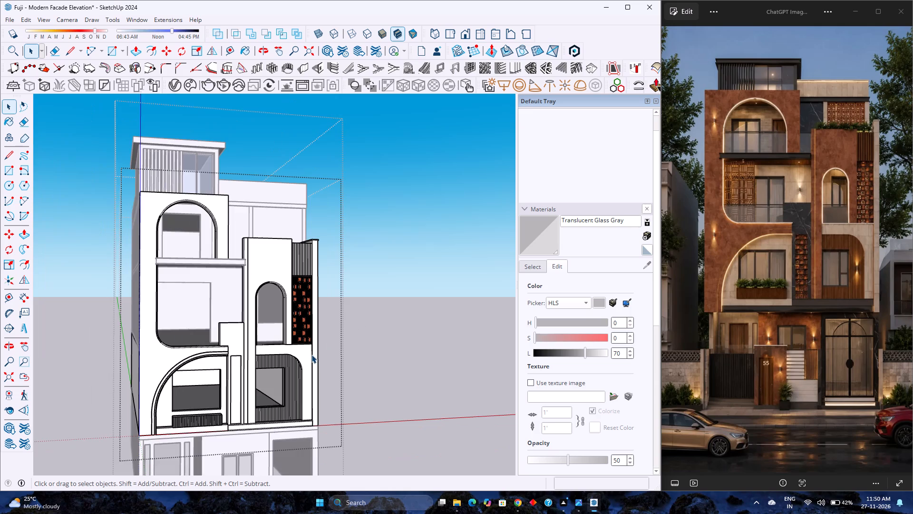
scroll(311, 355, "up", 5)
Copy the fitted jaali panel and paste it inside the stepped central frame group, at the right end of its bottom ledge.
left_click(293, 316)
double_click(293, 316)
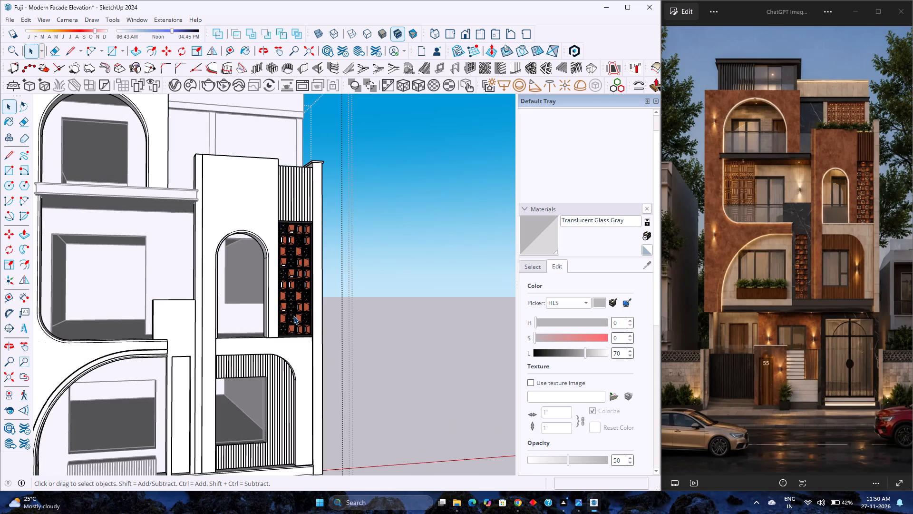
key("ctrl+c")
scroll(293, 316, "down", 3)
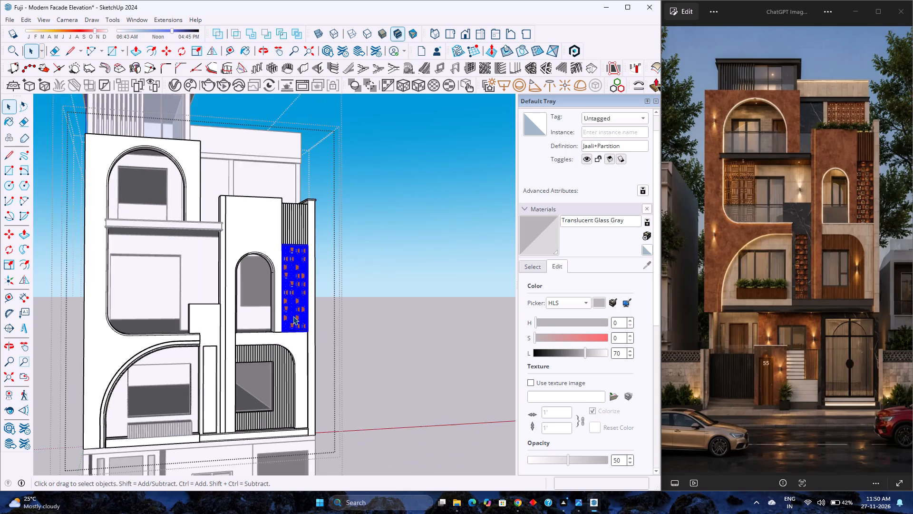
scroll(293, 316, "down", 4)
middle_click_drag(294, 324, 283, 342)
middle_click_drag(274, 351, 233, 386)
scroll(216, 399, "up", 10)
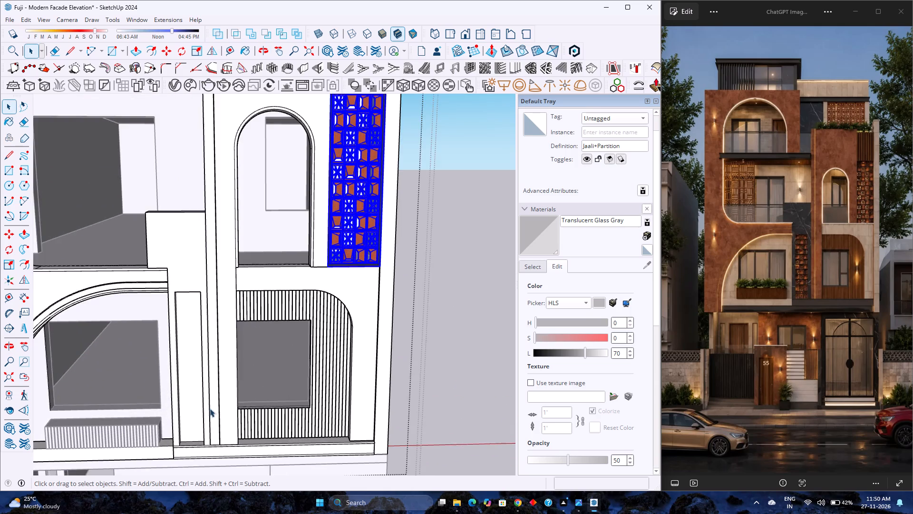
middle_click_drag(214, 407, 262, 329, "shift")
left_click(223, 360)
left_click(223, 360)
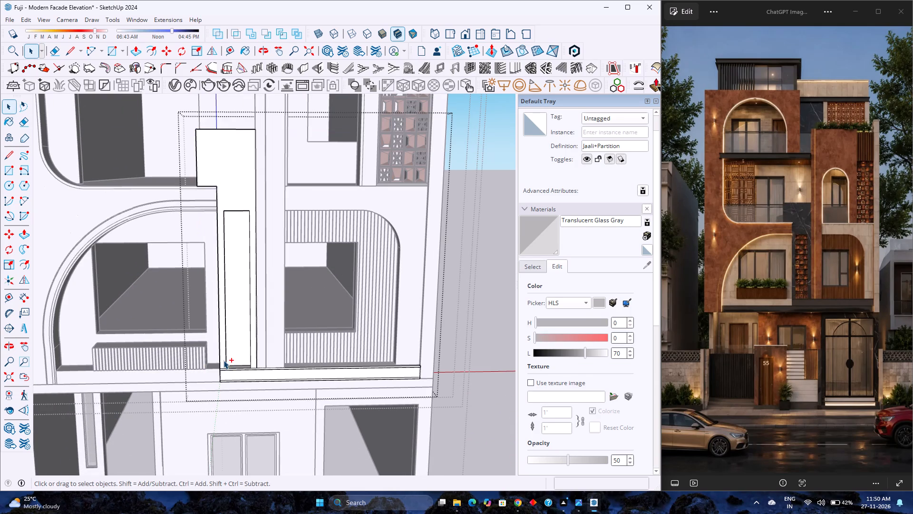
key("ctrl+v")
scroll(260, 368, "up", 4)
scroll(260, 368, "down", 4)
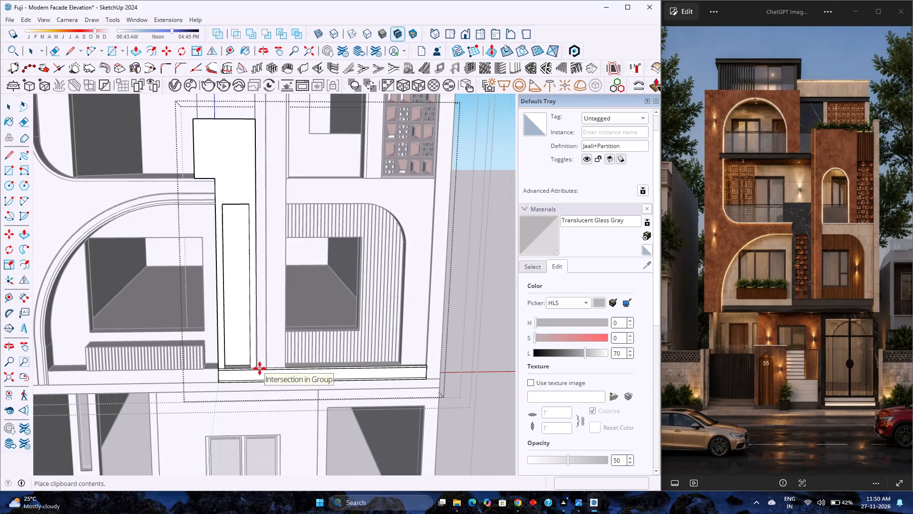
left_click(427, 366)
Move the pasted jaali panel by its bottom left corner along the red axis, clear of the facade's side wall.
scroll(427, 366, "up", 3)
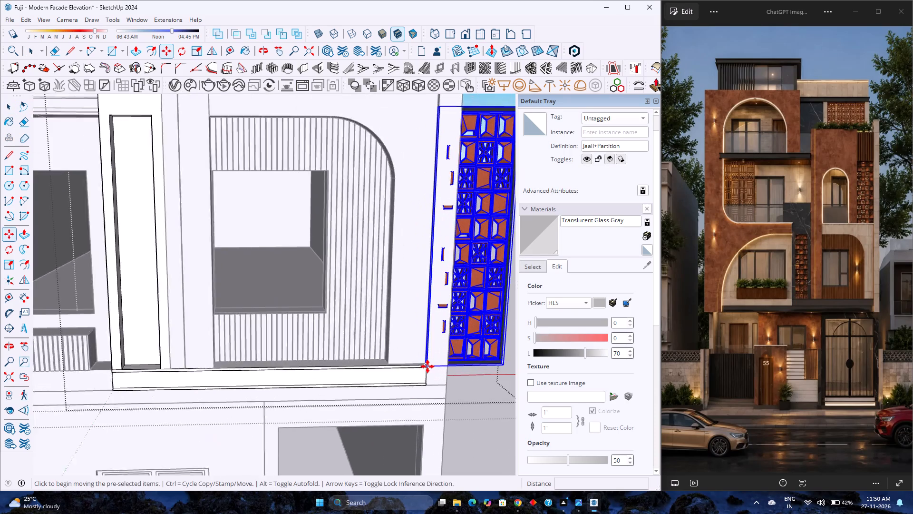
scroll(427, 366, "up", 10)
middle_click_drag(432, 375, 245, 413, "shift")
key("m")
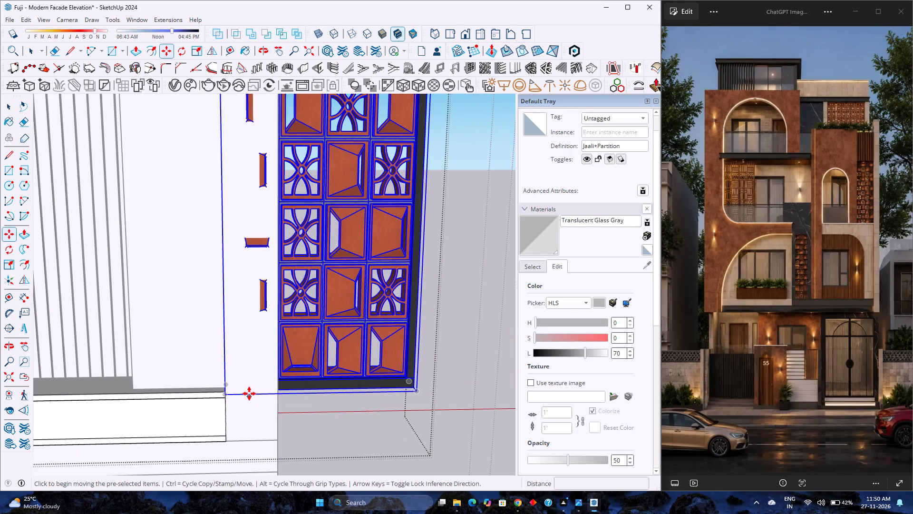
left_click(227, 393)
left_click(333, 393)
scroll(333, 393, "down", 5)
key("space")
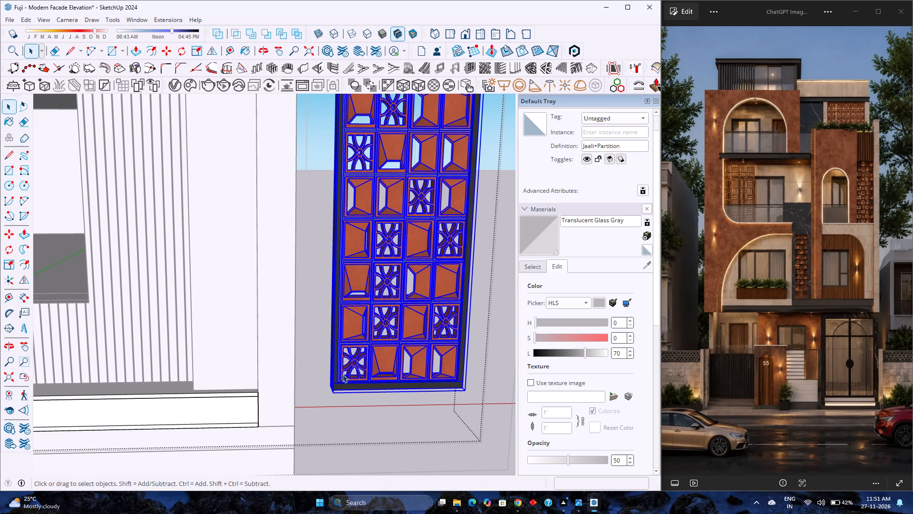
Open the pasted jaali panel and its nested brick tile group for editing.
scroll(342, 376, "down", 2)
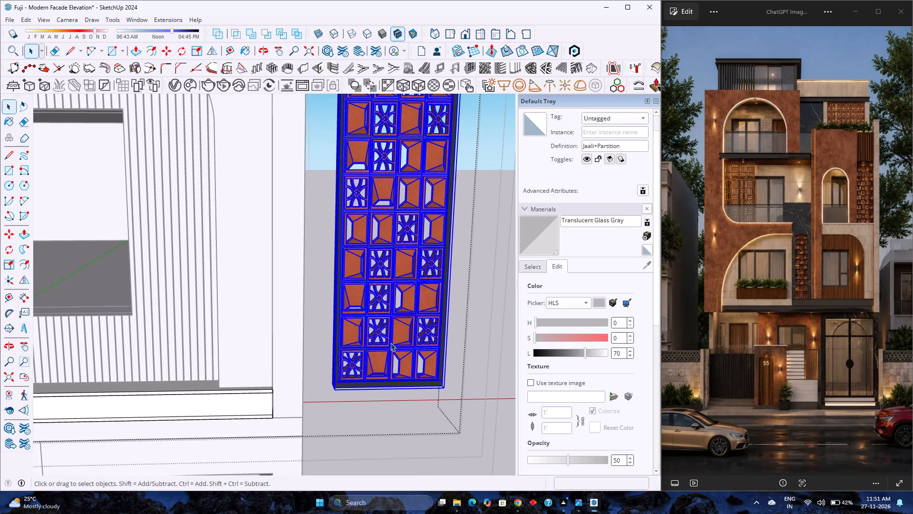
double_click(390, 343)
scroll(399, 338, "up", 1, "shift")
middle_click_drag(399, 338, 357, 351, "shift")
scroll(376, 372, "up", 3)
left_click(384, 368)
left_click(384, 368)
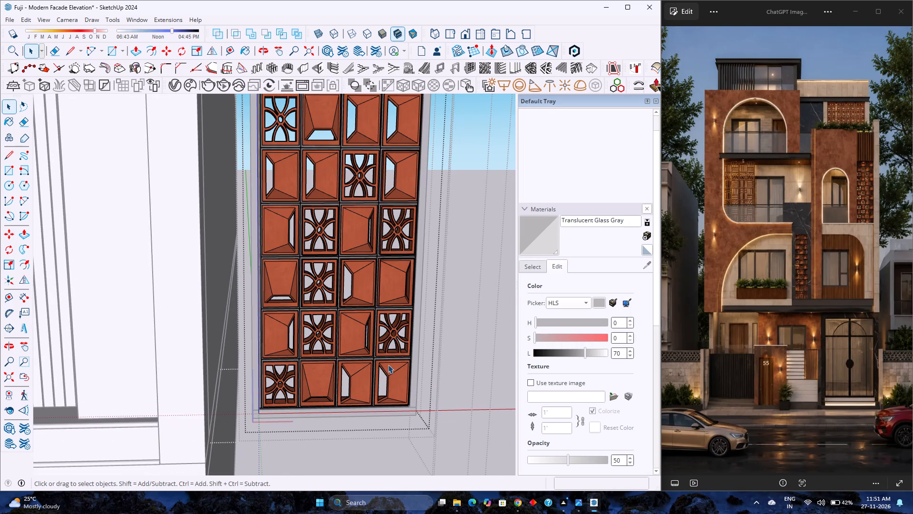
left_click(388, 365)
scroll(394, 363, "up", 3)
left_click(395, 369)
scroll(397, 371, "up", 1)
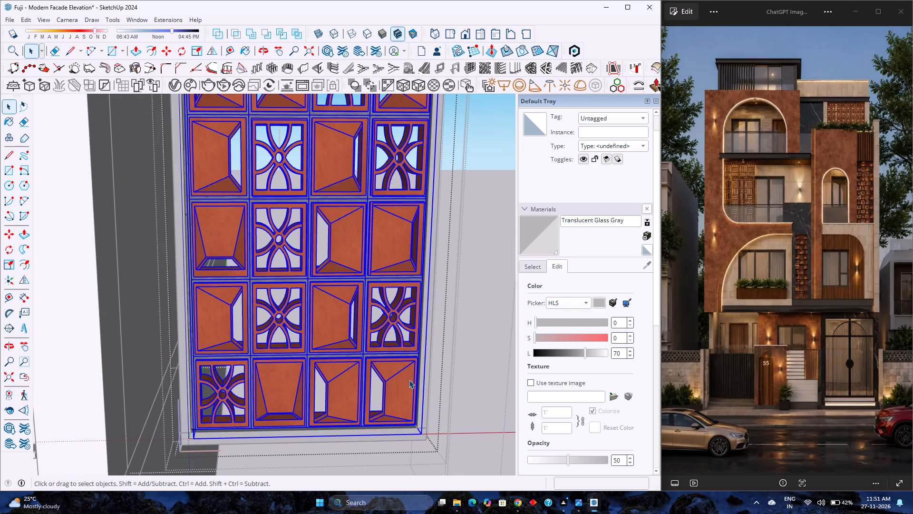
double_click(409, 380)
scroll(409, 380, "up", 2)
Delete every tile in the rightmost column of the copied jaali panel, from the bottom row to the top.
left_click(409, 380)
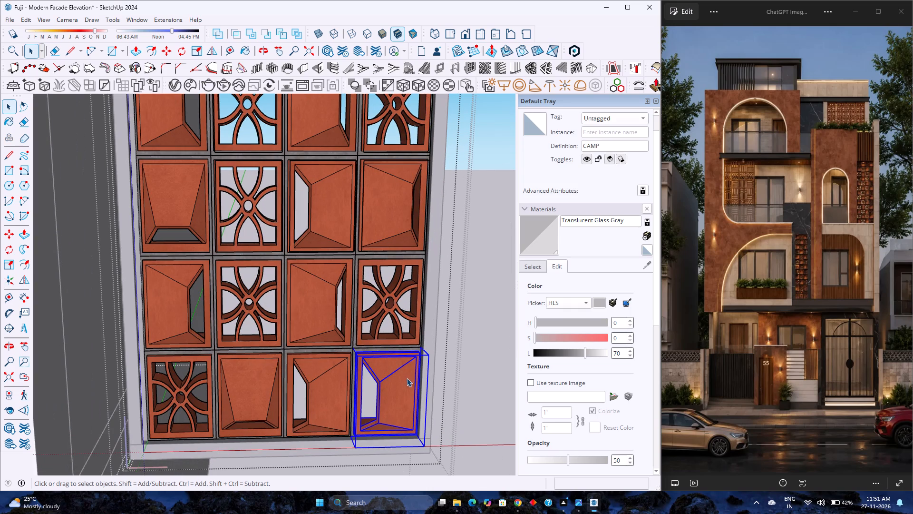
left_click(362, 339, "ctrl")
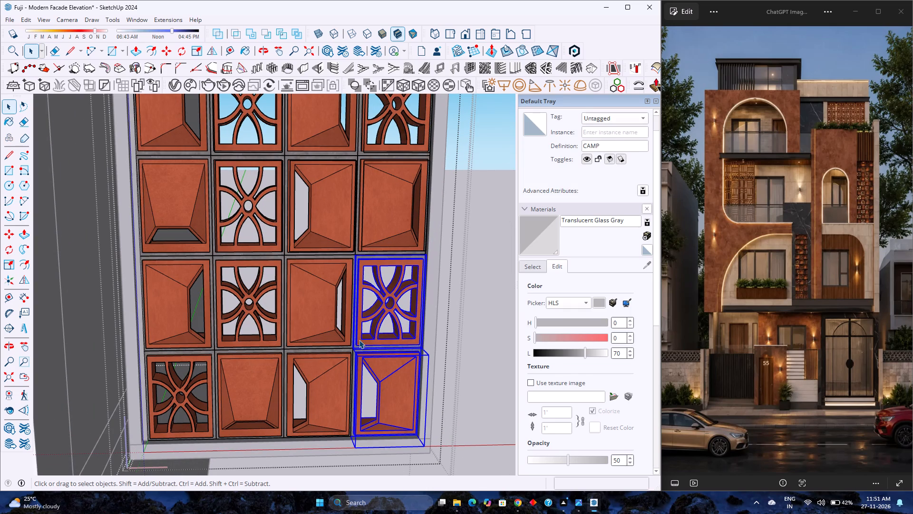
left_click(374, 247, "ctrl")
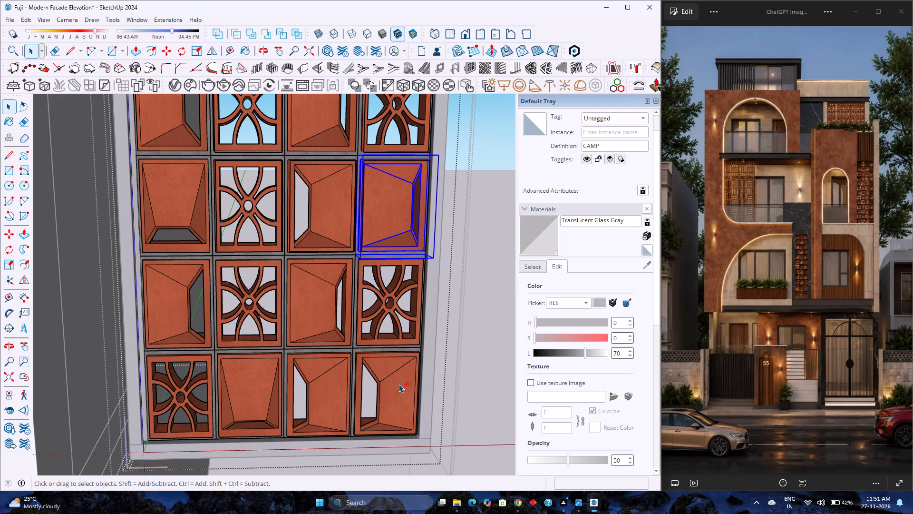
left_click(416, 364, "ctrl")
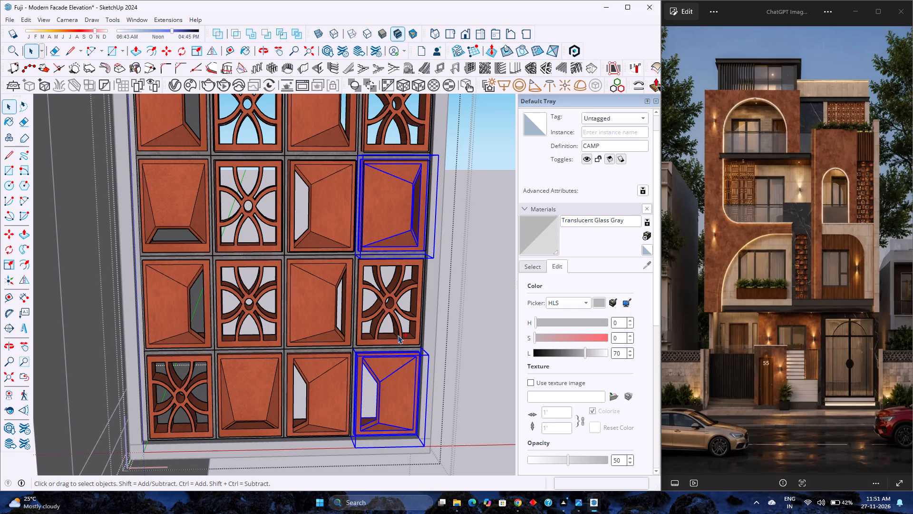
left_click(363, 341, "ctrl")
scroll(340, 347, "down", 3)
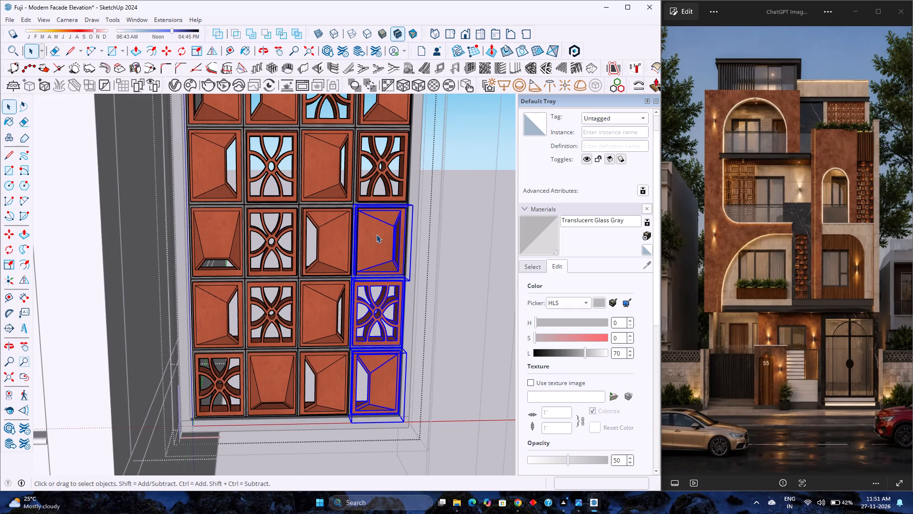
scroll(377, 234, "up", 2)
middle_click_drag(379, 234, 334, 365, "shift")
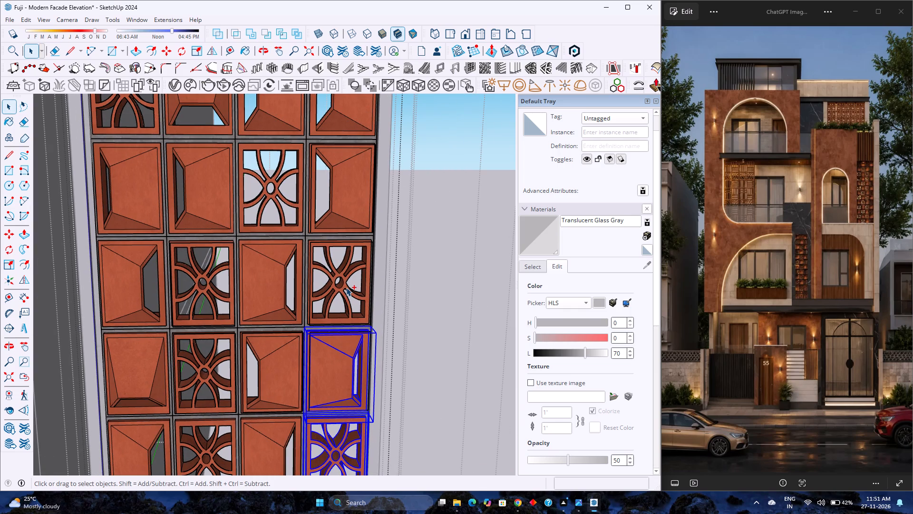
scroll(346, 287, "down", 1, "ctrl")
scroll(345, 290, "up", 7, "ctrl")
left_click(334, 287, "ctrl")
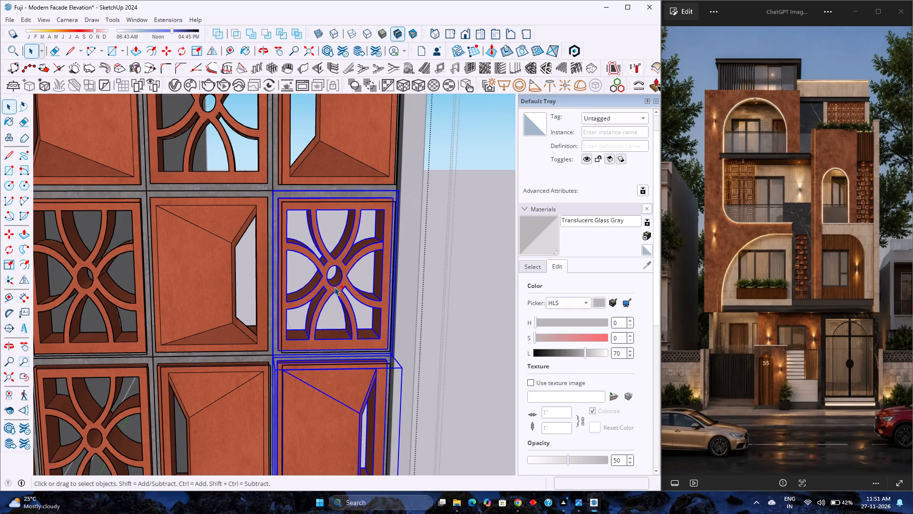
scroll(327, 295, "down", 3)
middle_click_drag(326, 295, 300, 420, "shift")
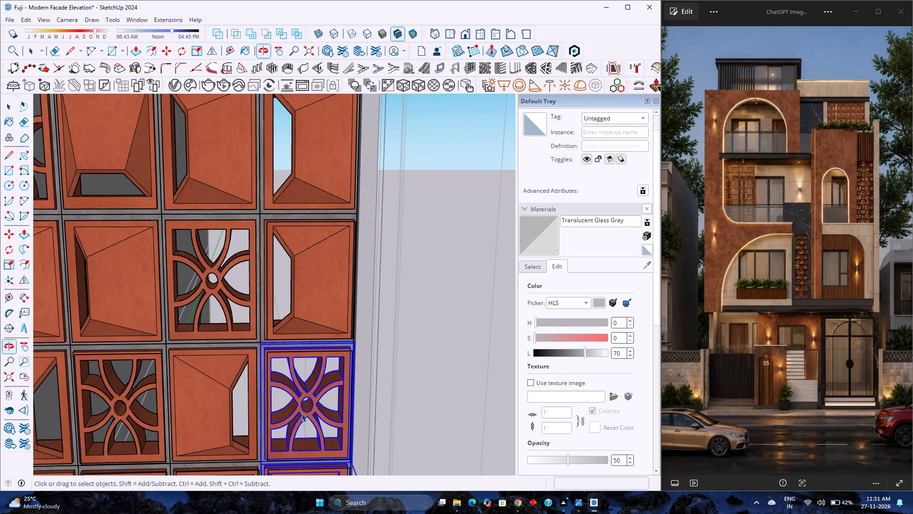
scroll(323, 328, "up", 2)
scroll(323, 328, "down", 3, "ctrl")
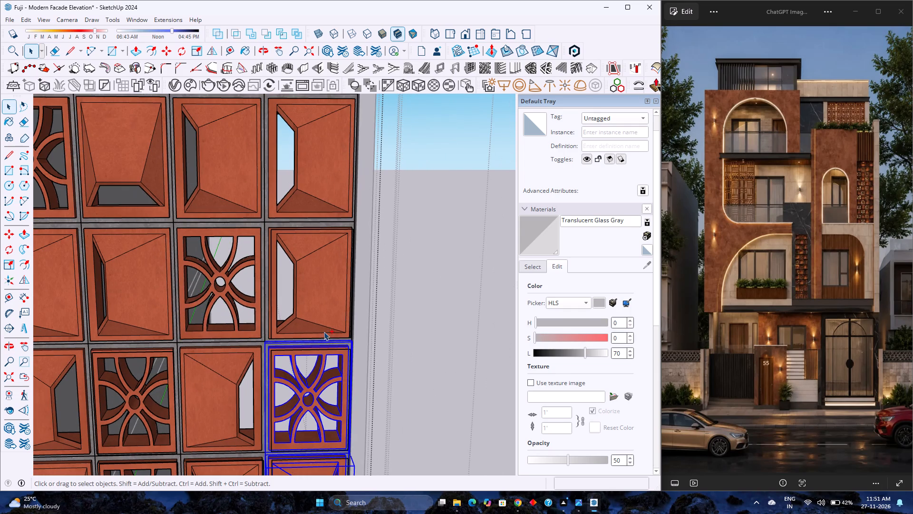
scroll(324, 332, "up", 6, "ctrl")
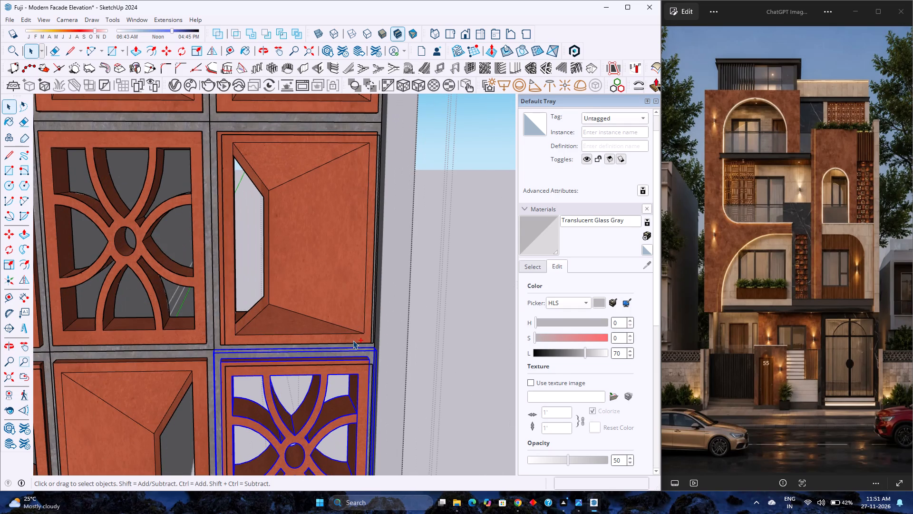
scroll(353, 340, "down", 2, "ctrl")
scroll(353, 340, "down", 3)
left_click(276, 337, "ctrl")
scroll(276, 337, "down", 5)
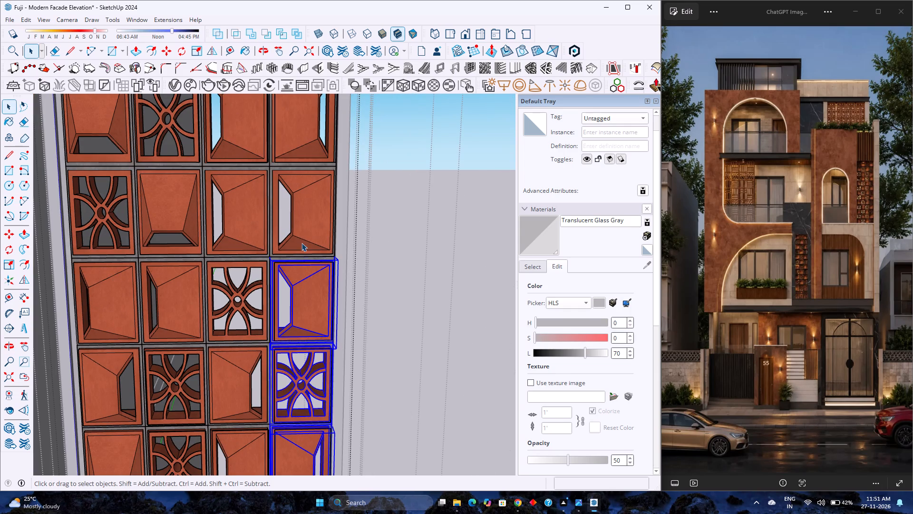
scroll(295, 251, "up", 4, "ctrl")
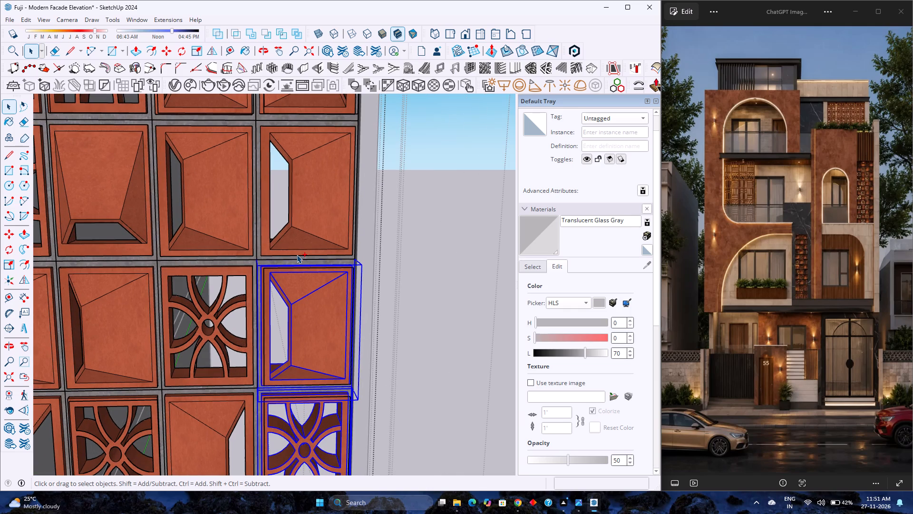
left_click(300, 254, "ctrl")
scroll(301, 254, "down", 7)
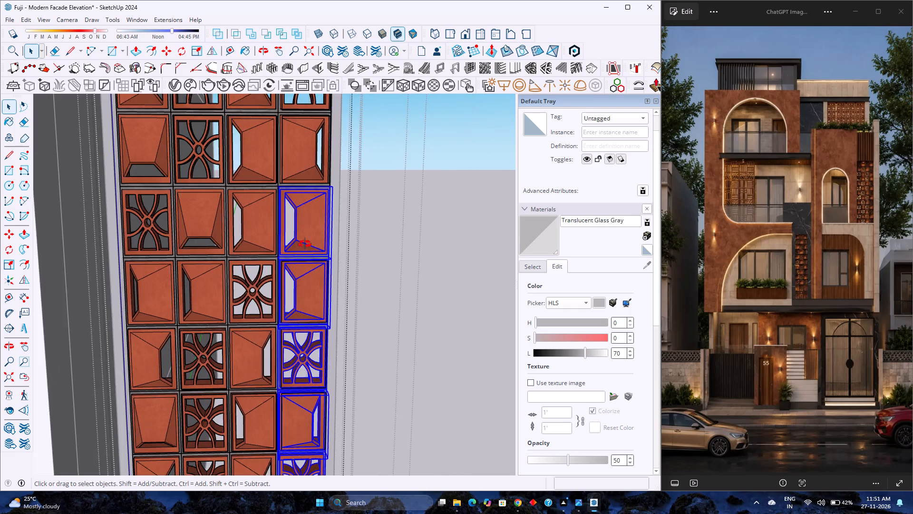
middle_click_drag(305, 244, 266, 424, "shift")
left_click(267, 309, "ctrl")
left_click(268, 265, "ctrl")
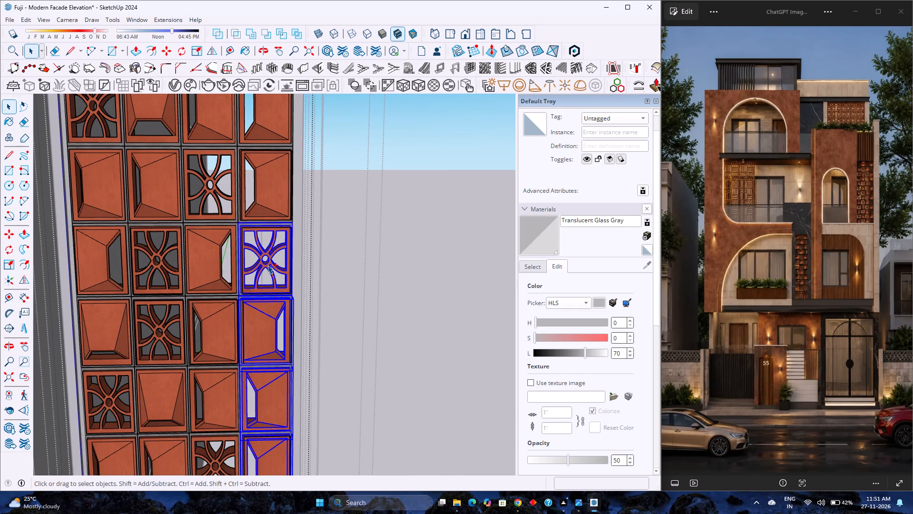
left_click(274, 183, "ctrl")
scroll(275, 214, "down", 1)
middle_click_drag(278, 217, 301, 398, "shift")
left_click(298, 296, "ctrl")
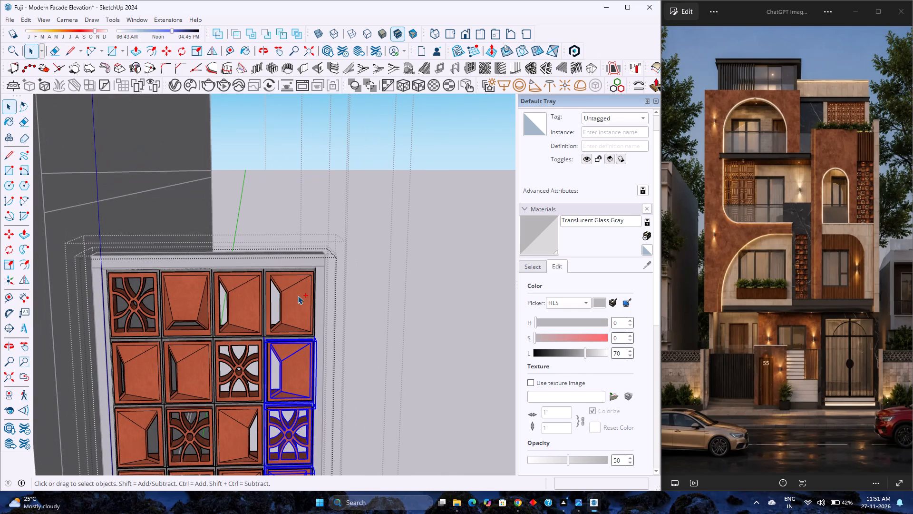
key("Delete")
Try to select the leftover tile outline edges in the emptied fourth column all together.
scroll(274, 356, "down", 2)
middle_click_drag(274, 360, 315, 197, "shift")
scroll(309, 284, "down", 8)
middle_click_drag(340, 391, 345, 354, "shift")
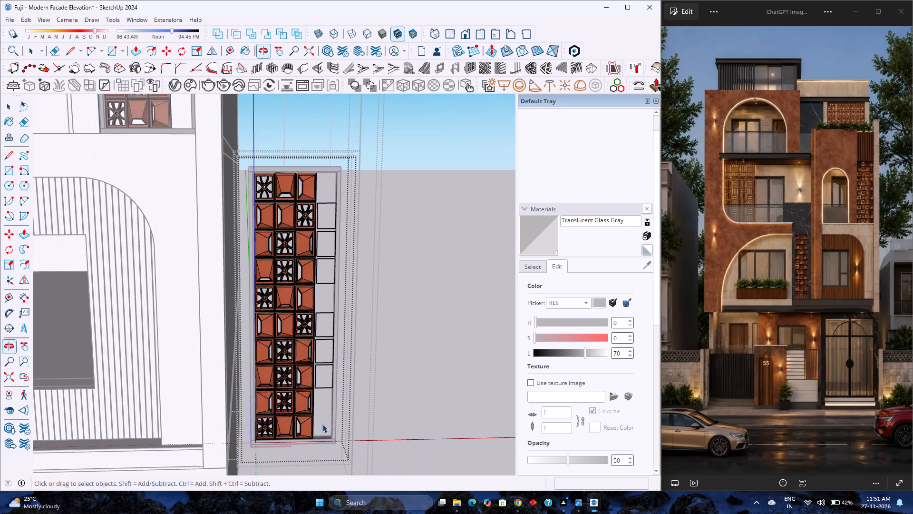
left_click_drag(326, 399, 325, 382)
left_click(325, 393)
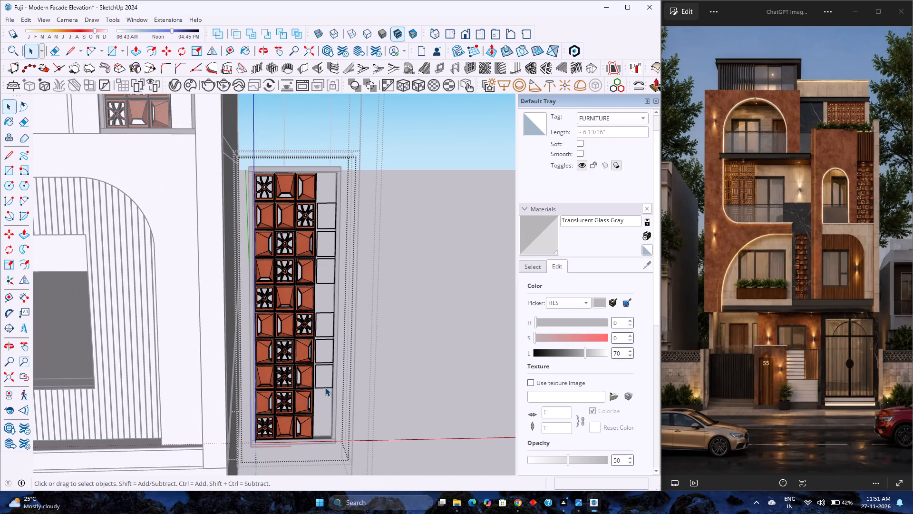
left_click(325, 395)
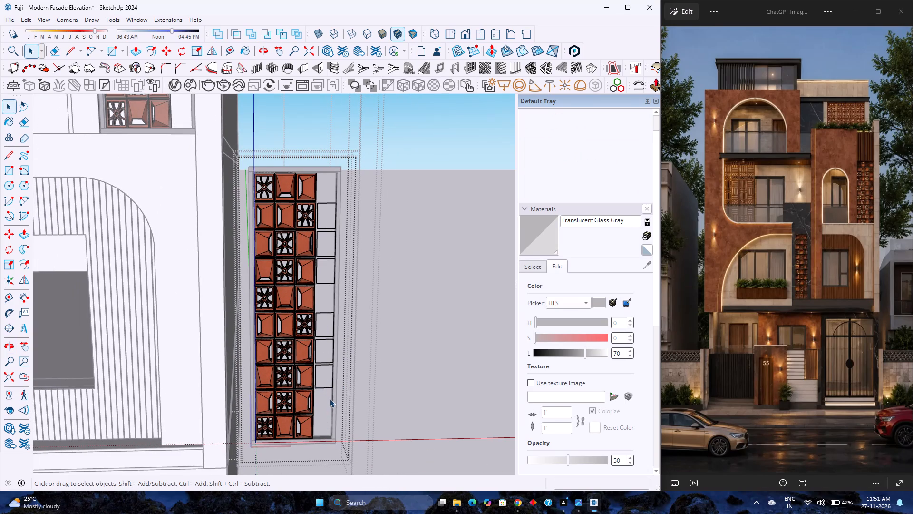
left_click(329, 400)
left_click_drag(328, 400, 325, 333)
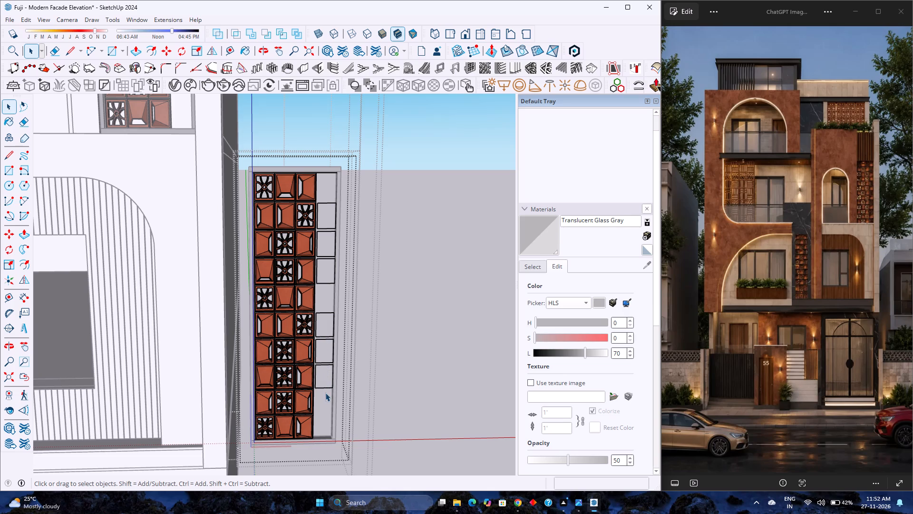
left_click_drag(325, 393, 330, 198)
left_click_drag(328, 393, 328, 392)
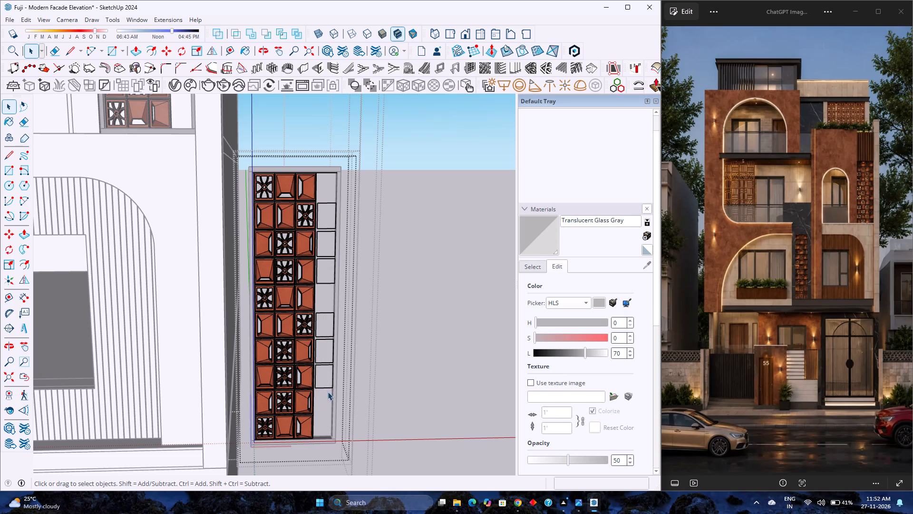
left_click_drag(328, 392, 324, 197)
Reopen the copied panel's nested brick tile group for editing.
scroll(324, 201, "up", 1)
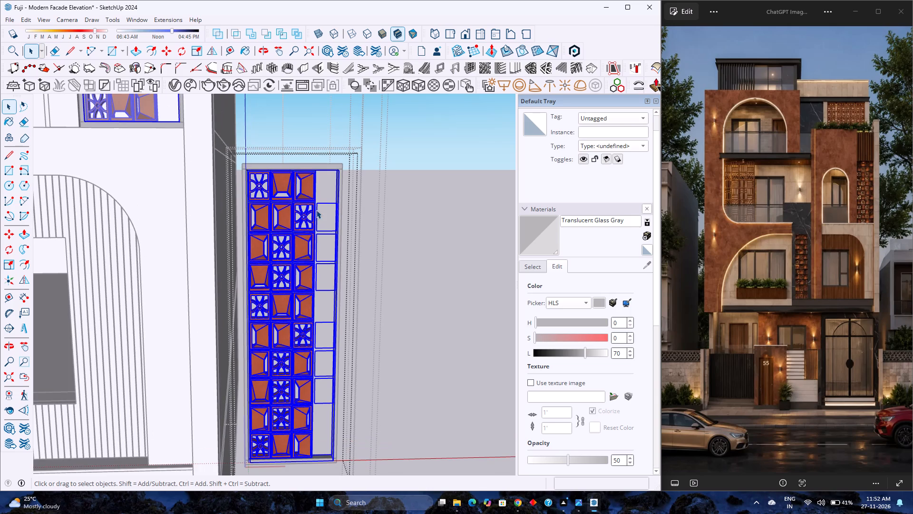
left_click(313, 210)
scroll(313, 210, "up", 7)
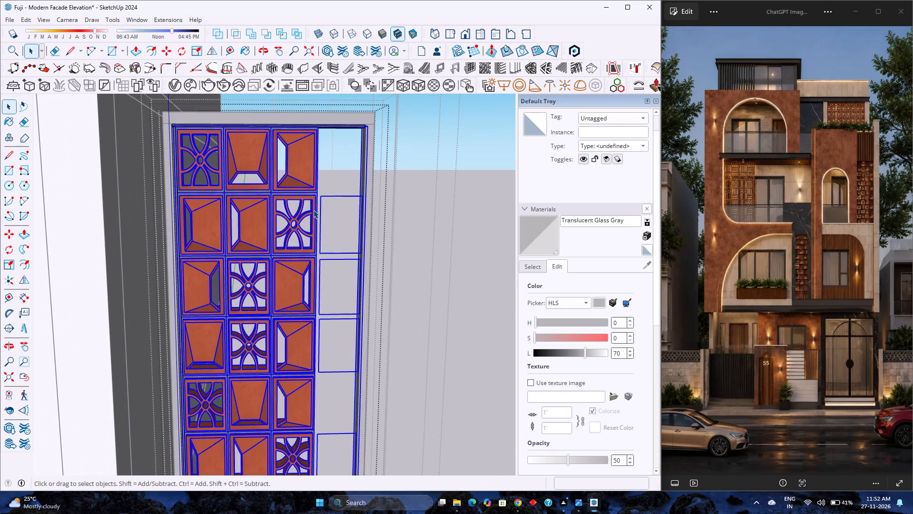
left_click(313, 210)
scroll(313, 210, "up", 9)
double_click(317, 209)
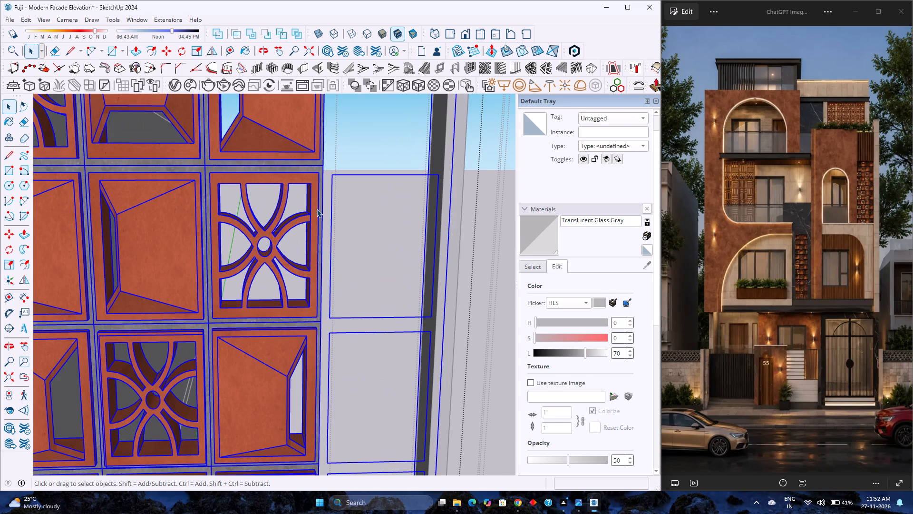
Erase the leftover horizontal outline edges down the full height of the emptied fourth column.
scroll(357, 182, "down", 4)
left_click(358, 179)
double_click(359, 178)
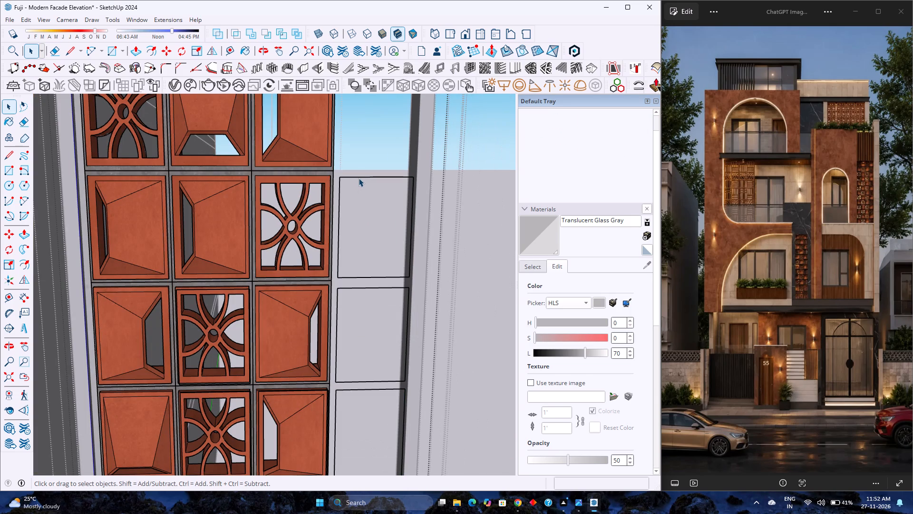
scroll(359, 178, "down", 5)
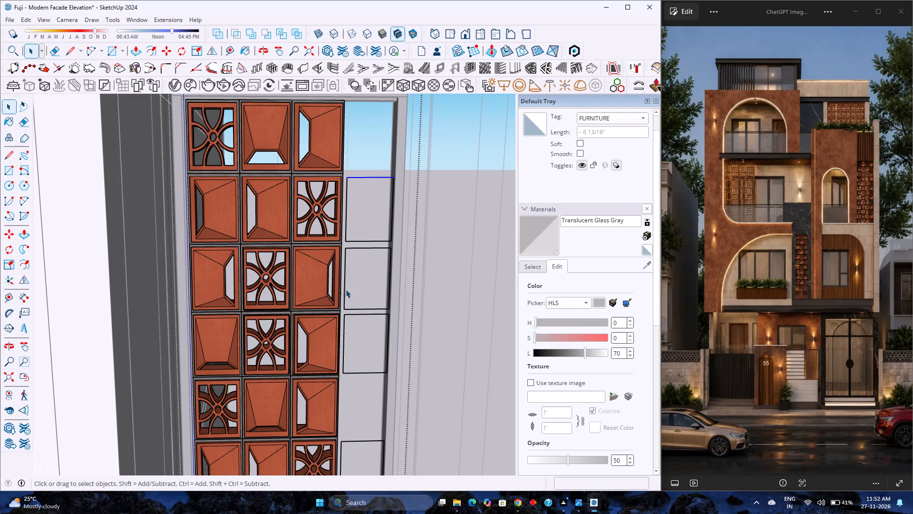
scroll(349, 309, "down", 2)
key("e")
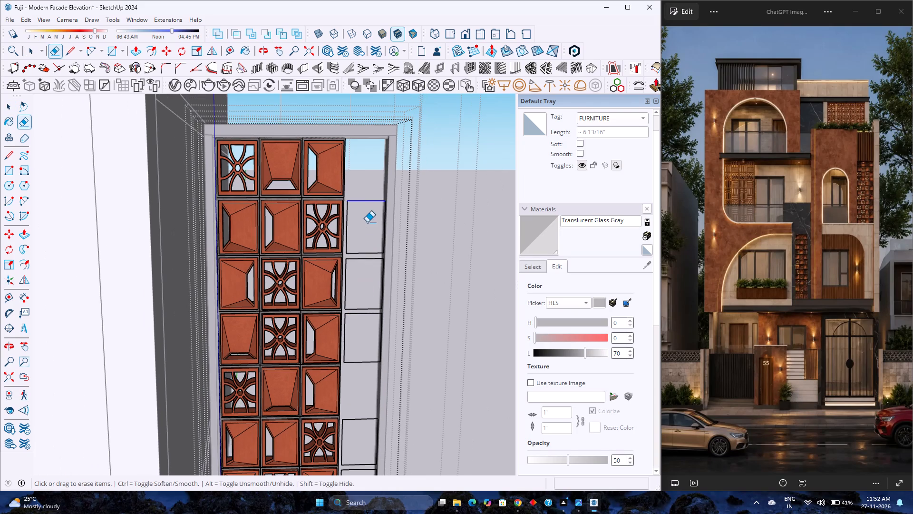
left_click_drag(369, 195, 335, 382)
key("Escape")
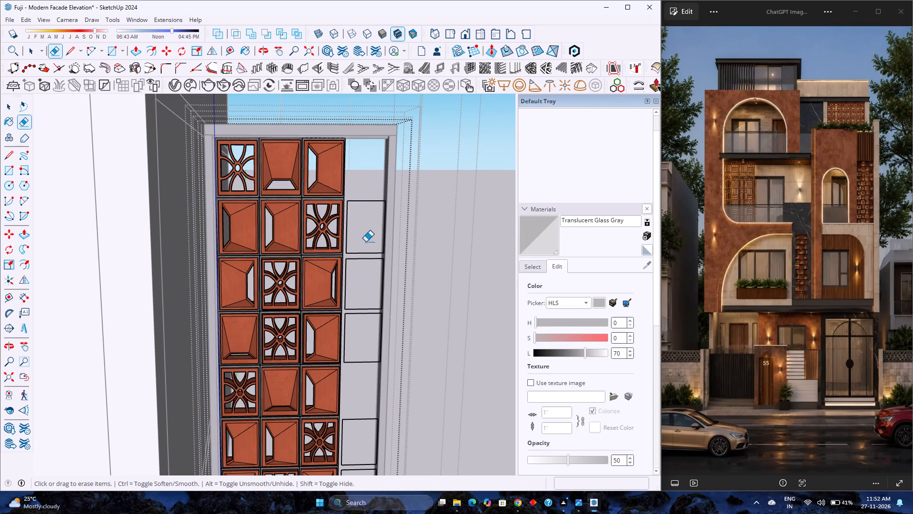
left_click_drag(363, 184, 365, 378)
scroll(364, 366, "down", 4)
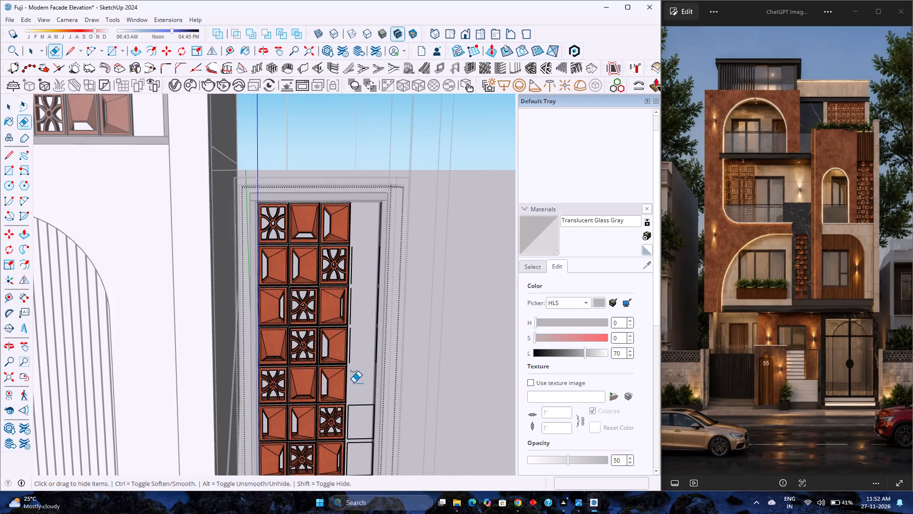
middle_click_drag(349, 363, 349, 299, "shift")
left_click_drag(366, 328, 364, 427)
middle_click_drag(361, 395, 367, 312, "shift")
left_click_drag(368, 324, 368, 362)
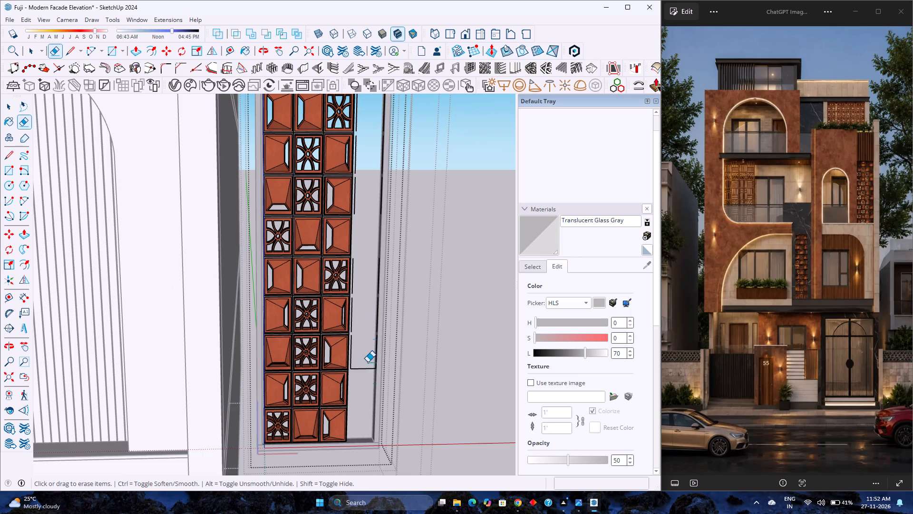
left_click_drag(368, 362, 366, 399)
Erase the leftover vertical outline edges running alongside the third tile column, from the bottom rows to the top.
scroll(372, 367, "up", 4)
left_click_drag(347, 352, 342, 316)
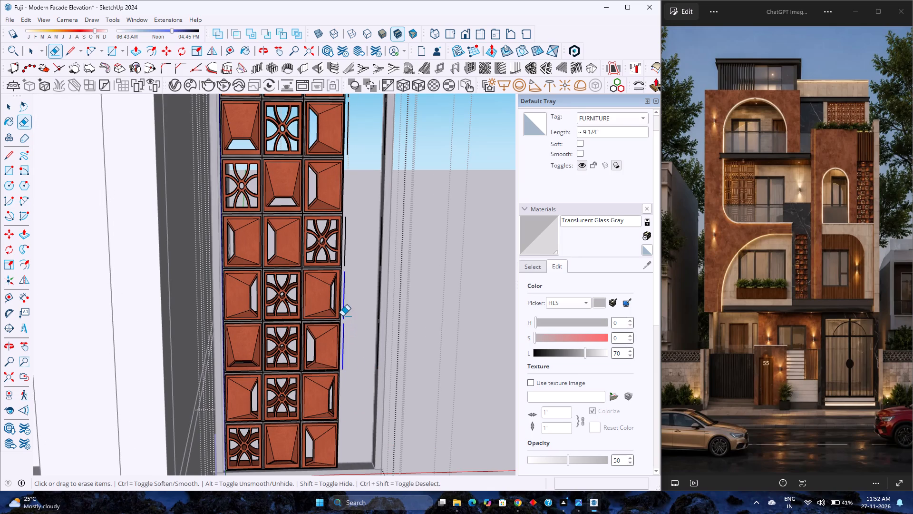
left_click_drag(342, 316, 344, 265)
scroll(361, 273, "down", 3)
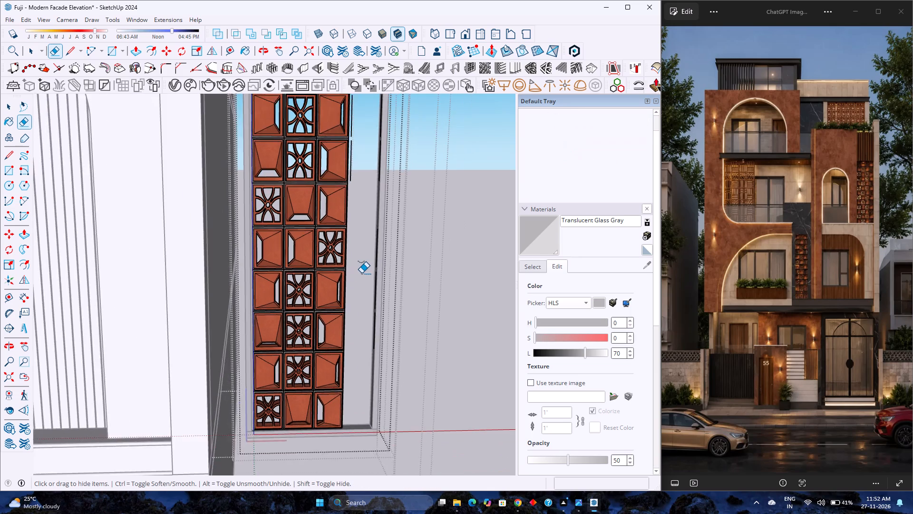
middle_click_drag(361, 274, 343, 468, "shift")
scroll(340, 384, "up", 3)
left_click_drag(330, 370, 329, 362)
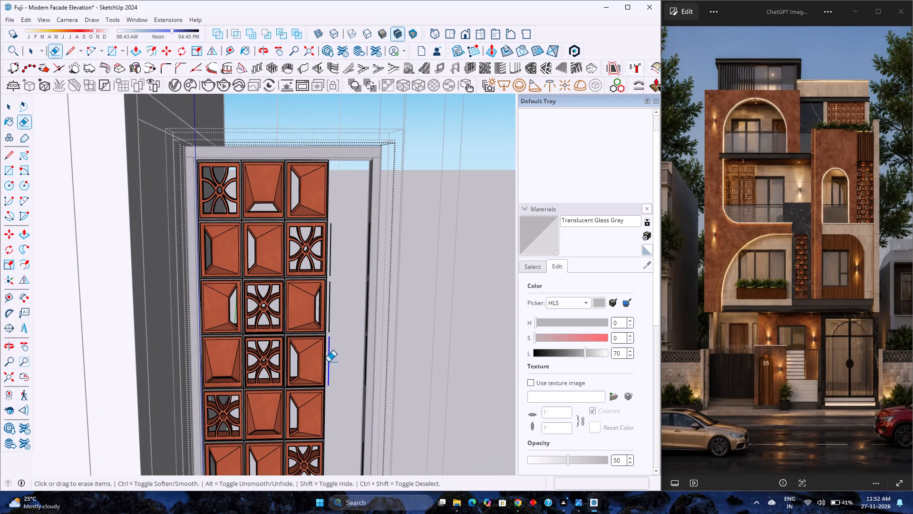
left_click_drag(329, 362, 328, 326)
scroll(339, 314, "up", 1)
middle_click_drag(344, 322, 331, 410, "shift")
scroll(332, 329, "up", 3)
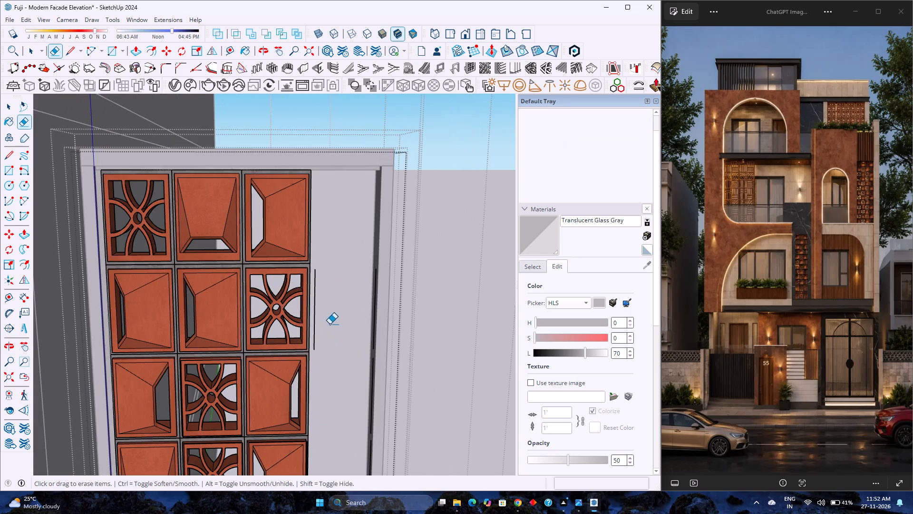
left_click(312, 333)
left_click(319, 331)
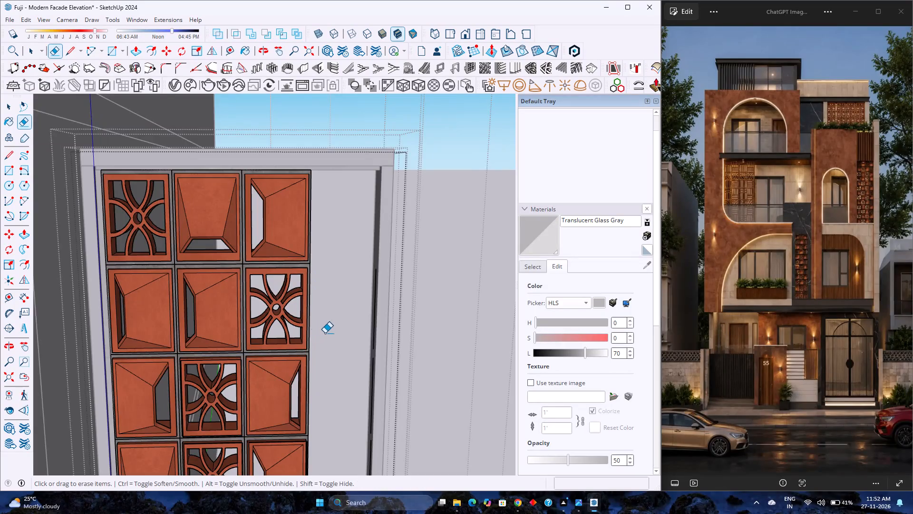
Move the frame's outer vertical post 7 3/4" inward along the red axis so it sits against the third tile column.
scroll(325, 333, "down", 3)
key("space")
scroll(325, 338, "down", 4)
key("Escape")
scroll(331, 338, "up", 2)
scroll(331, 338, "down", 2)
scroll(331, 338, "up", 3)
key("Escape")
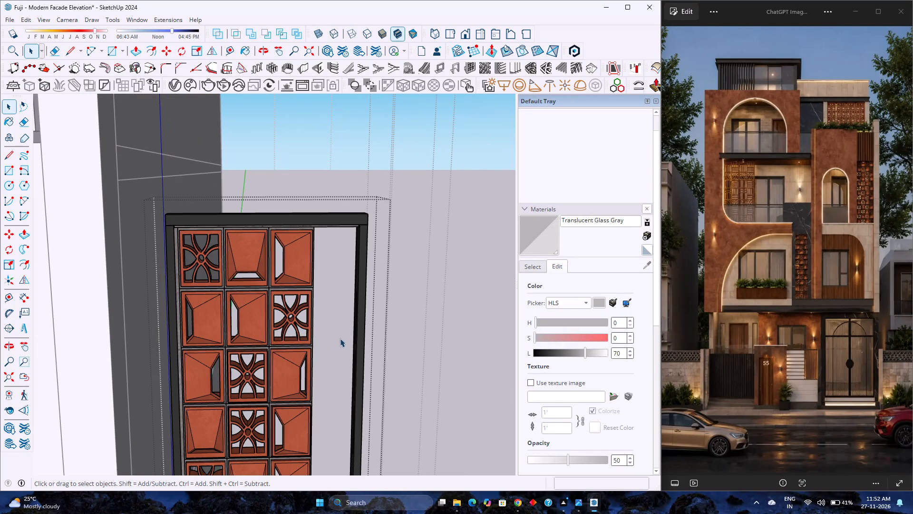
left_click(359, 333)
scroll(359, 333, "up", 1)
scroll(359, 334, "down", 2)
key("m")
scroll(359, 335, "down", 4)
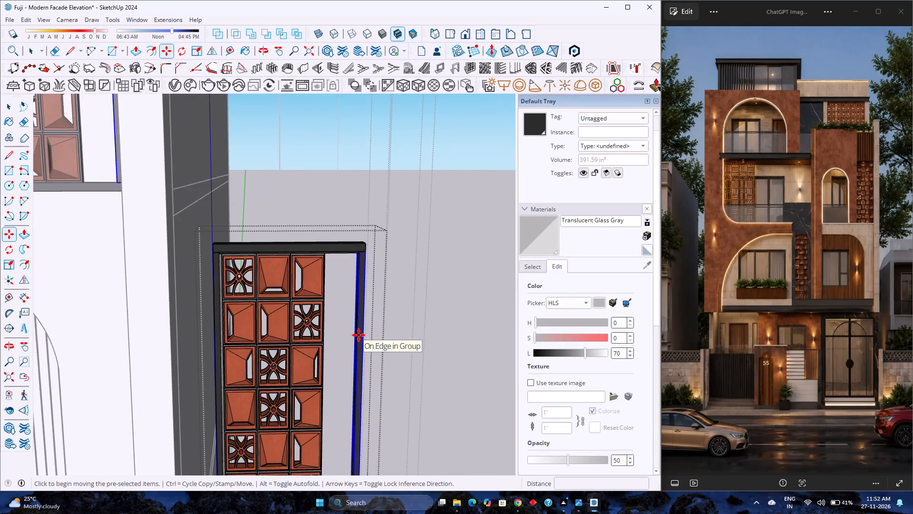
scroll(359, 335, "down", 2)
middle_click_drag(345, 402, 347, 281, "shift")
scroll(342, 319, "down", 2)
middle_click_drag(343, 434, 346, 383, "shift")
scroll(345, 396, "up", 3)
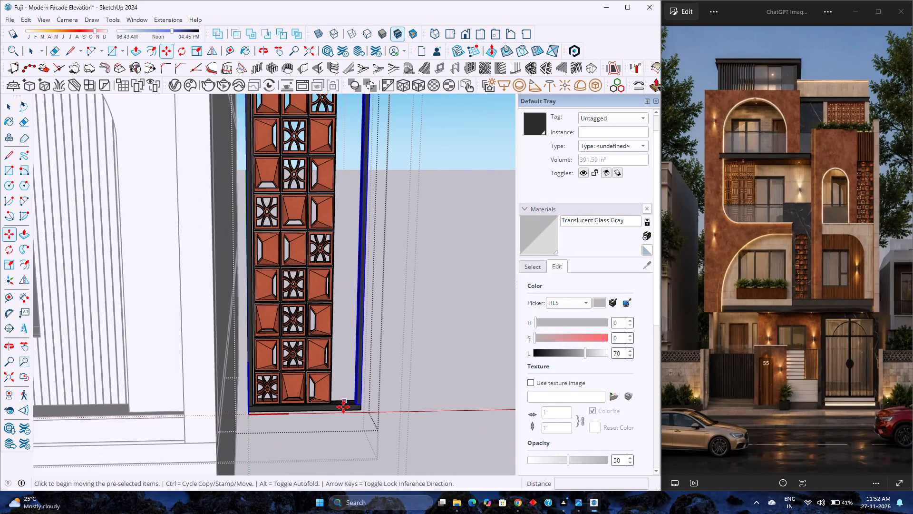
scroll(342, 419, "up", 11)
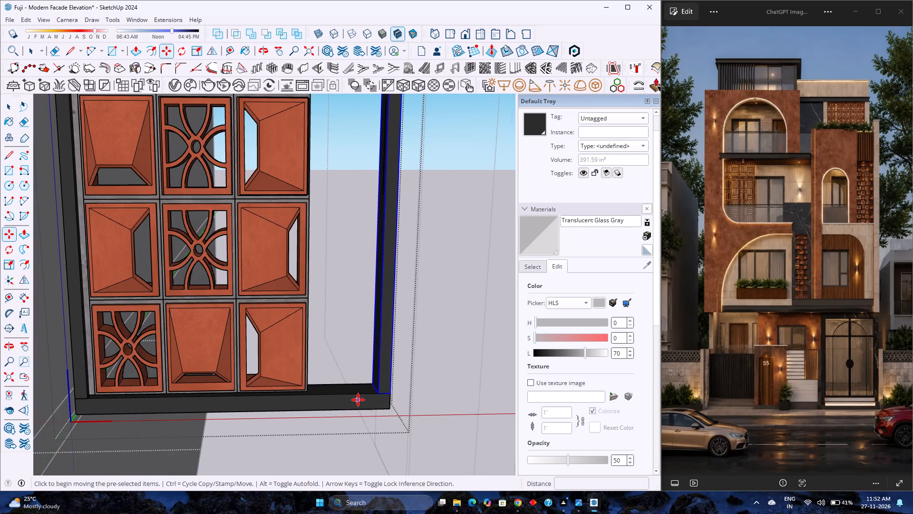
scroll(358, 400, "up", 4)
left_click(384, 392)
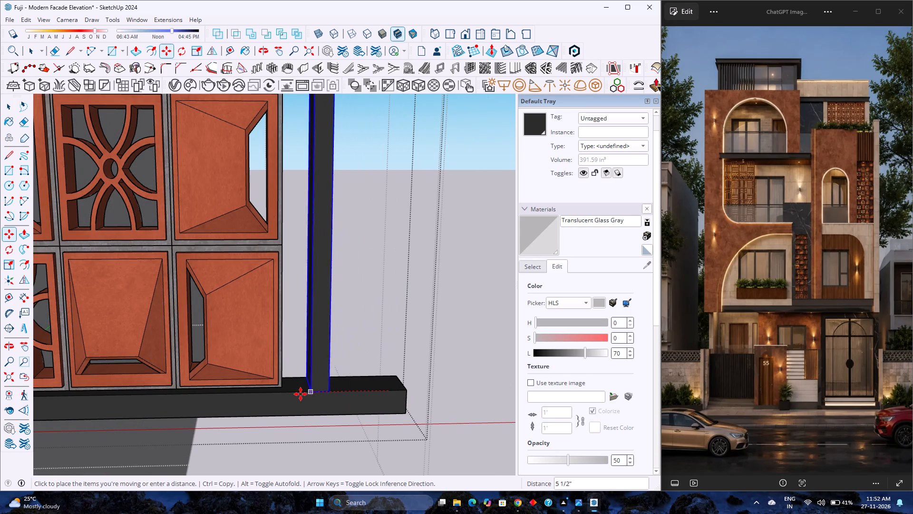
key("Right")
scroll(290, 383, "up", 3)
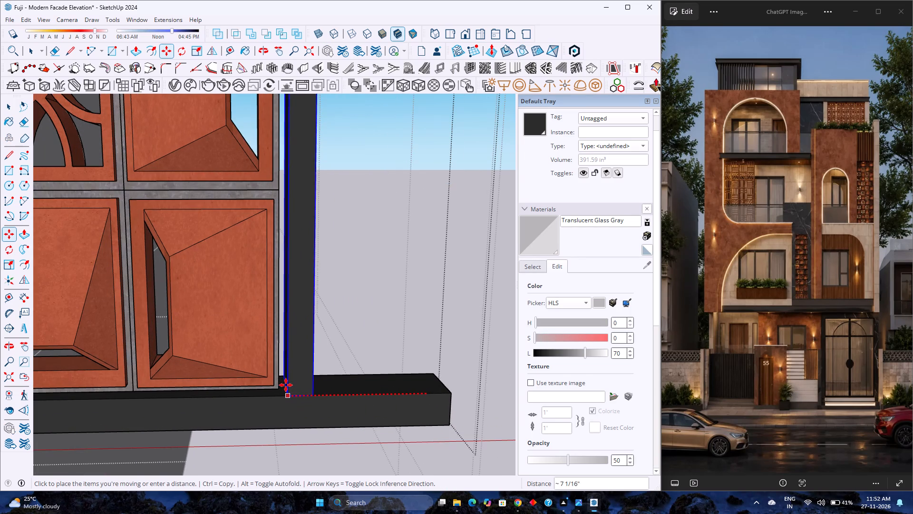
scroll(278, 388, "up", 6)
middle_click_drag(254, 396, 412, 434)
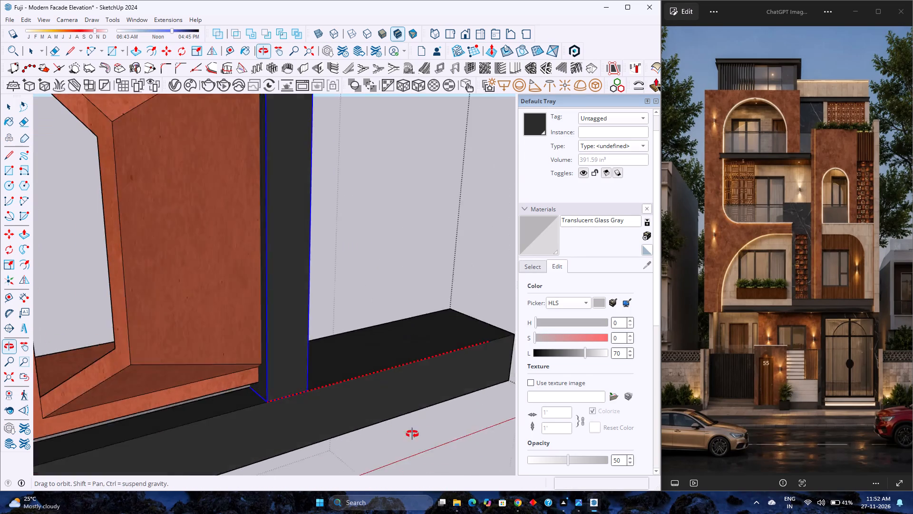
middle_click_drag(412, 434, 424, 435)
left_click(283, 374)
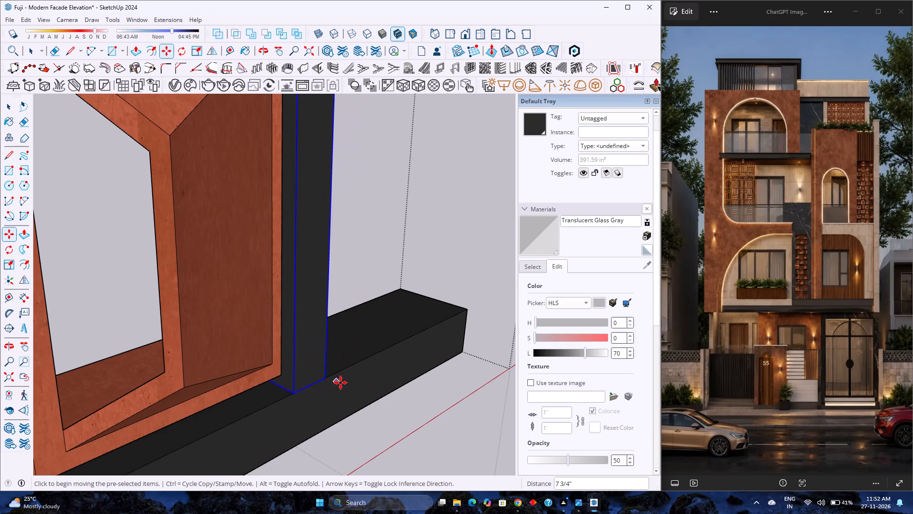
scroll(340, 383, "down", 6)
middle_click_drag(369, 390, 308, 385)
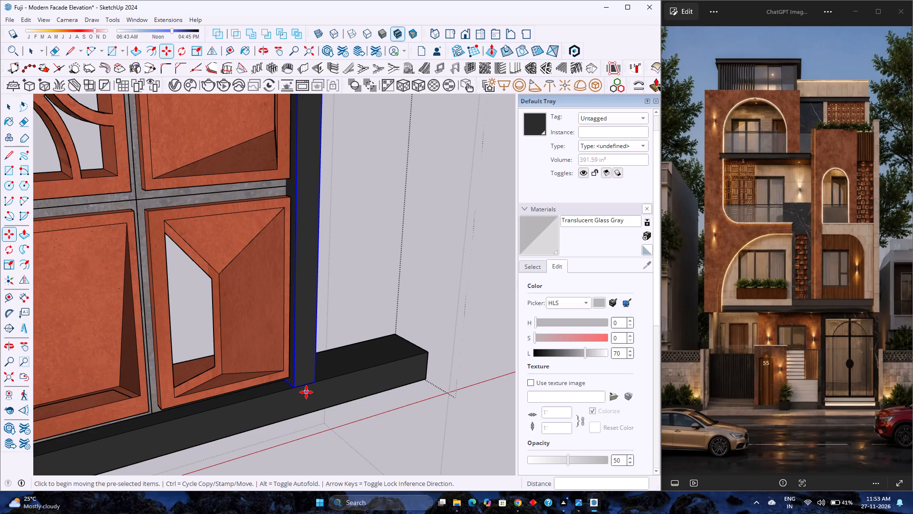
key("space")
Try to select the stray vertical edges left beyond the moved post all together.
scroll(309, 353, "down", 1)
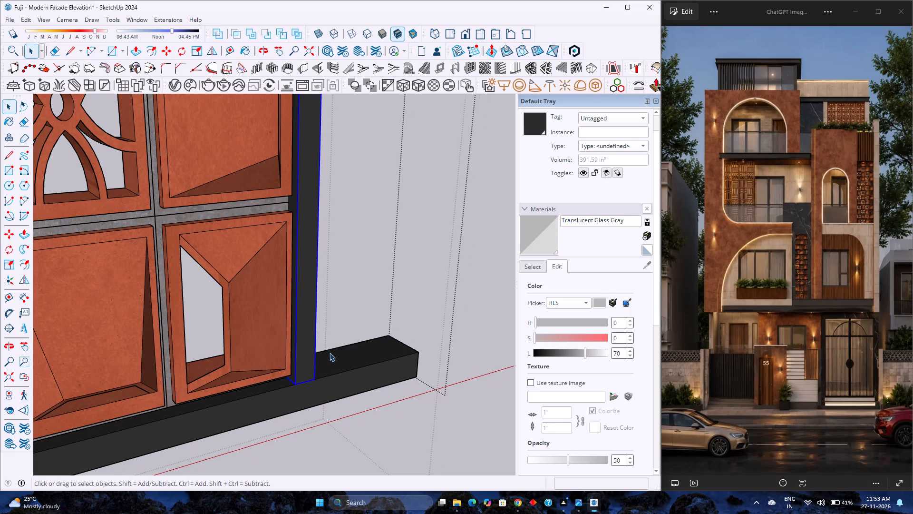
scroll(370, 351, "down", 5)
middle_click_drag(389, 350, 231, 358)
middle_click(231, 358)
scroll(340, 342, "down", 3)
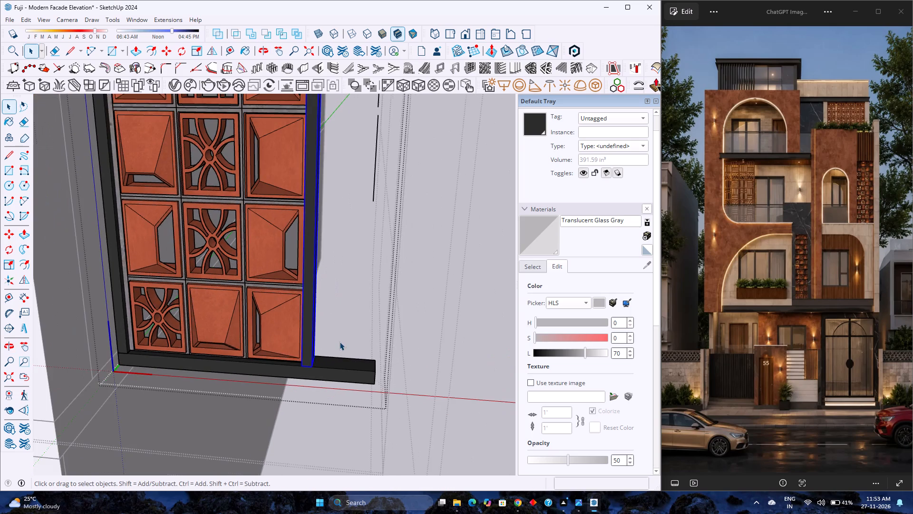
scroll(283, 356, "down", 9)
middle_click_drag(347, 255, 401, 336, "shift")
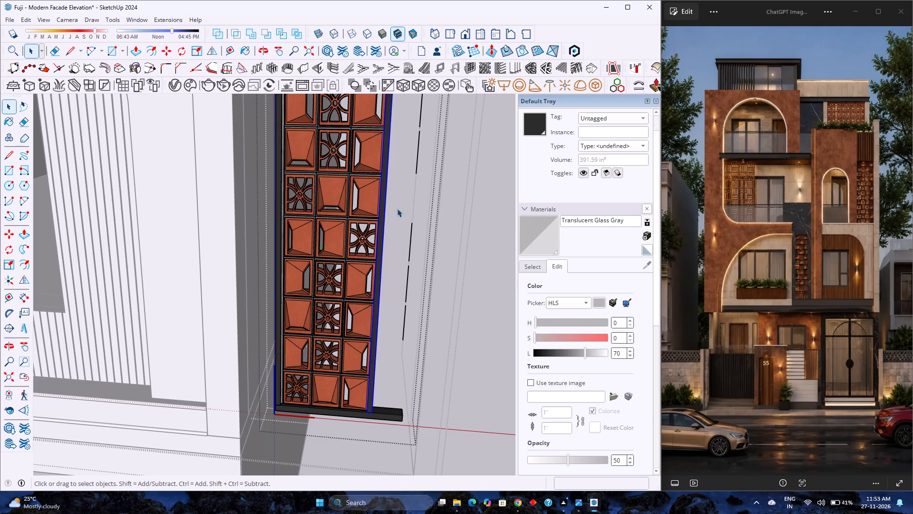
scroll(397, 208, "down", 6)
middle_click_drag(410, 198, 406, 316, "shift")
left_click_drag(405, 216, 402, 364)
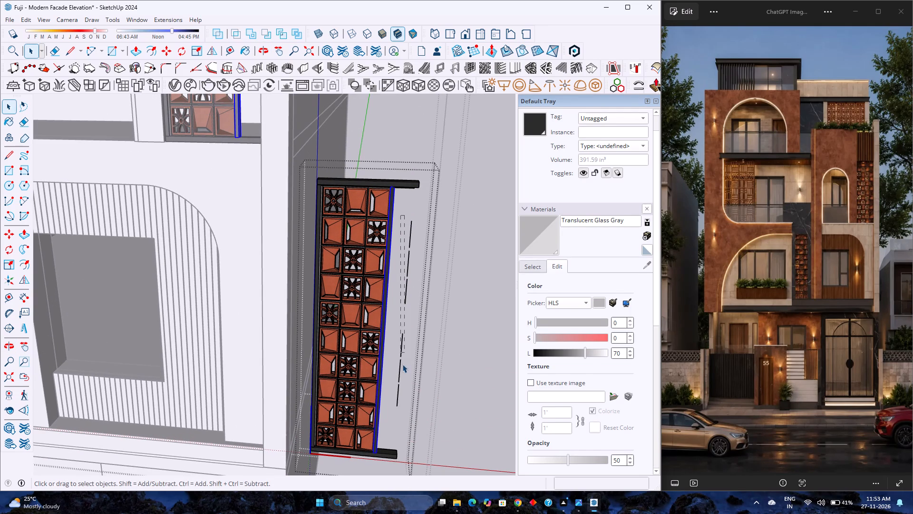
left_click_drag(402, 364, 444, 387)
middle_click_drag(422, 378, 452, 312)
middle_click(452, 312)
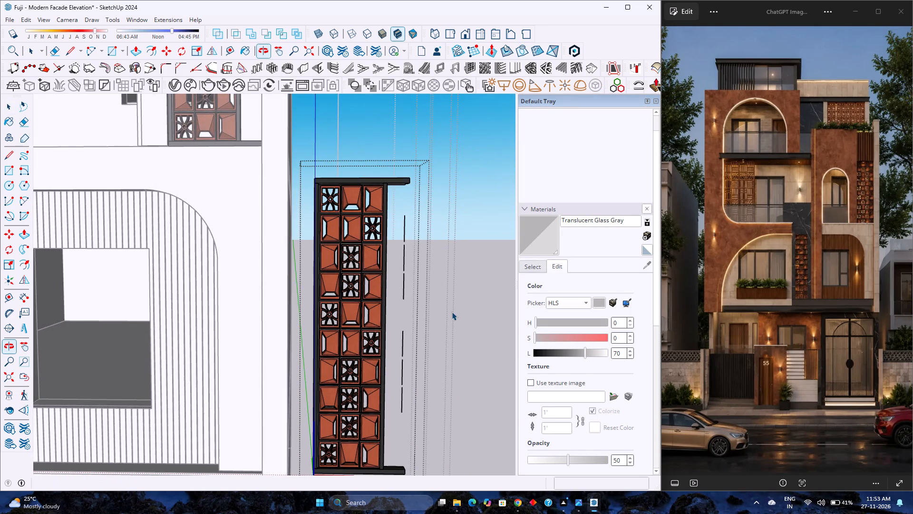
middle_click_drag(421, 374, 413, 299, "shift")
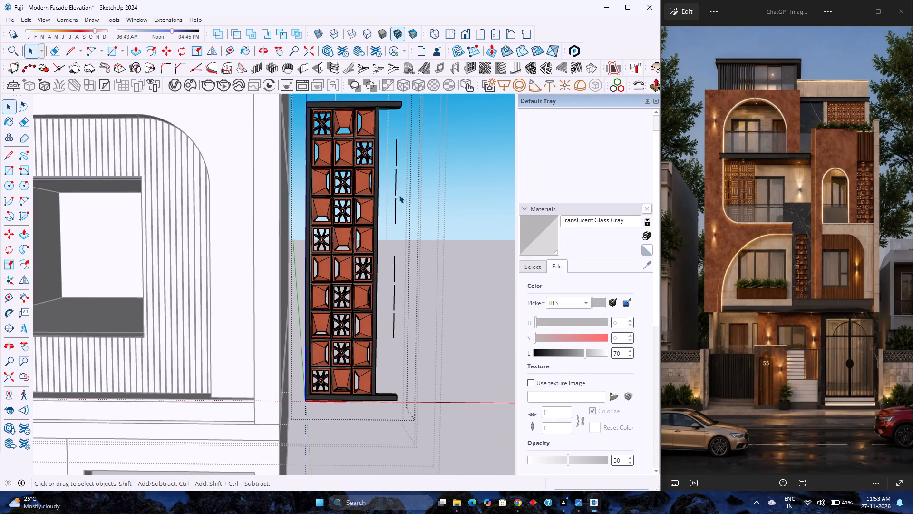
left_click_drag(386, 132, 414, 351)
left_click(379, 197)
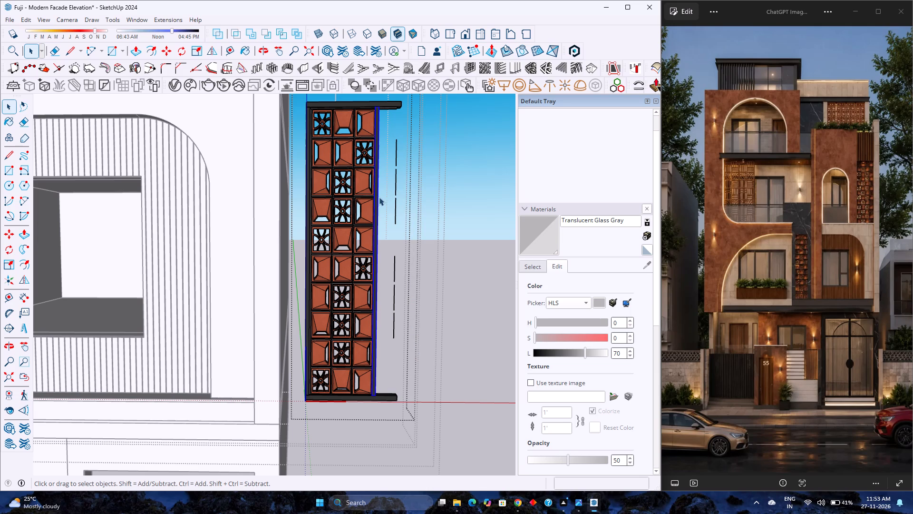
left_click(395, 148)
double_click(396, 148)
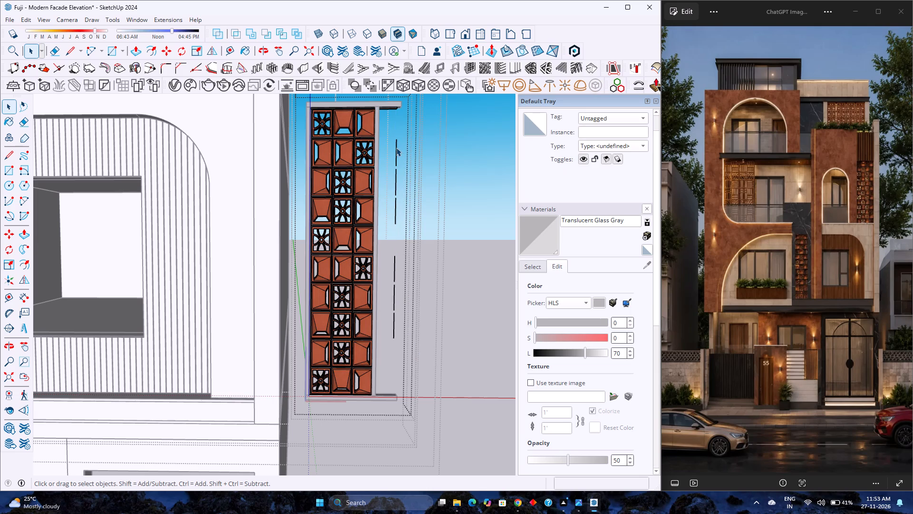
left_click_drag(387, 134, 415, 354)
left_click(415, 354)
Open the nested brick tile group and delete the stray vertical edges left beyond the moved post.
left_click(359, 287)
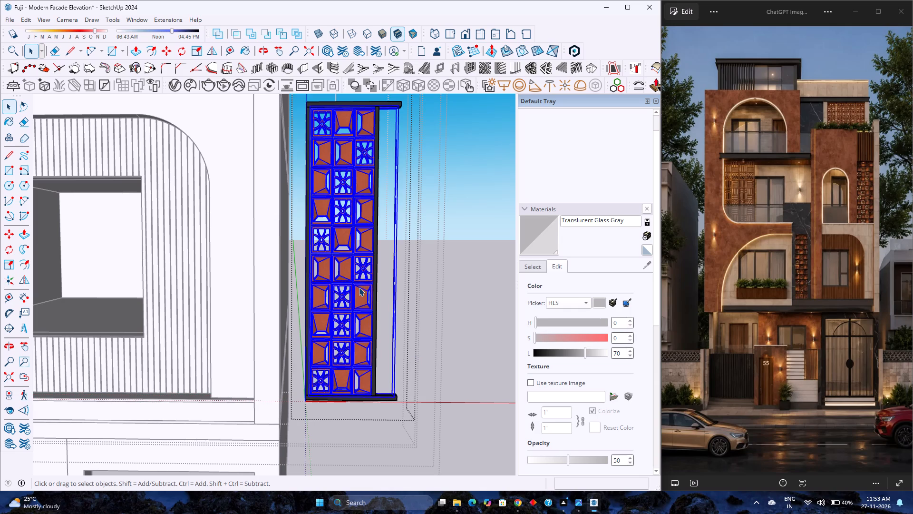
scroll(370, 282, "up", 1)
double_click(370, 282)
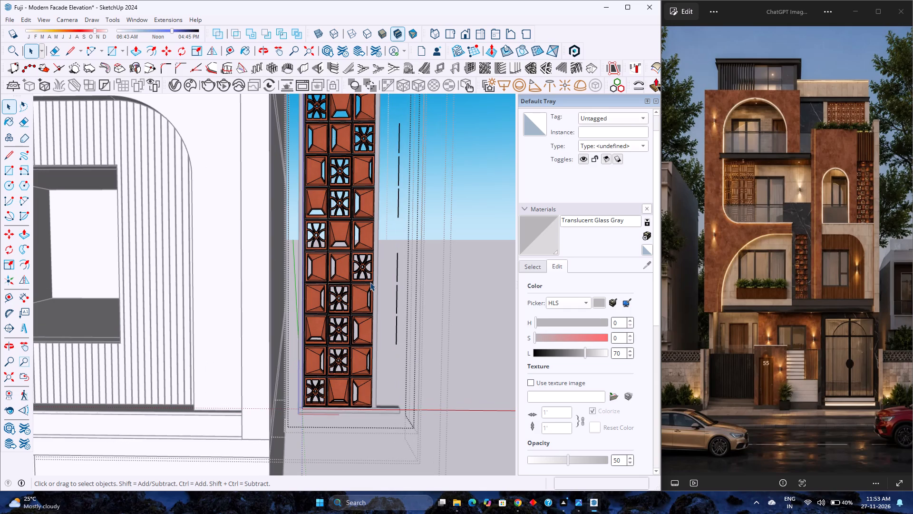
left_click(355, 285)
triple_click(355, 287)
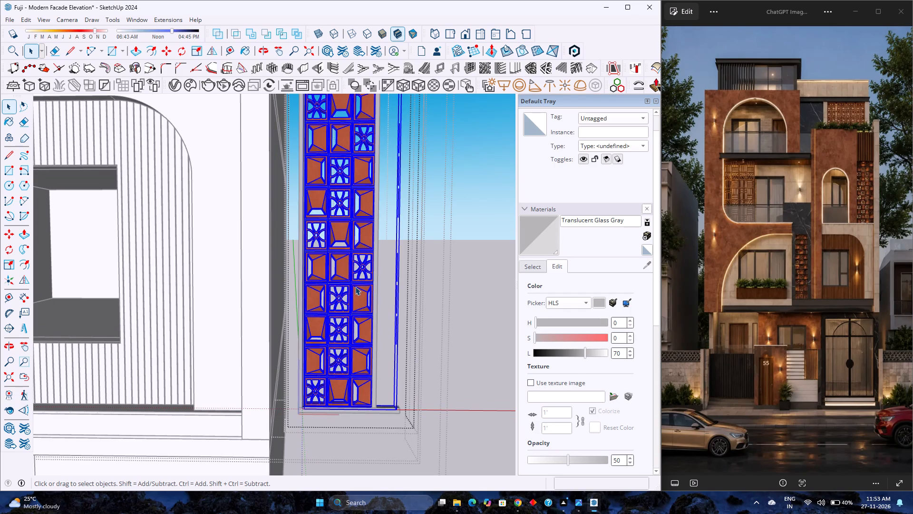
left_click_drag(389, 111, 382, 167)
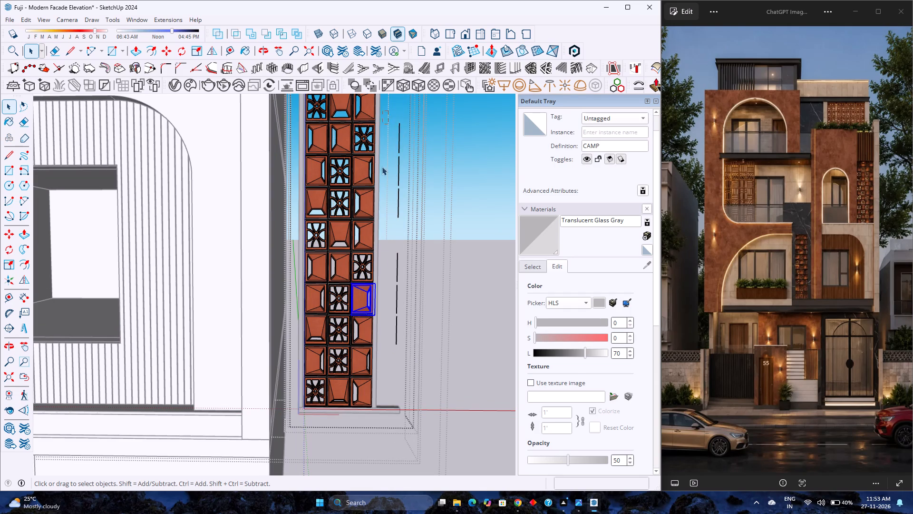
left_click_drag(382, 167, 416, 375)
key("Delete")
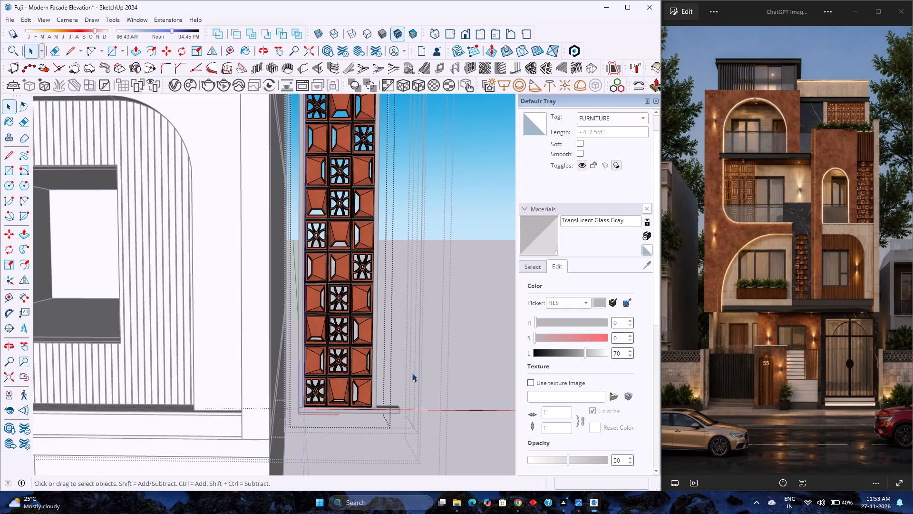
key("Escape")
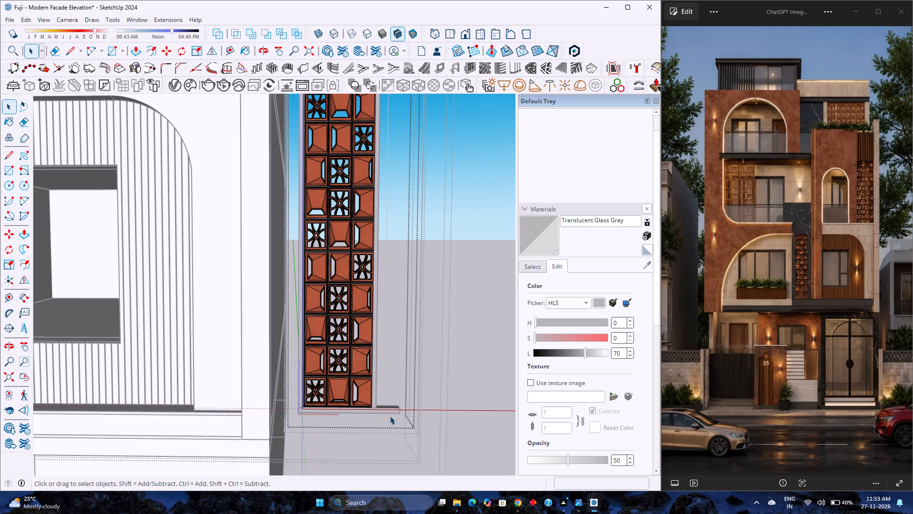
key("Escape")
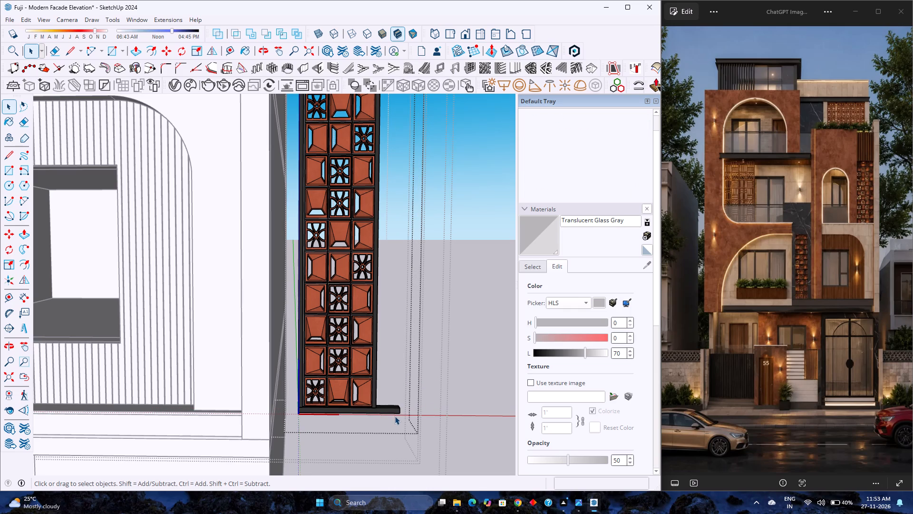
Push the protruding end of the frame's bottom rail back 7 3/4" to finish flush with the moved post.
scroll(399, 419, "down", 2)
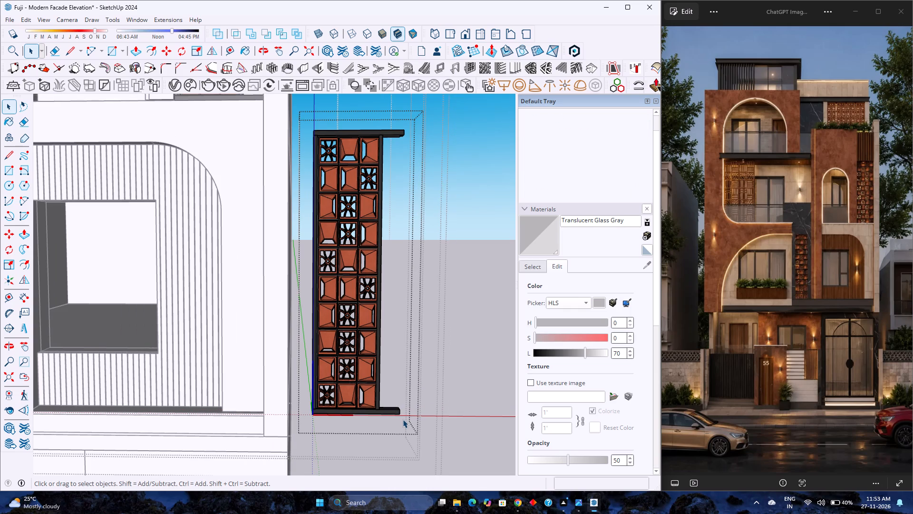
scroll(376, 392, "down", 1)
middle_click_drag(379, 392, 373, 400)
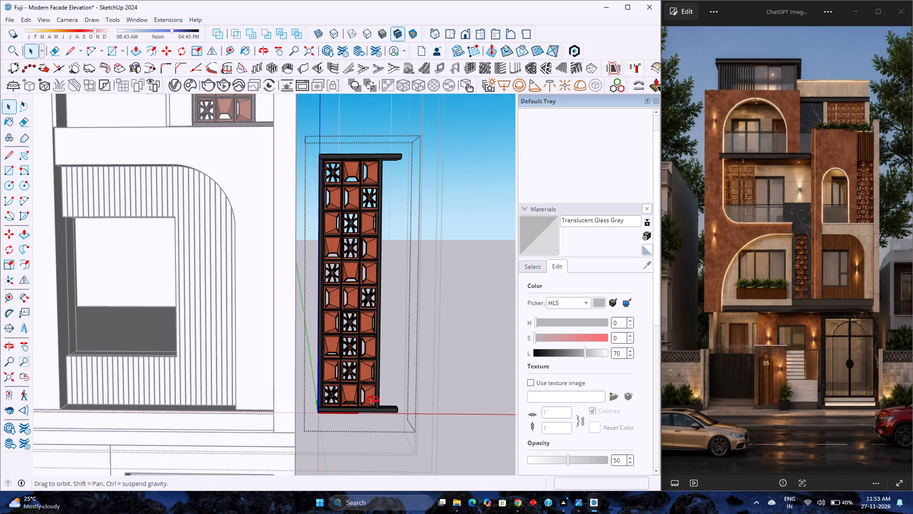
middle_click_drag(373, 400, 345, 430)
scroll(345, 430, "down", 2)
scroll(330, 463, "up", 3)
scroll(361, 439, "up", 3)
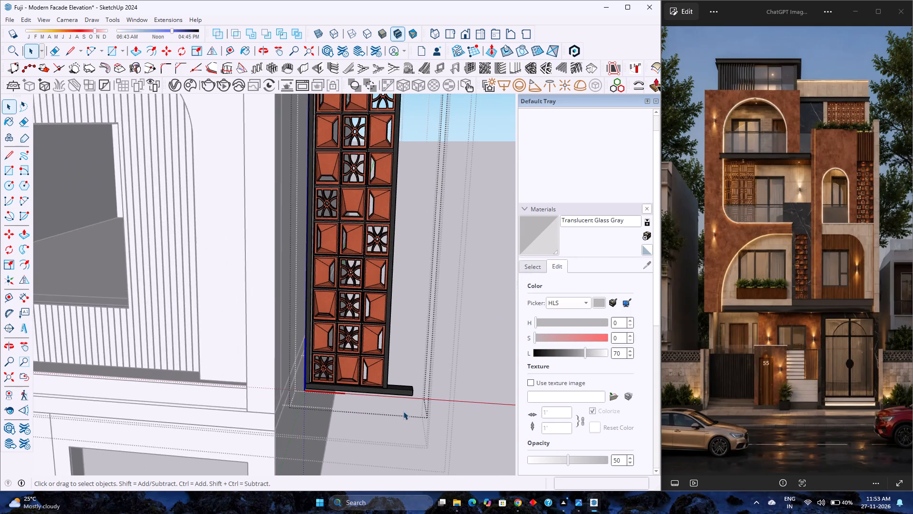
scroll(408, 404, "up", 8)
middle_click_drag(412, 397, 271, 410)
scroll(338, 424, "up", 1)
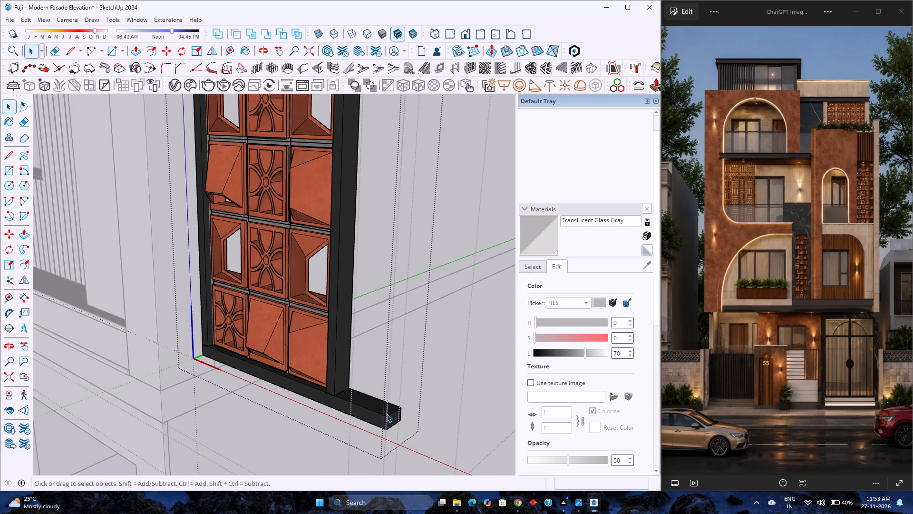
left_click(391, 417)
scroll(391, 417, "up", 6)
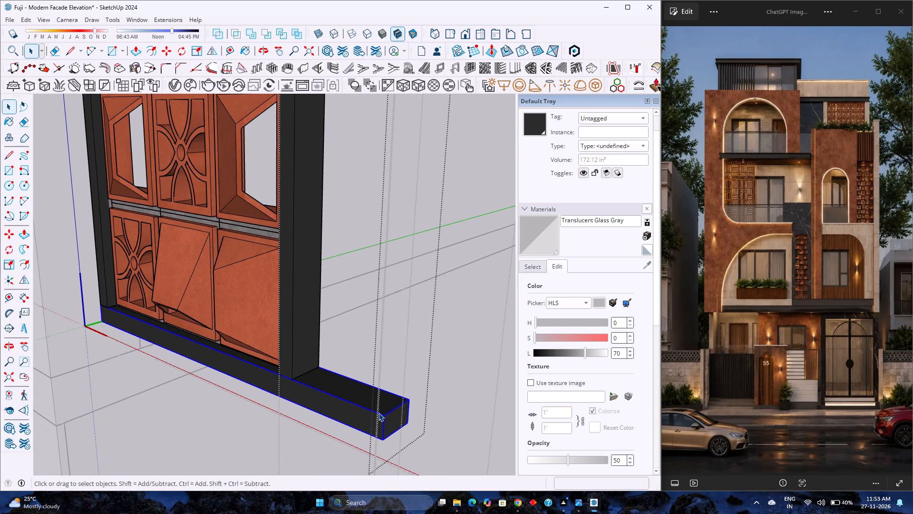
double_click(400, 416)
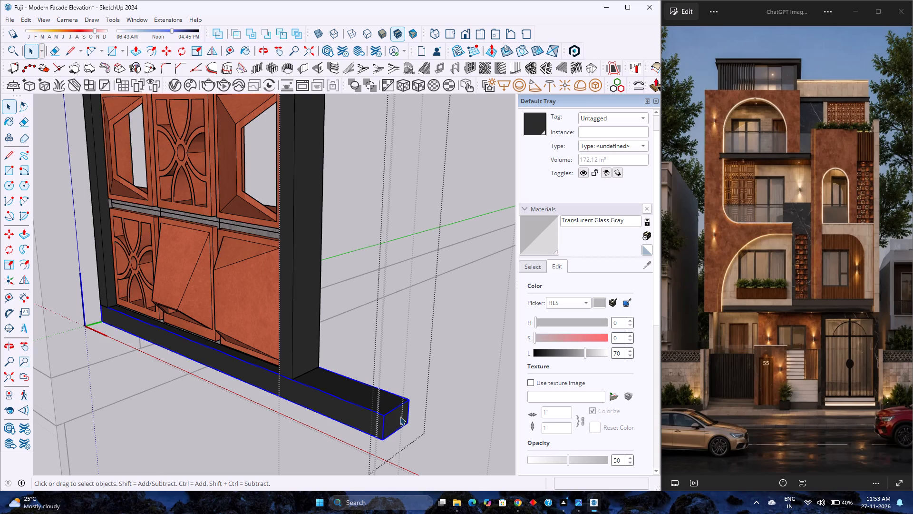
scroll(393, 417, "up", 3)
key("p")
left_click(394, 421)
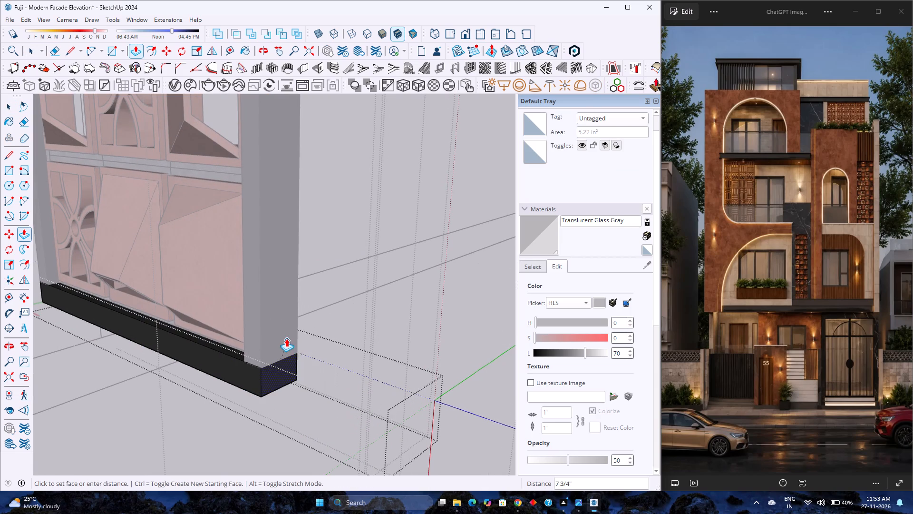
scroll(301, 384, "down", 1)
left_click(280, 332)
scroll(286, 362, "down", 4)
key("space")
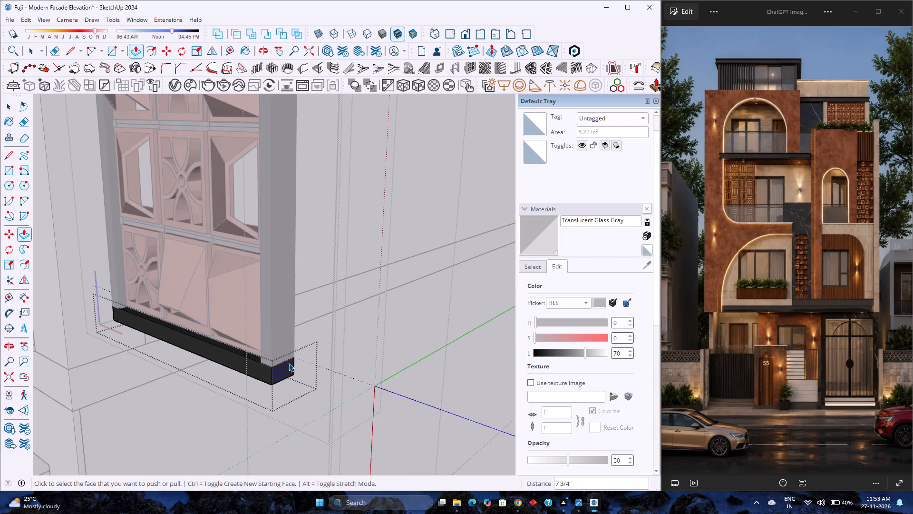
key("Escape")
Push the protruding end of the frame's top rail back about 7 13/16" to finish flush with the moved outer post.
scroll(289, 363, "down", 10)
middle_click_drag(332, 287, 331, 452, "shift")
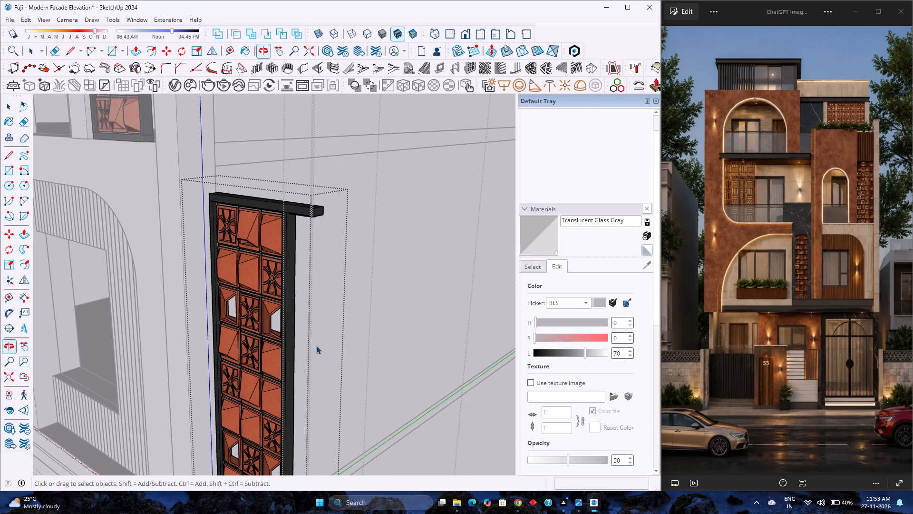
scroll(335, 203, "up", 2)
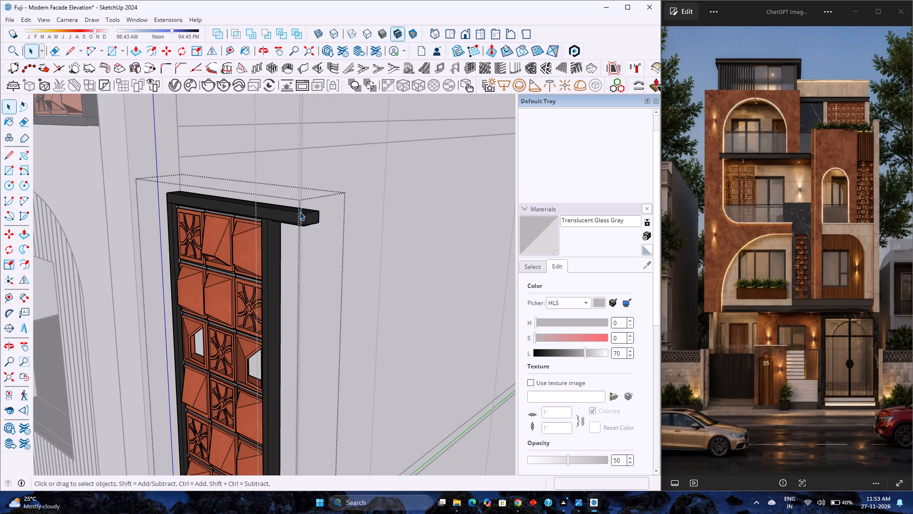
double_click(310, 217)
scroll(310, 217, "up", 5)
left_click(311, 220)
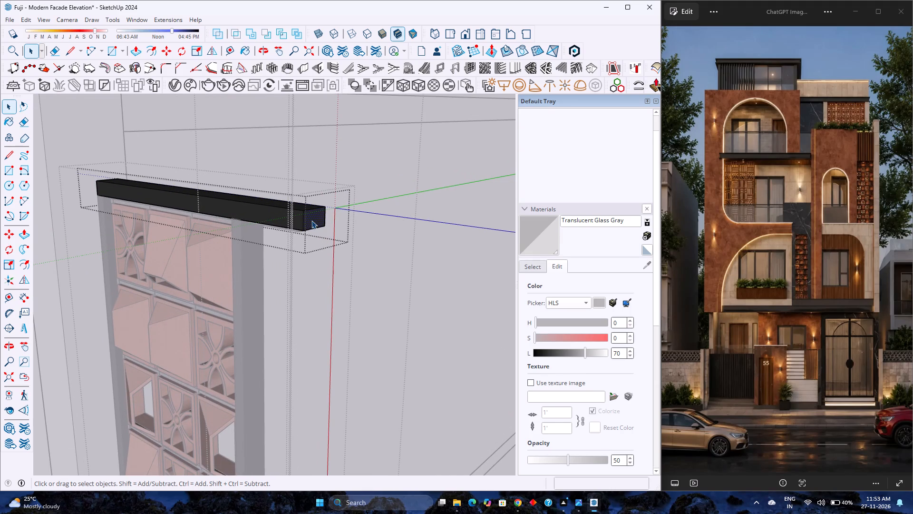
key("p")
left_click(311, 222)
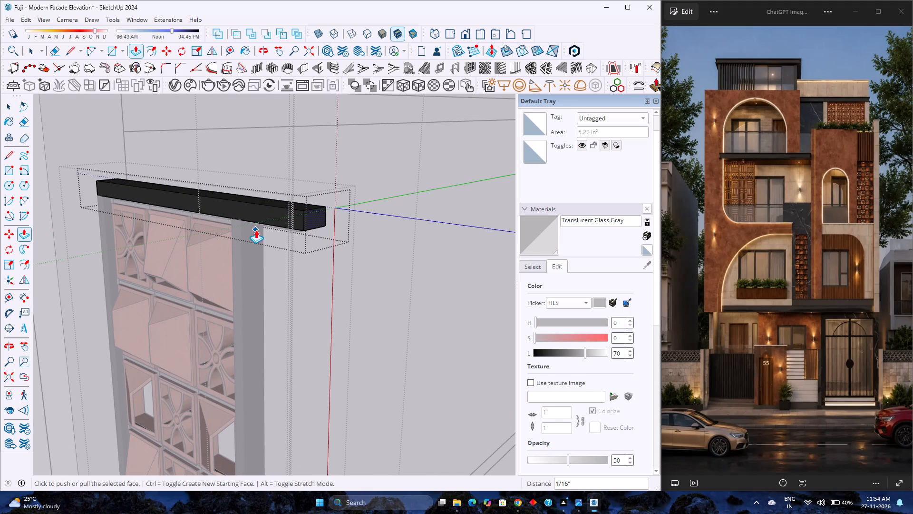
key("Escape")
left_click(318, 217)
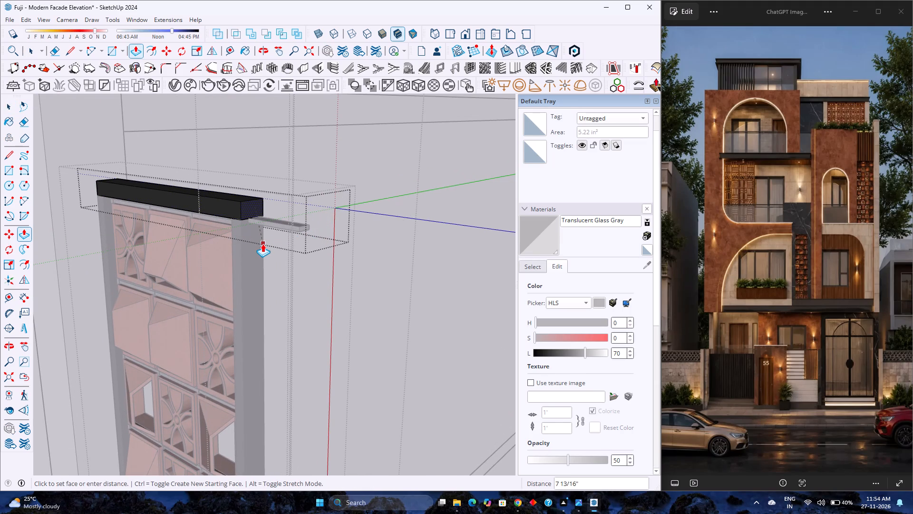
left_click(262, 244)
key("space")
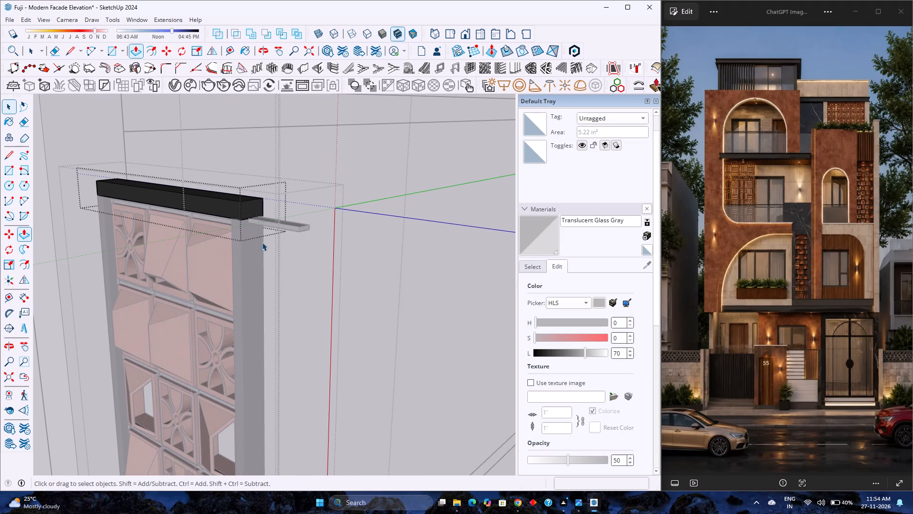
key("Escape")
Push the thin strip above the tiles back to the outer post's inner face and leave the panel's nested groups.
double_click(297, 227)
scroll(297, 229, "up", 2)
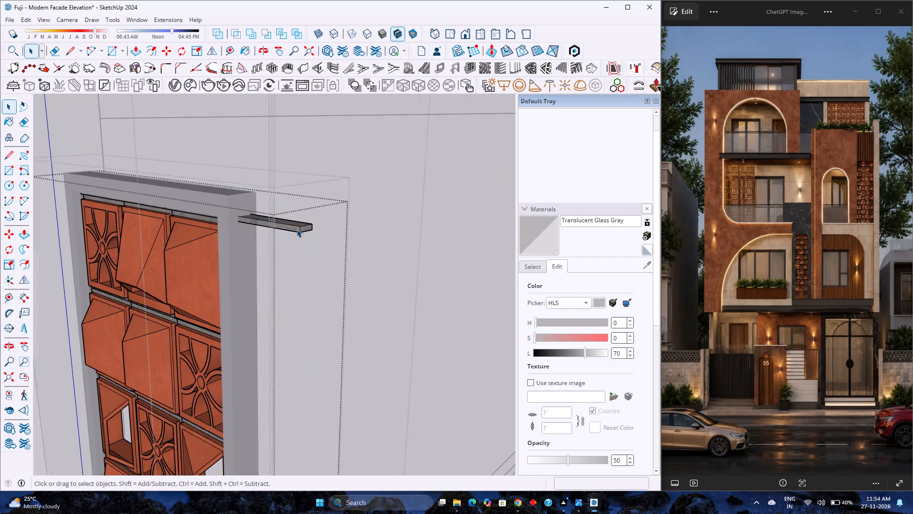
scroll(297, 229, "up", 5)
double_click(307, 229)
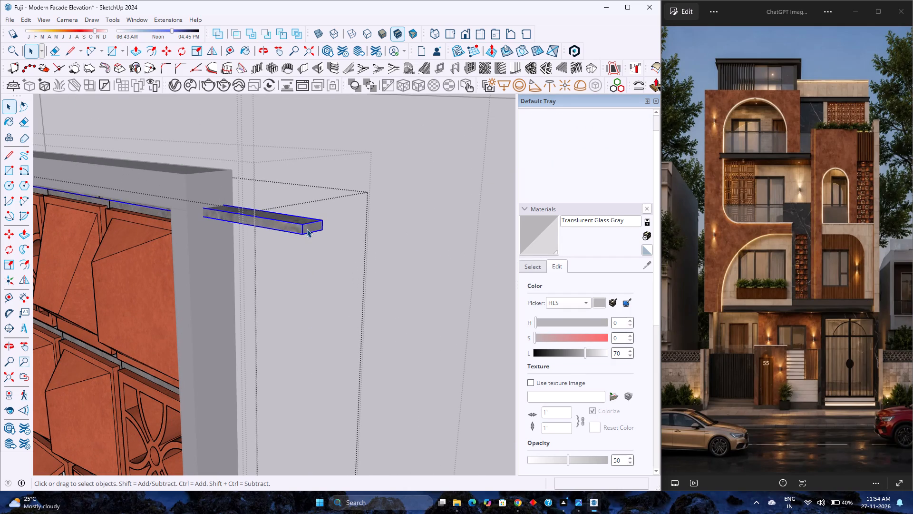
key("p")
left_click(309, 227)
scroll(198, 234, "up", 2)
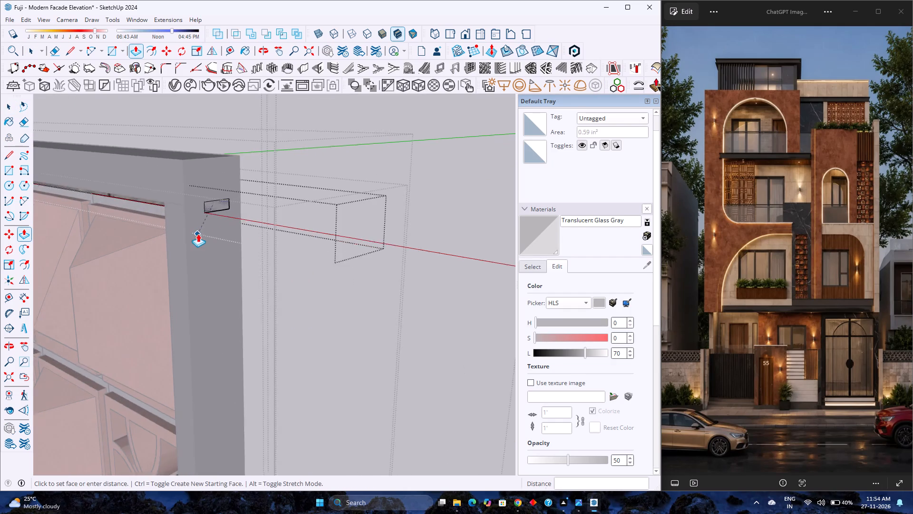
scroll(198, 234, "up", 5)
middle_click_drag(175, 245, 415, 192)
scroll(108, 224, "up", 4)
middle_click_drag(112, 217, 128, 217)
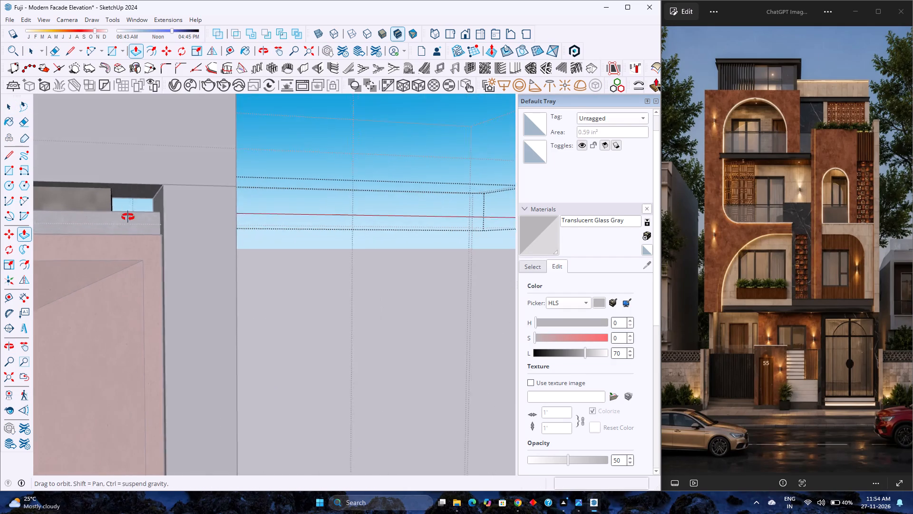
middle_click_drag(128, 217, 162, 230)
left_click(157, 220)
scroll(251, 241, "down", 4)
key("space")
scroll(248, 239, "down", 5)
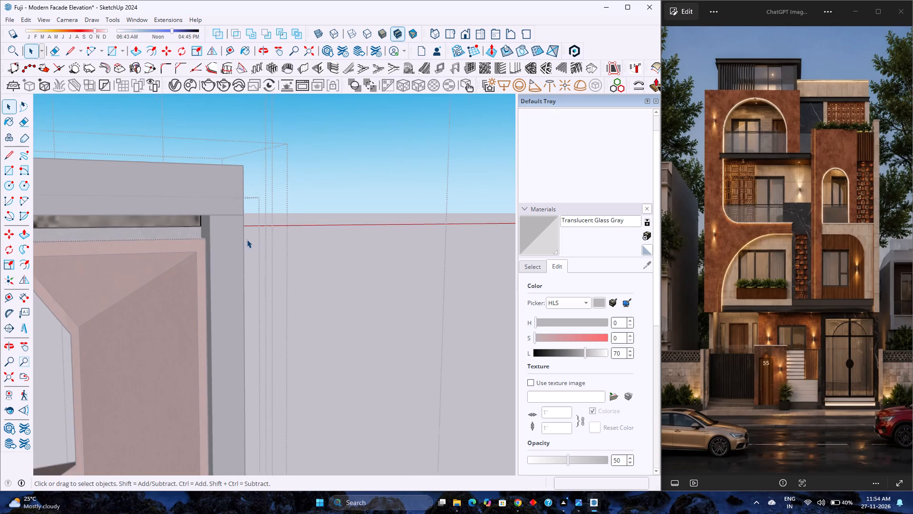
key("Escape")
scroll(253, 236, "down", 20)
scroll(253, 236, "down", 3)
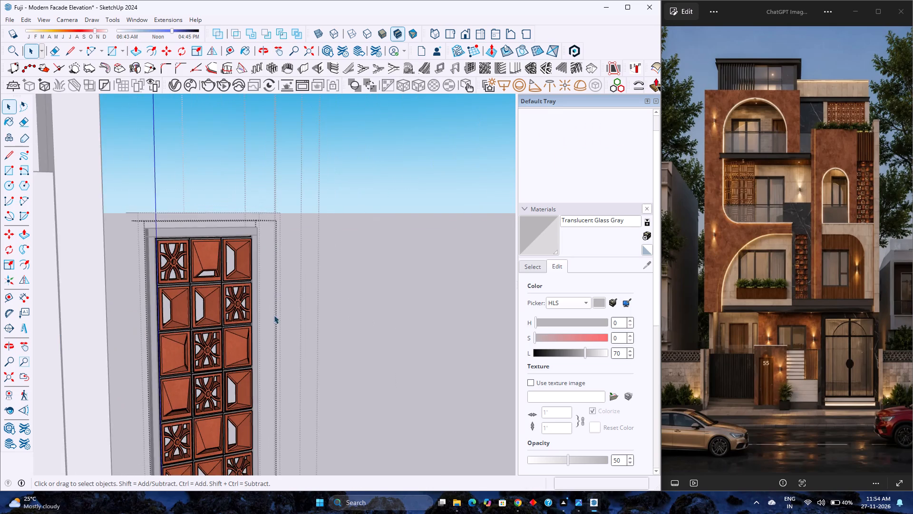
scroll(270, 310, "down", 1, "shift")
middle_click_drag(270, 309, 294, 257, "shift")
left_click(366, 257)
scroll(366, 255, "down", 3)
left_click(369, 253)
scroll(368, 252, "down", 2)
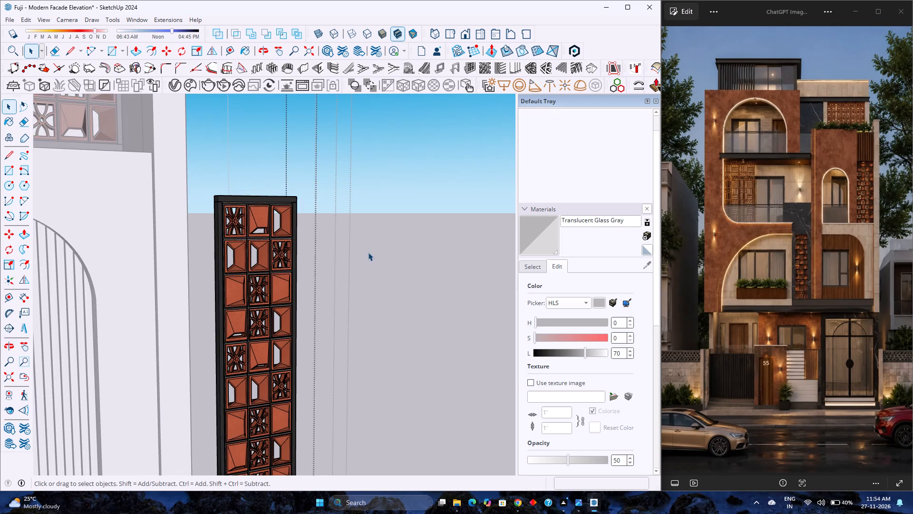
scroll(368, 252, "down", 1)
Move the Jaali+Partition panel about 12' 2 1/2" by its lower corner onto the ledge in the narrow slot beside the large arch.
left_click(275, 278)
scroll(278, 277, "down", 5)
middle_click_drag(279, 280, 310, 201, "shift")
middle_click_drag(327, 229, 270, 265)
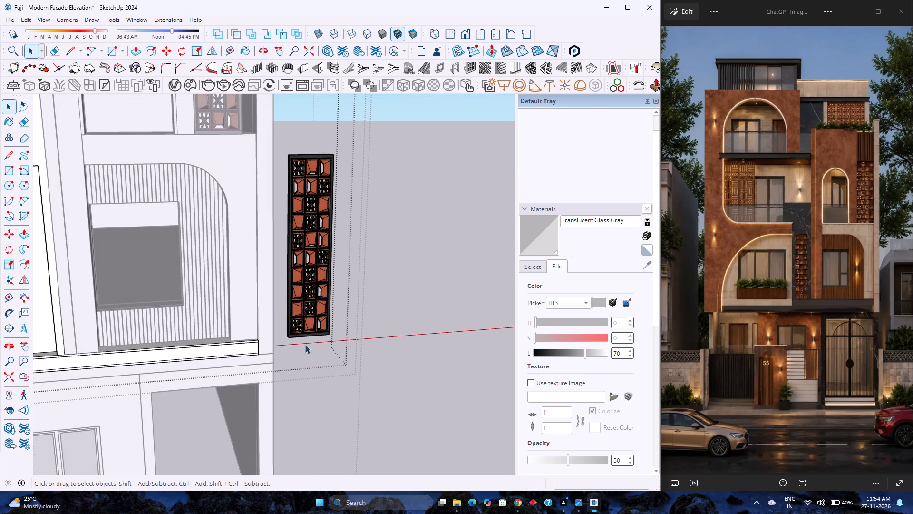
left_click(305, 333)
key("m")
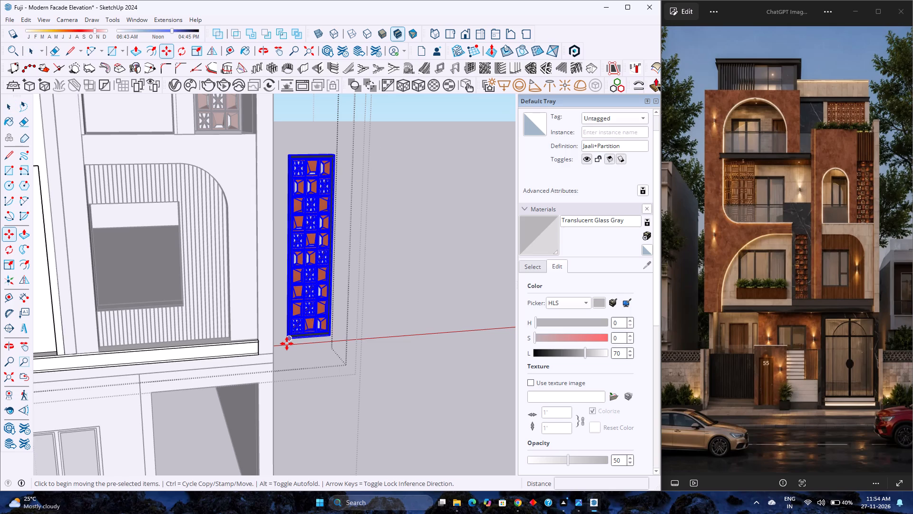
scroll(287, 344, "up", 5)
scroll(287, 344, "down", 1)
scroll(287, 344, "up", 3)
middle_click_drag(287, 336, 362, 268, "shift")
scroll(350, 285, "up", 4)
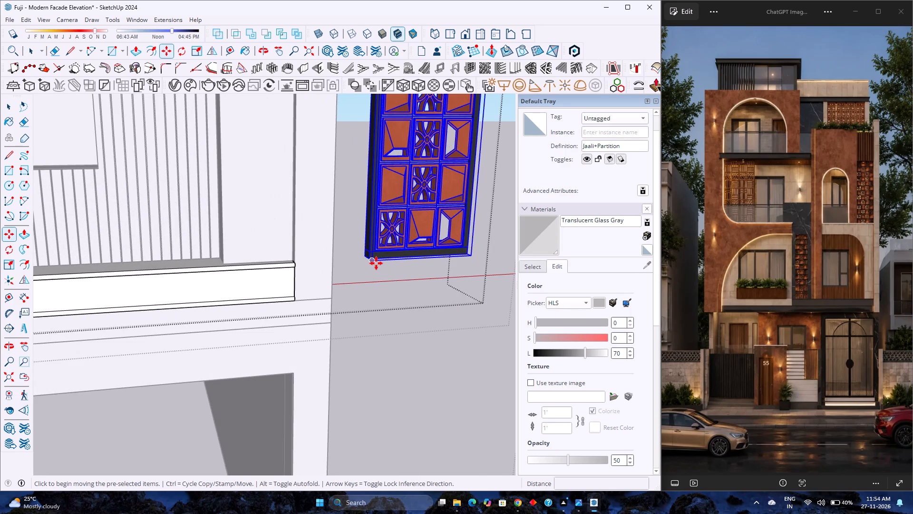
left_click(376, 263)
scroll(369, 257, "down", 9)
scroll(230, 264, "up", 3)
middle_click(182, 270)
middle_click_drag(184, 270, 205, 330)
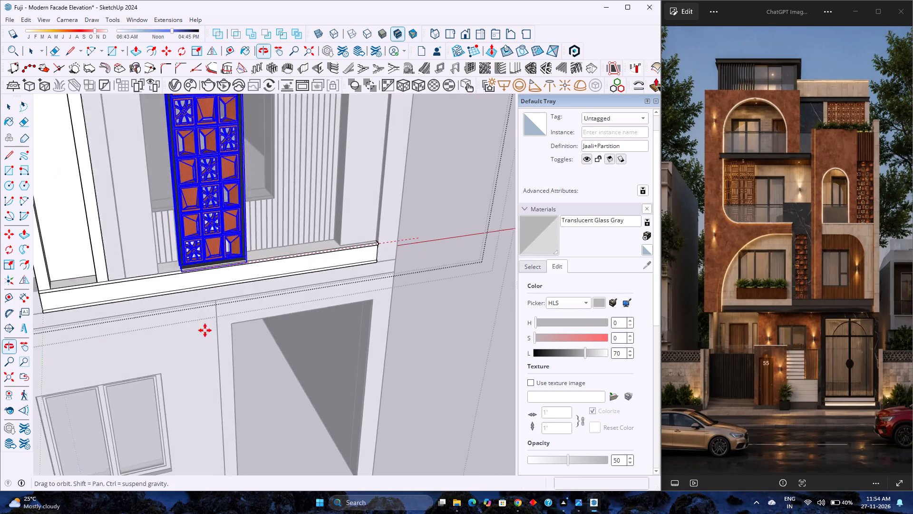
middle_click_drag(205, 330, 205, 330)
middle_click_drag(140, 306, 336, 257, "shift")
scroll(269, 253, "up", 12)
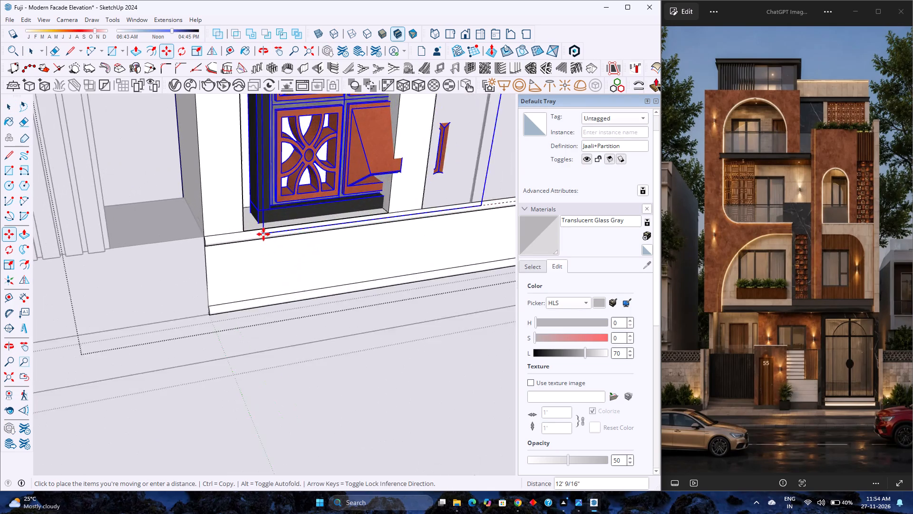
scroll(263, 234, "up", 1)
middle_click_drag(263, 234, 186, 319)
left_click(253, 226)
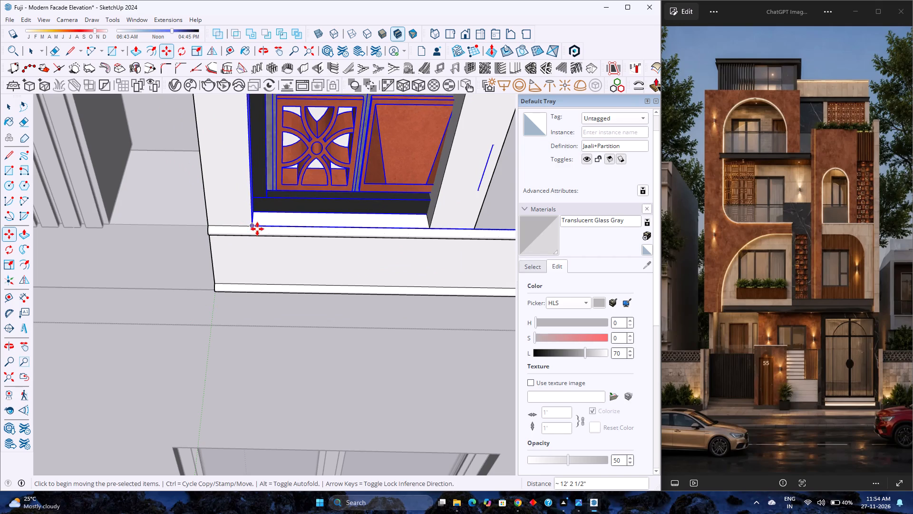
Scale the panel's width along the red axis by about 0.63 so it fits inside the narrow slot.
scroll(279, 239, "down", 8)
middle_click_drag(289, 228, 262, 313, "shift")
middle_click(262, 313, "shift")
scroll(262, 314, "down", 8, "shift")
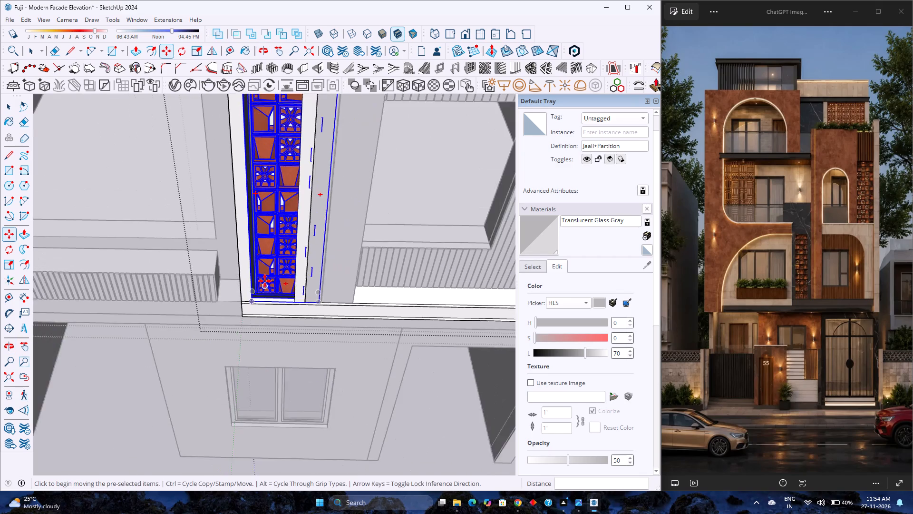
scroll(265, 281, "down", 5, "shift")
middle_click_drag(268, 257, 260, 314, "shift")
middle_click_drag(259, 304, 292, 233)
key("s")
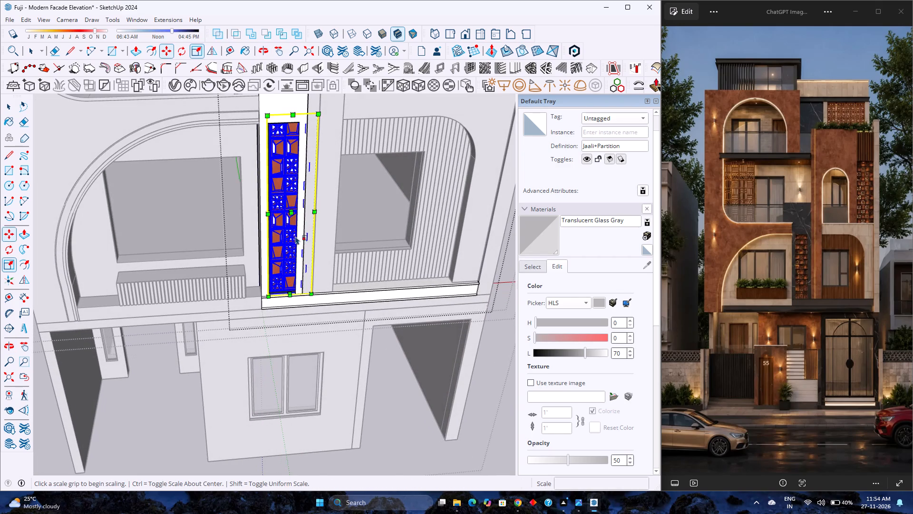
scroll(308, 213, "up", 5)
key("k")
scroll(311, 208, "up", 8)
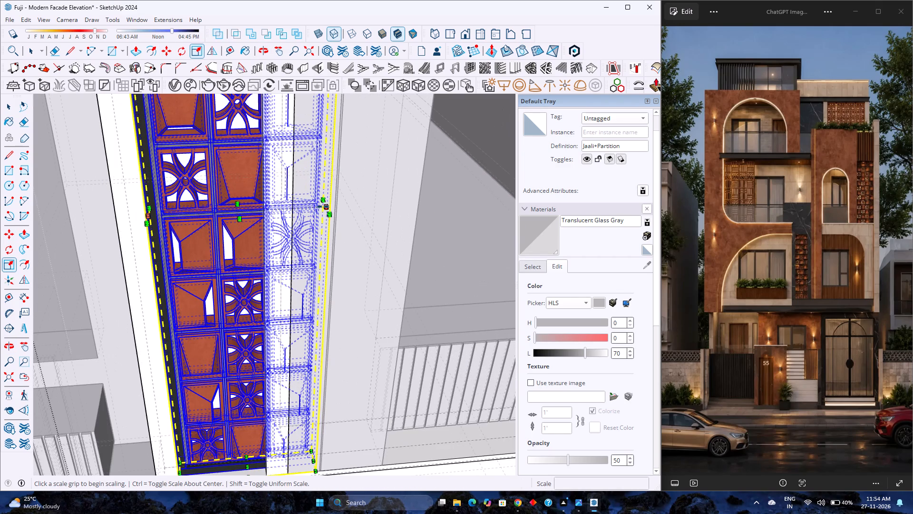
left_click(323, 207)
left_click(265, 193)
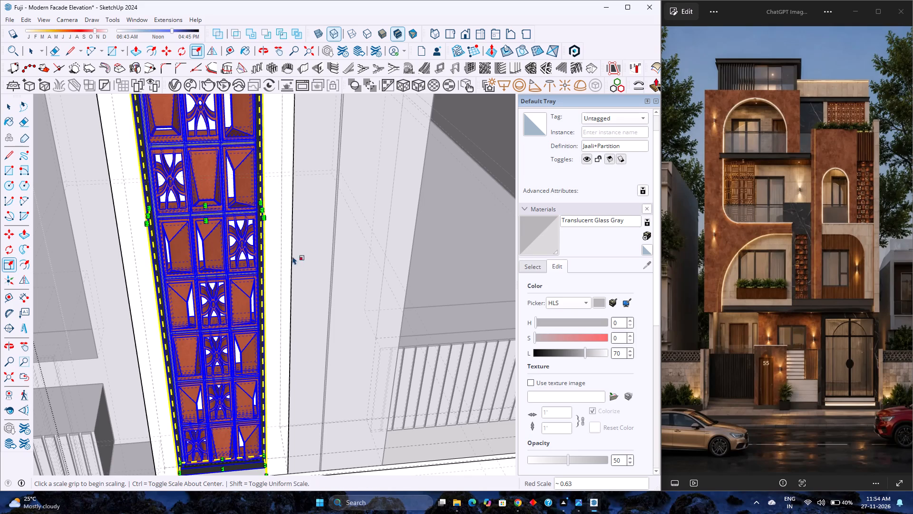
Scale the panel's height along the blue axis by 0.91, and again by about 1.06 to meet the slot's top edge.
scroll(300, 262, "down", 7)
middle_click_drag(290, 221, 341, 423, "shift")
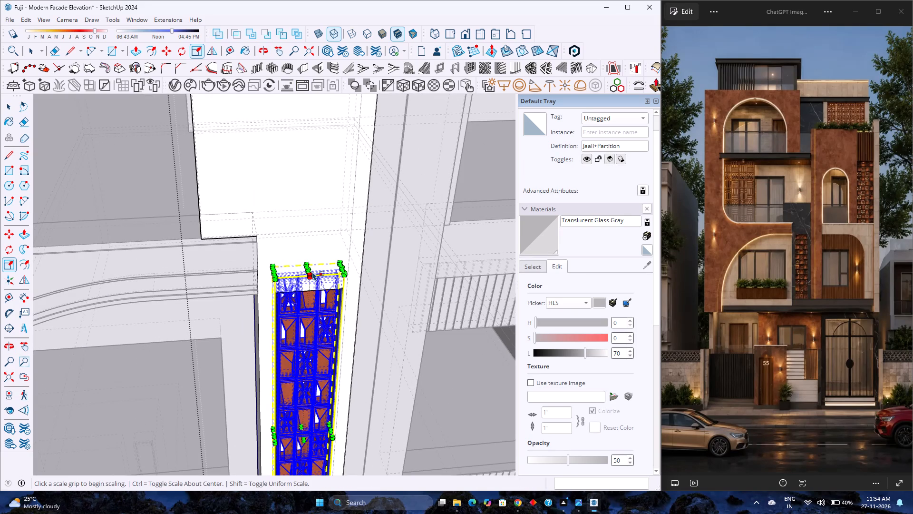
left_click(312, 268)
left_click(312, 302)
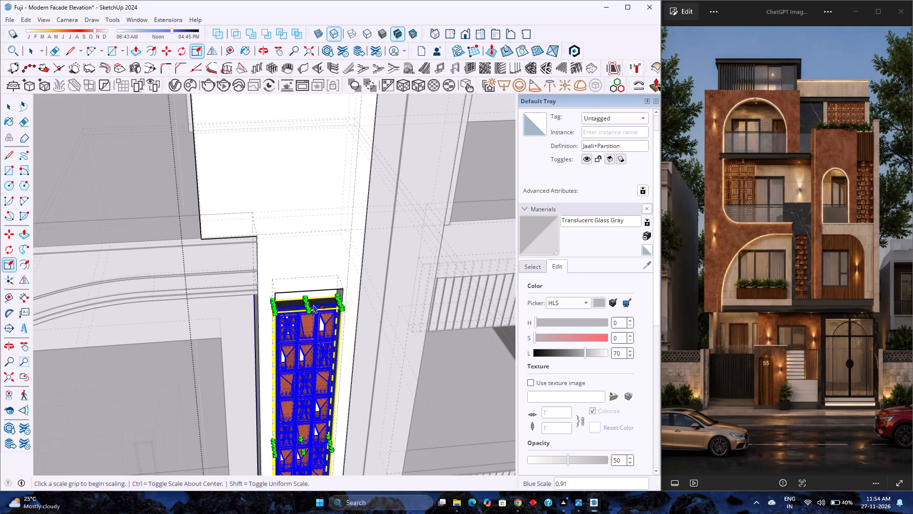
scroll(308, 299, "up", 7)
key("k")
scroll(304, 306, "up", 2)
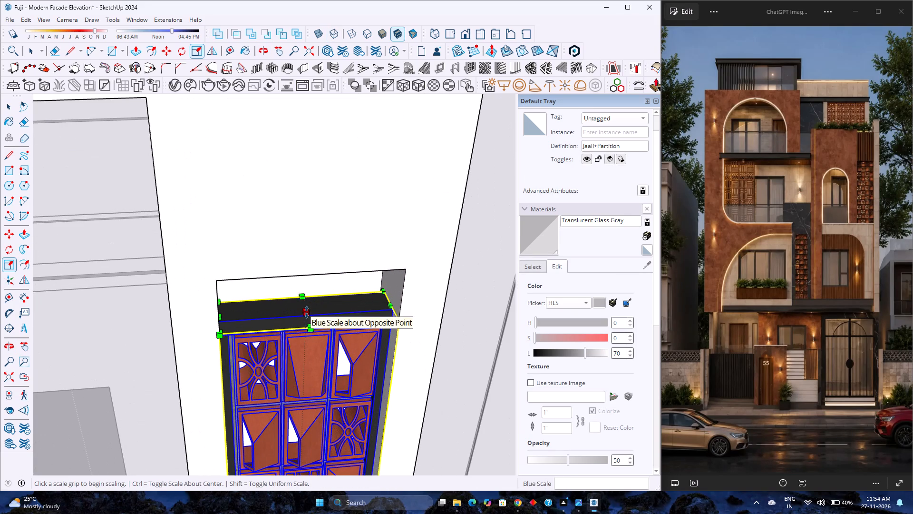
left_click(307, 312)
left_click(407, 269)
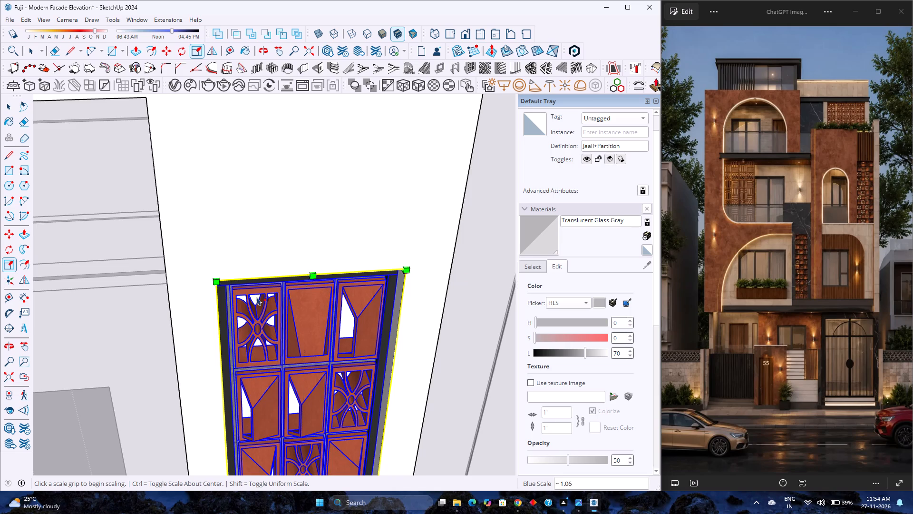
scroll(267, 294, "down", 10)
key("space")
scroll(283, 293, "down", 6)
key("Escape")
scroll(283, 293, "down", 9)
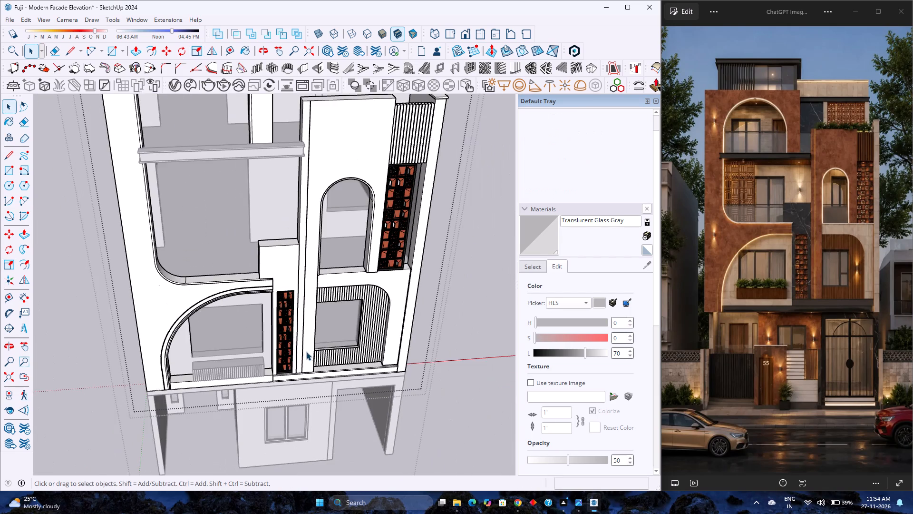
Leave the open facade group and save the model.
middle_click_drag(301, 353, 281, 291)
middle_click(281, 291)
scroll(284, 283, "down", 9)
middle_click_drag(311, 247, 355, 304, "shift")
middle_click_drag(334, 304, 323, 267)
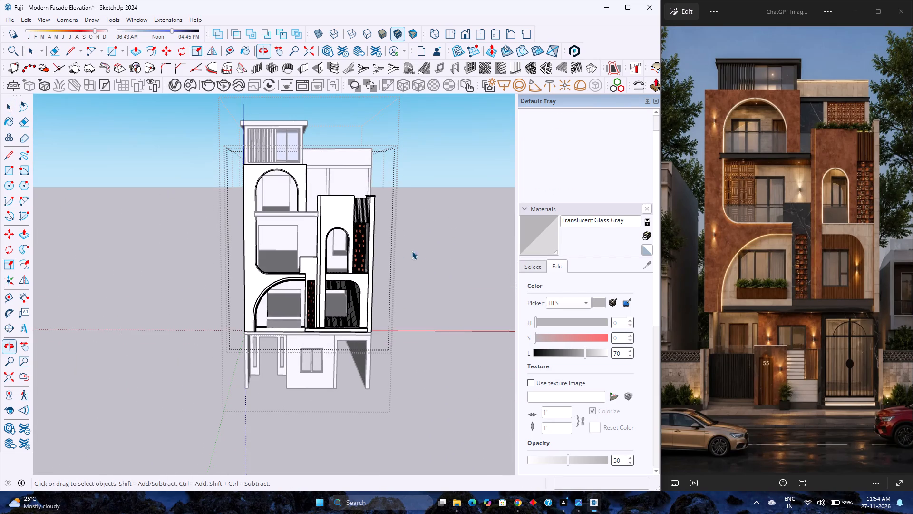
left_click(420, 249)
key("ctrl+s")
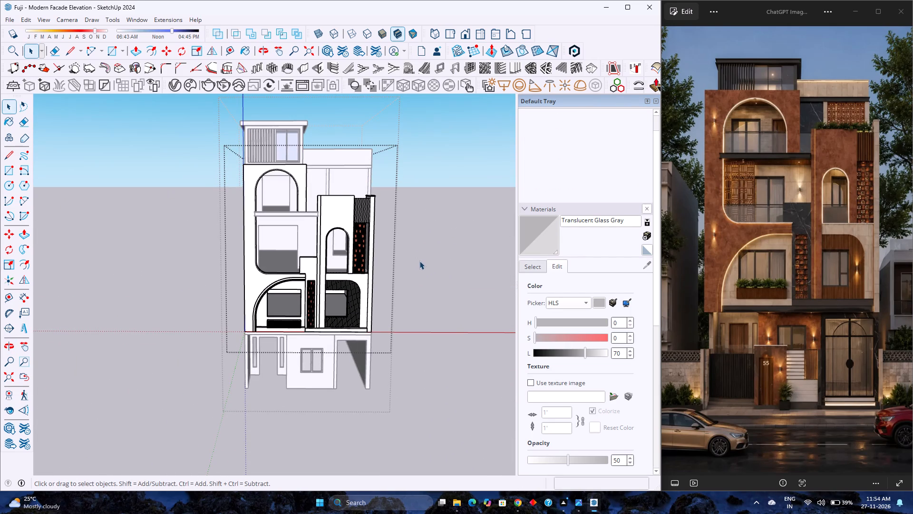
left_click(419, 261)
In the arch wall group, measure from the balcony ledge's corner up the block above the jaali slot.
scroll(388, 268, "up", 4)
scroll(387, 268, "down", 2)
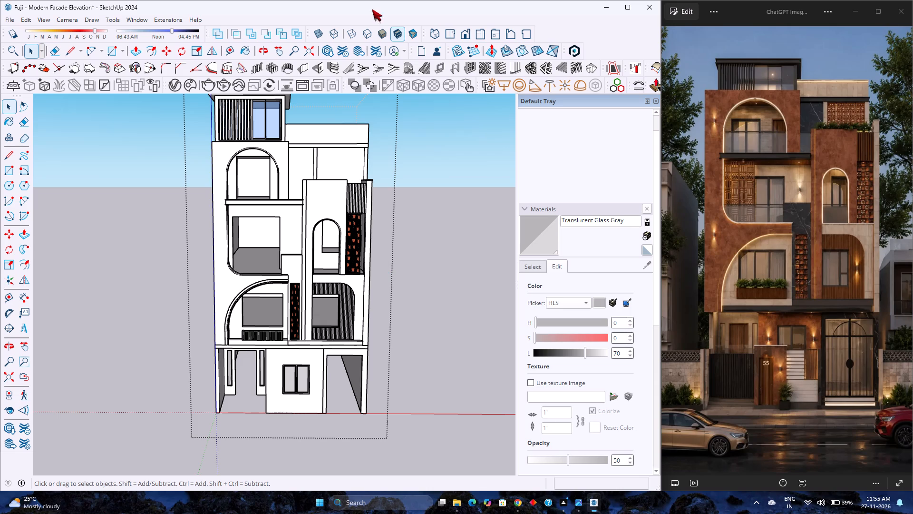
scroll(321, 229, "up", 1)
scroll(248, 254, "up", 3)
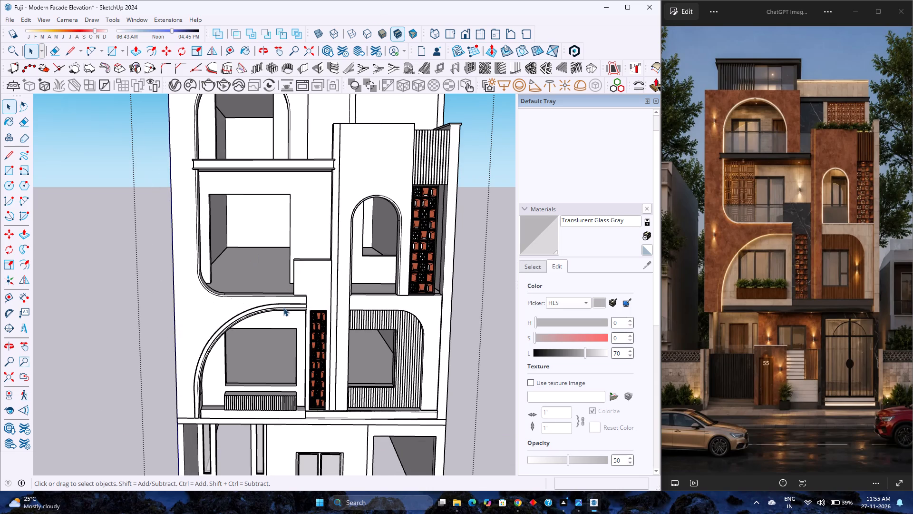
scroll(283, 307, "up", 5)
middle_click_drag(283, 299, 372, 318)
middle_click(372, 318)
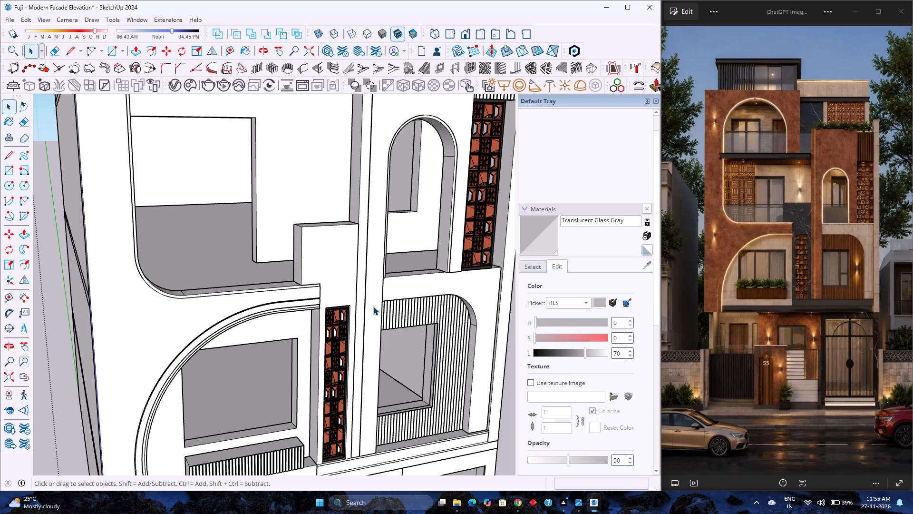
scroll(330, 308, "down", 4)
scroll(265, 269, "up", 2)
double_click(294, 297)
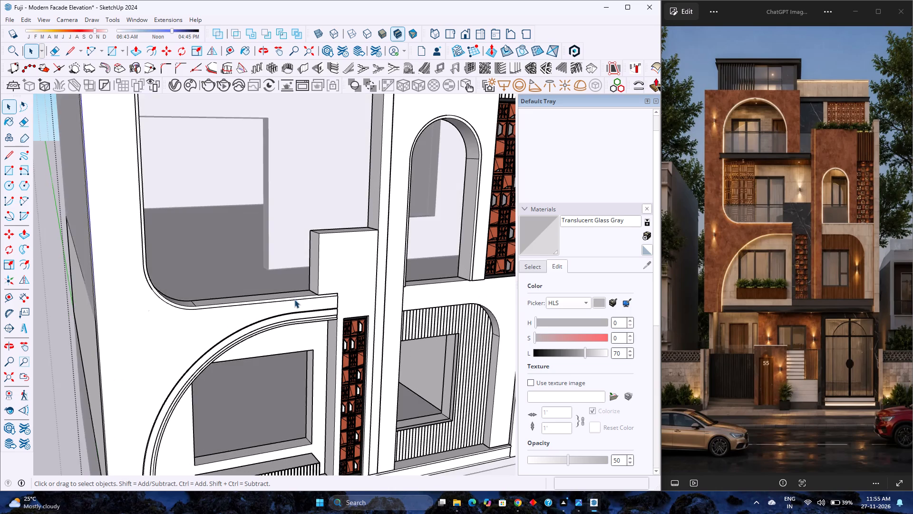
scroll(294, 299, "up", 3)
double_click(295, 298)
double_click(296, 297)
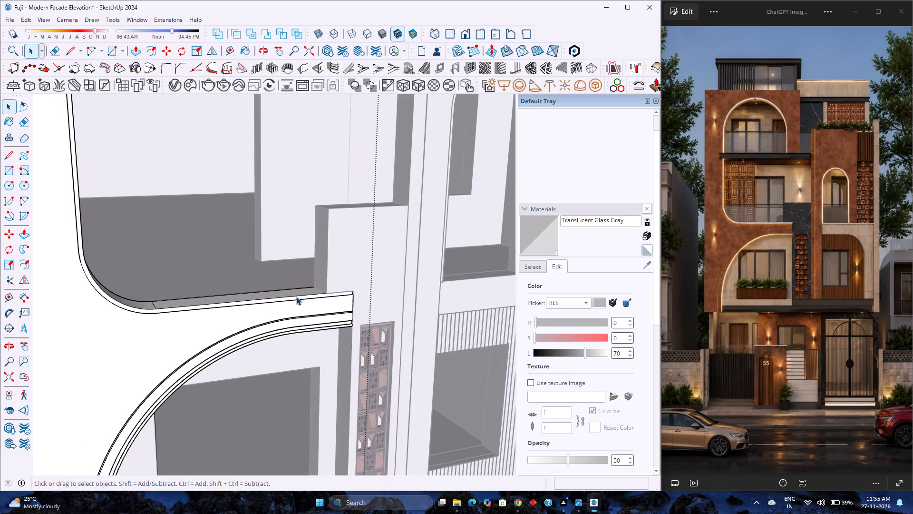
left_click(301, 292)
scroll(346, 292, "down", 2)
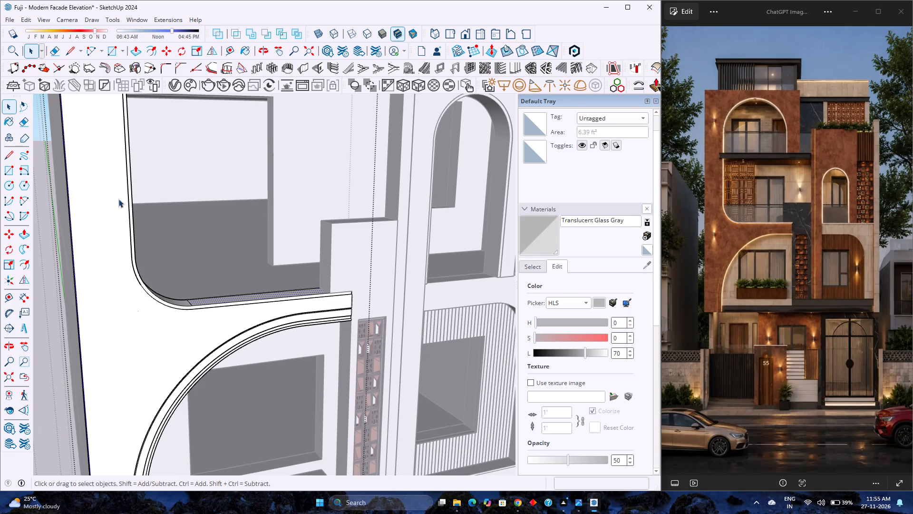
left_click(228, 51)
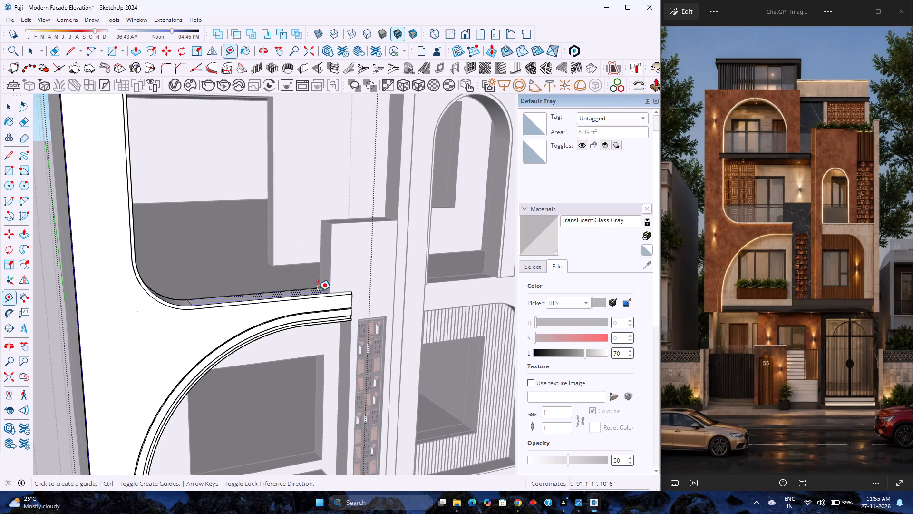
left_click(319, 294)
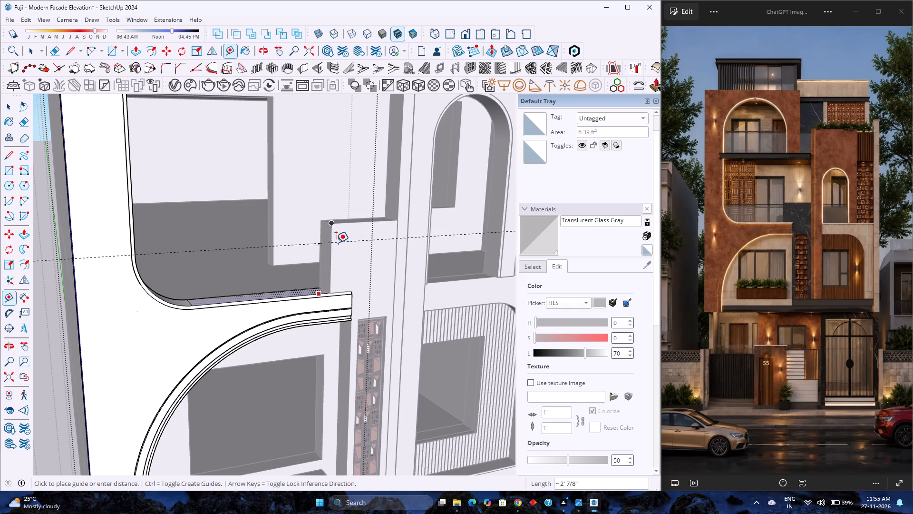
key("p")
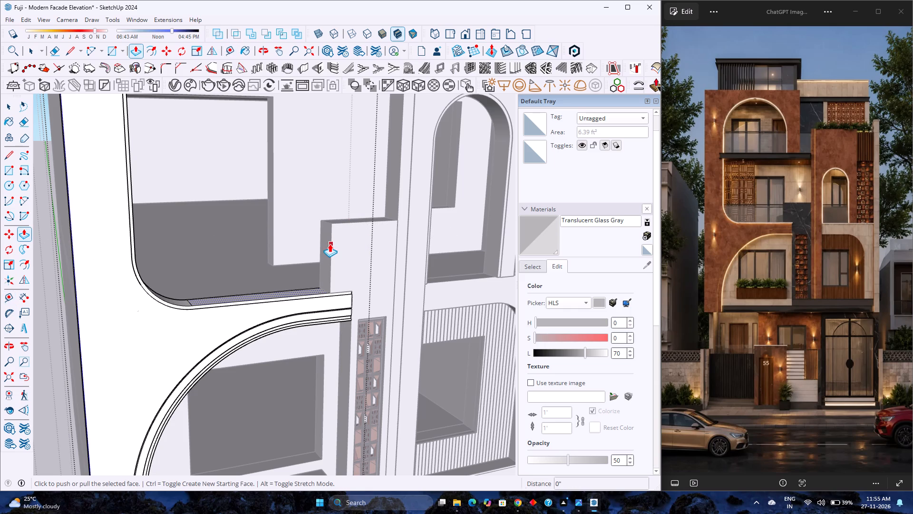
key("Escape")
key("space")
key("Escape")
Inside the block's group above the jaali panel, push/pull its side face facing the balcony opening outward by 3".
double_click(341, 241)
scroll(332, 245, "up", 4)
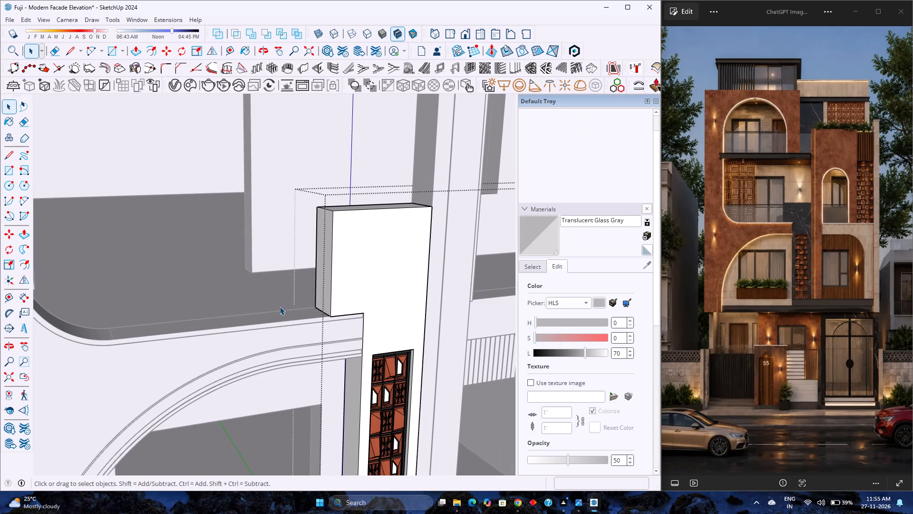
key("p")
key("space")
left_click(330, 277)
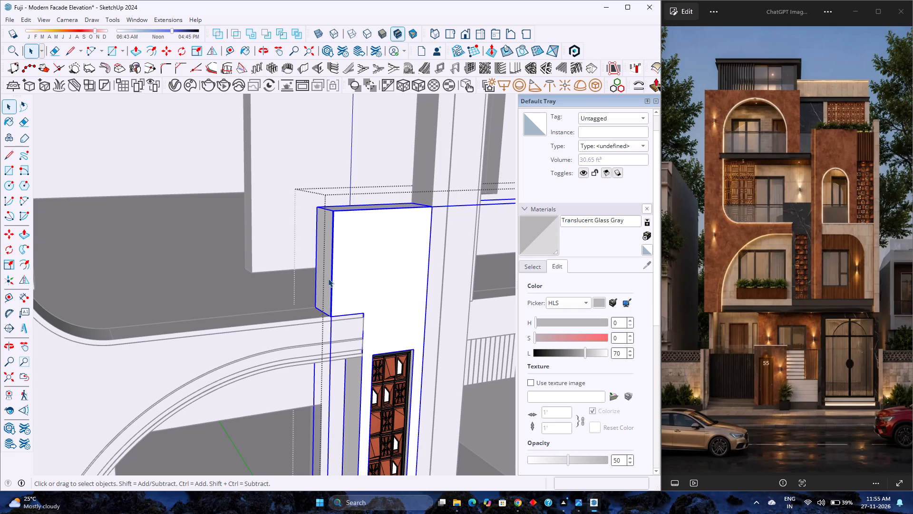
double_click(349, 270)
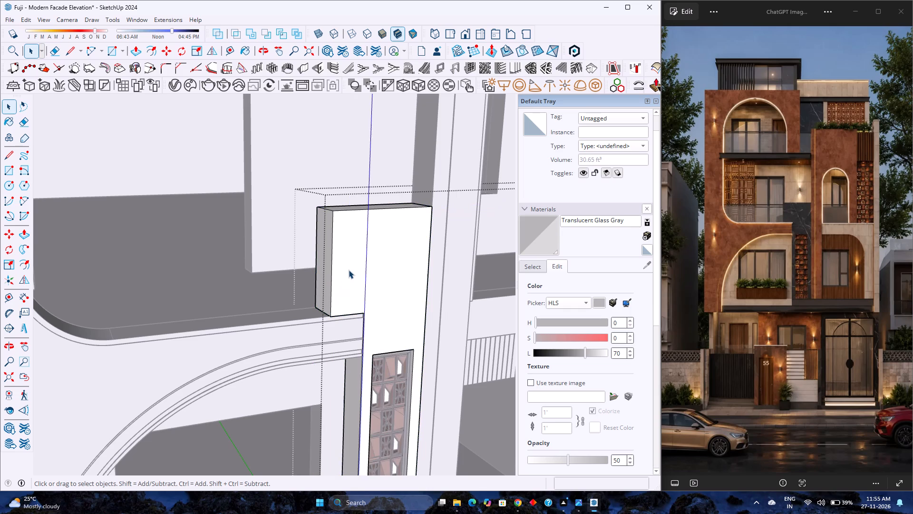
scroll(307, 249, "up", 3)
left_click(330, 246)
key("p")
left_click(330, 246)
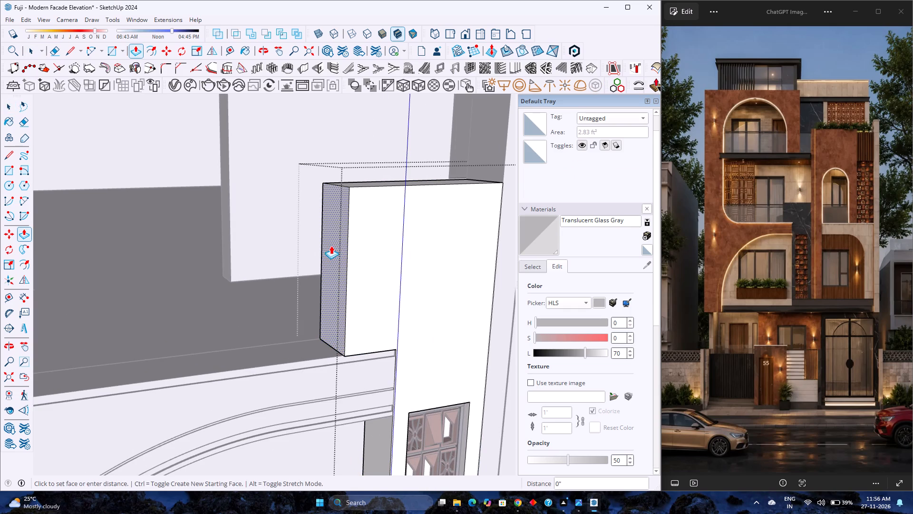
key("3")
key("Return")
Raise the top face of the same block by 3" with Push/Pull.
scroll(327, 274, "down", 4)
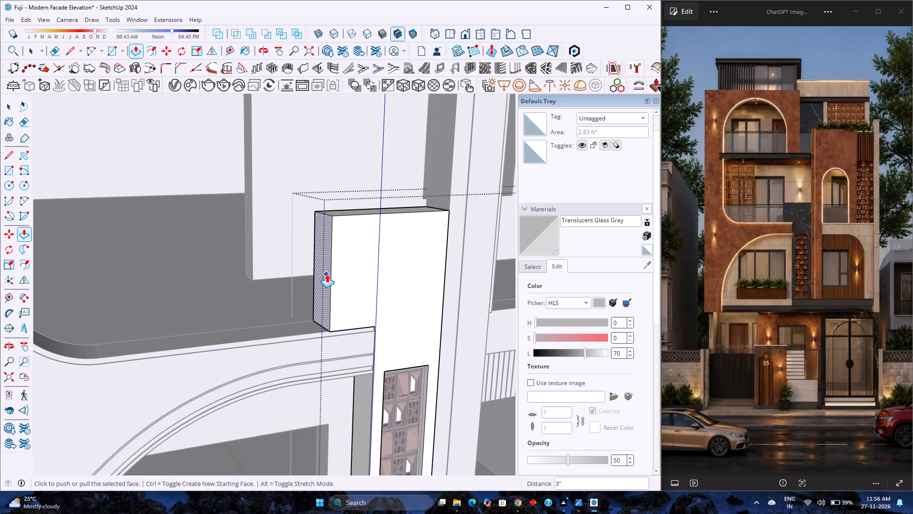
middle_click_drag(356, 213, 370, 286)
middle_click(370, 286)
key("Escape")
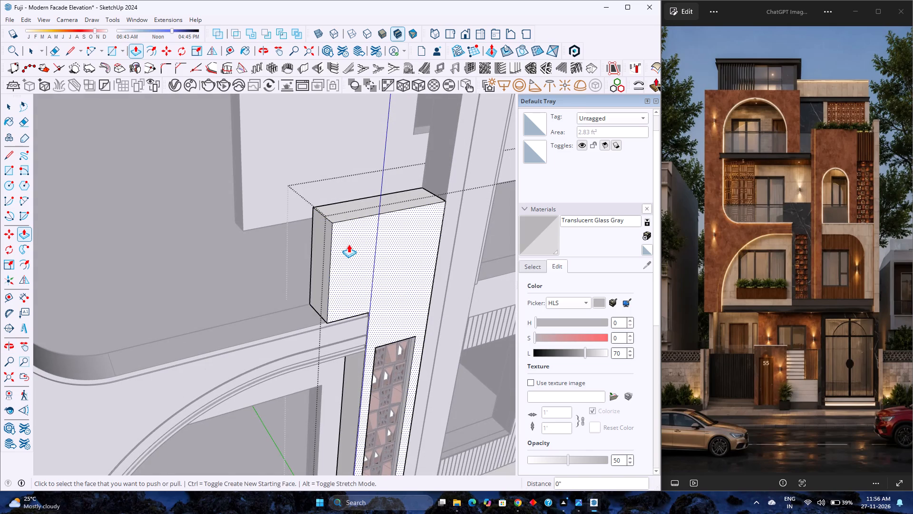
left_click(359, 211)
key("3")
key("Return")
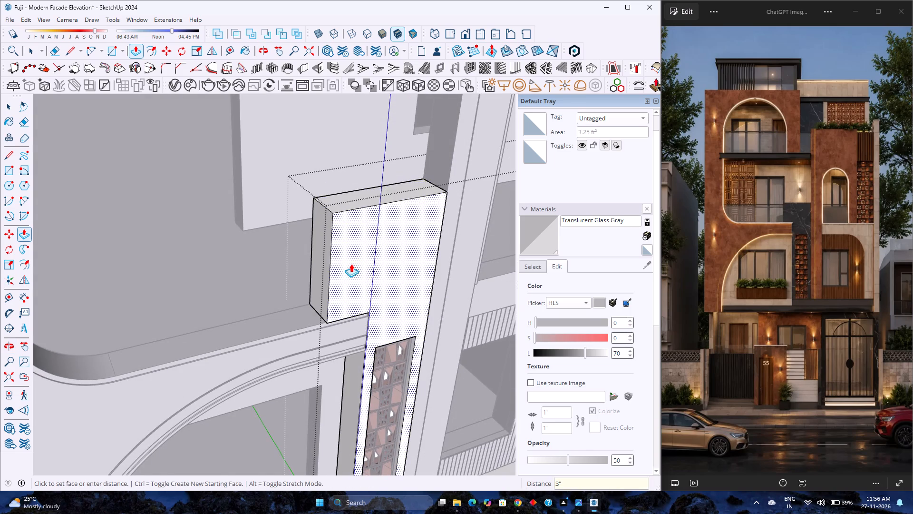
Place a horizontal guide 2'10" above the block's lower edge and leave the block's group.
middle_click_drag(350, 266, 347, 219)
scroll(348, 217, "down", 4)
left_click(226, 44)
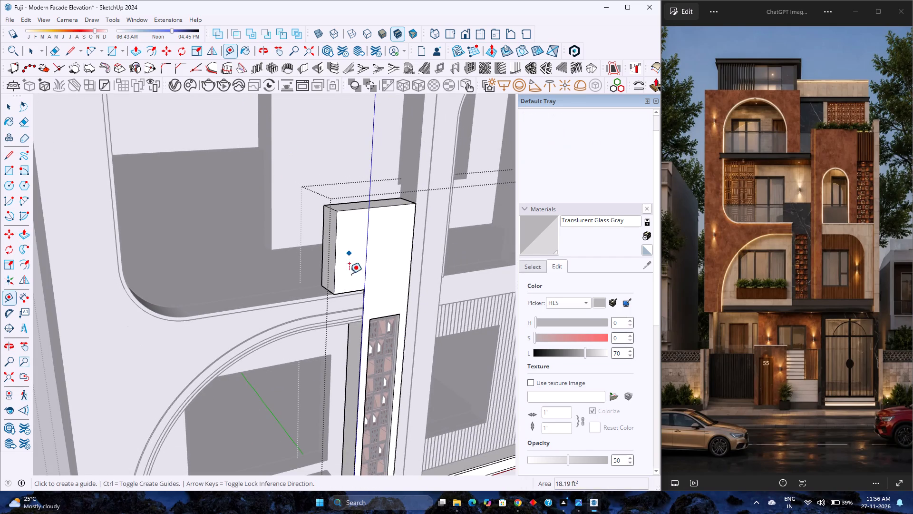
left_click(354, 289)
key("2")
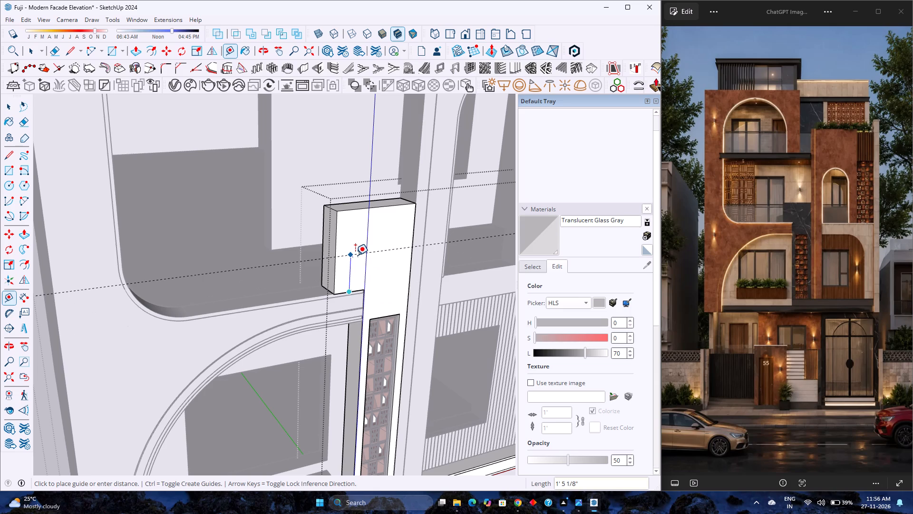
type("'1")
key("0")
key("Return")
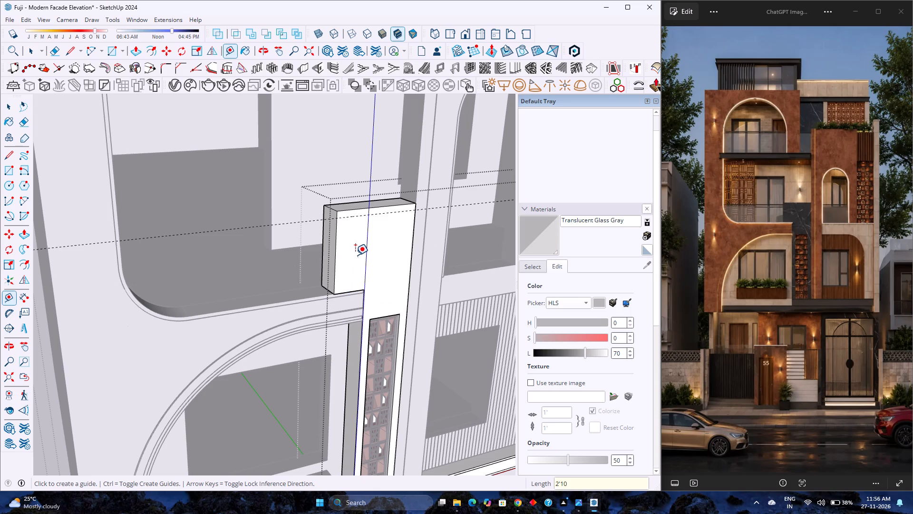
key("space")
key("Escape")
key("Escape")
Inside the arch wall group, draw a vertical line along the block from the balcony ledge's corner up to the 2'10" guide.
double_click(306, 294)
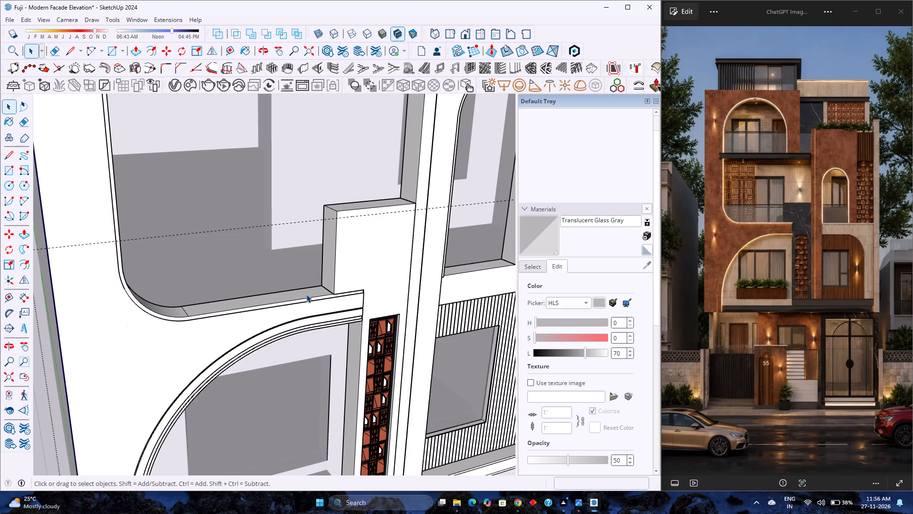
left_click(305, 296)
left_click(305, 296)
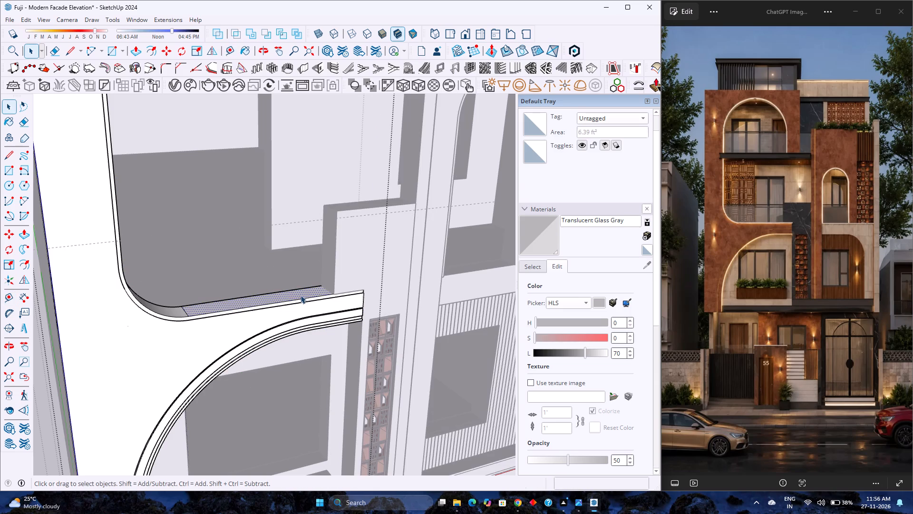
middle_click_drag(260, 260, 151, 301)
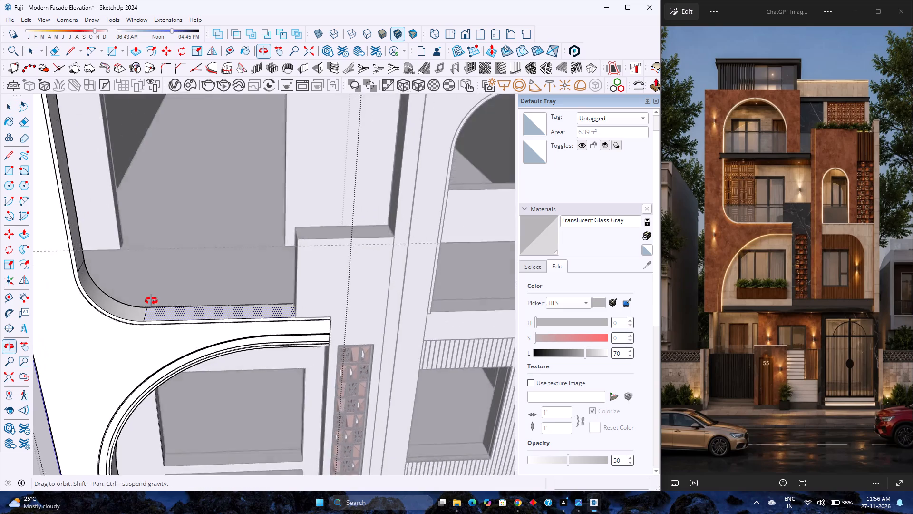
middle_click_drag(151, 301, 128, 305)
left_click(73, 50)
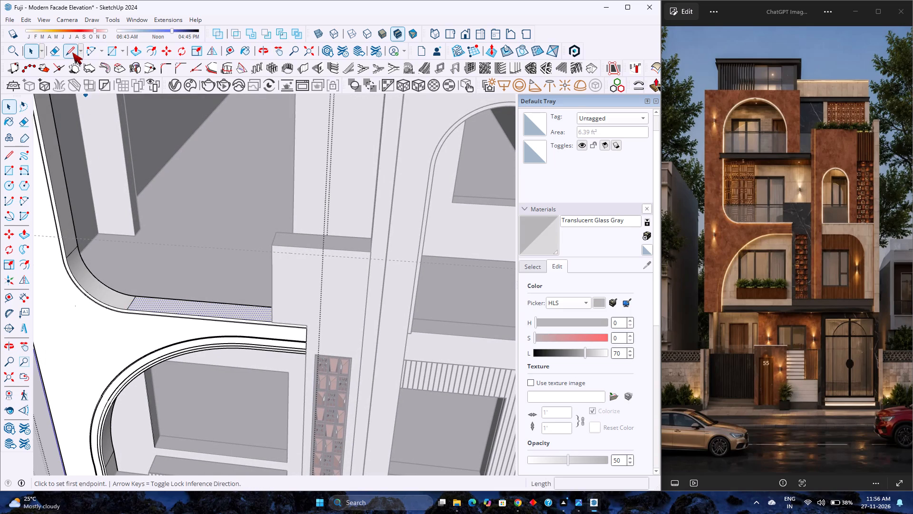
middle_click_drag(194, 267, 300, 238)
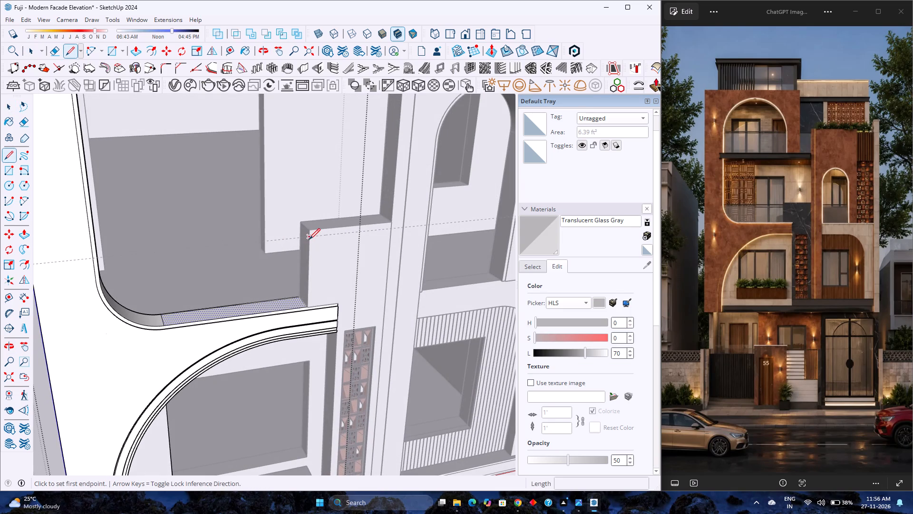
left_click(309, 237)
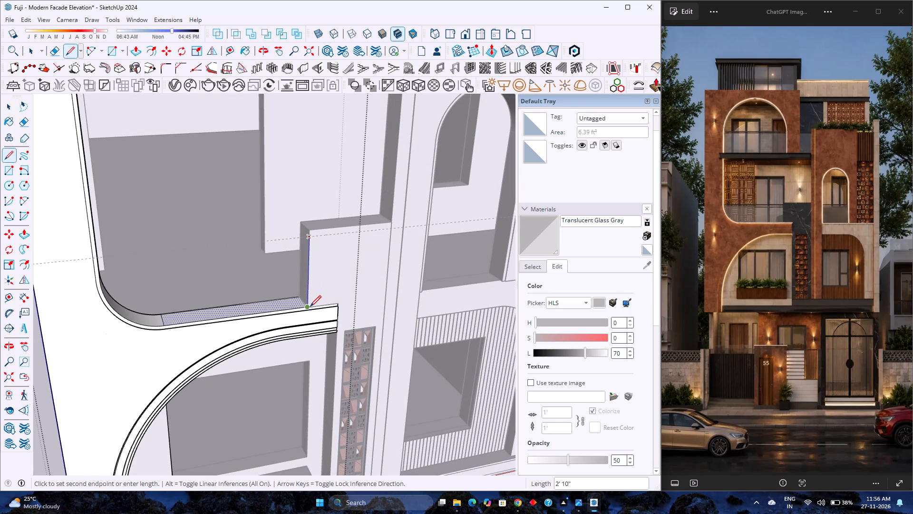
scroll(310, 306, "up", 17)
middle_click_drag(284, 310, 400, 329)
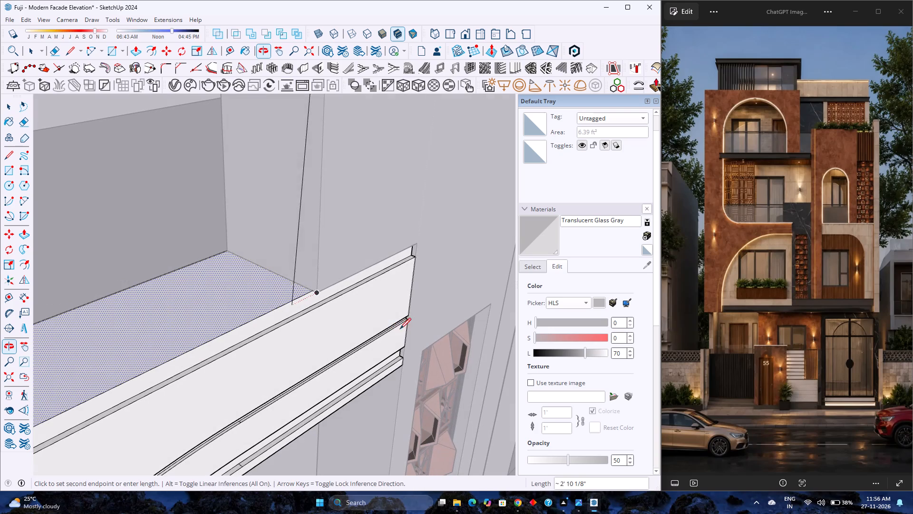
key("Escape")
left_click(311, 289)
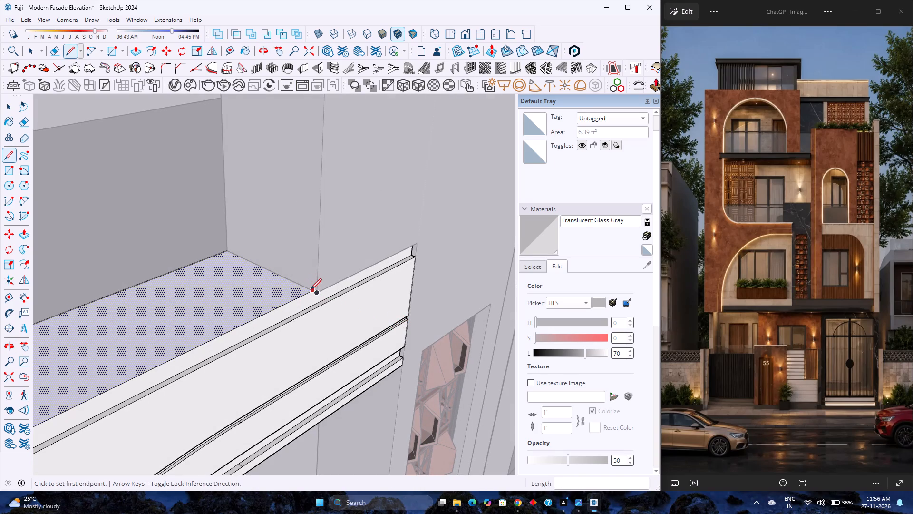
scroll(307, 234, "down", 4)
key("Up")
scroll(307, 234, "down", 7)
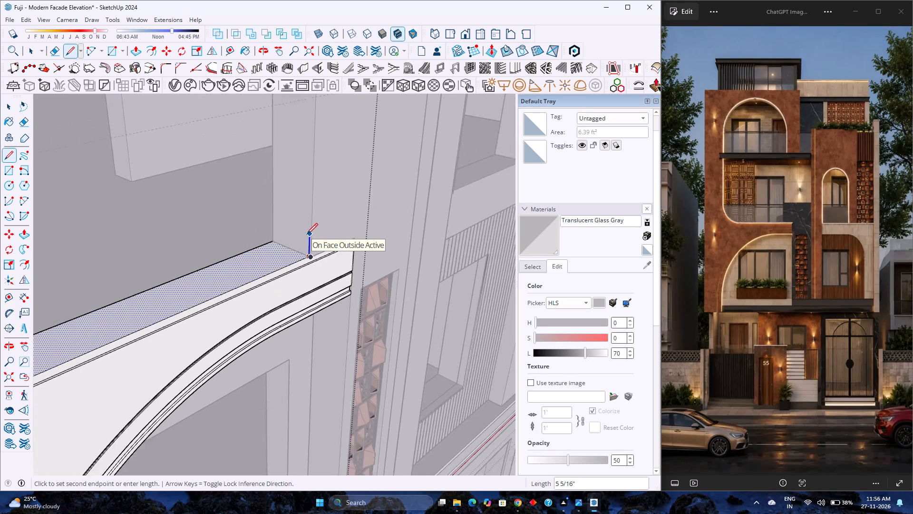
scroll(307, 234, "down", 7)
scroll(311, 171, "up", 6)
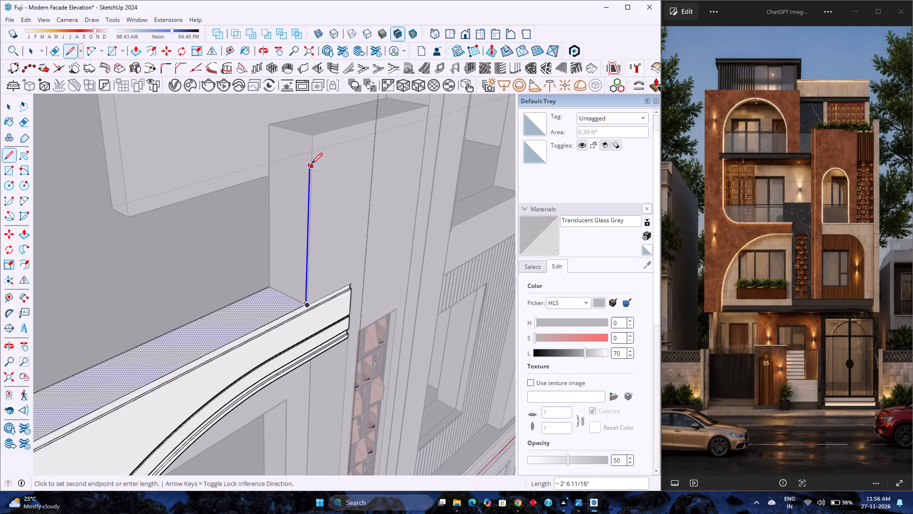
left_click(320, 149)
scroll(269, 197, "down", 2)
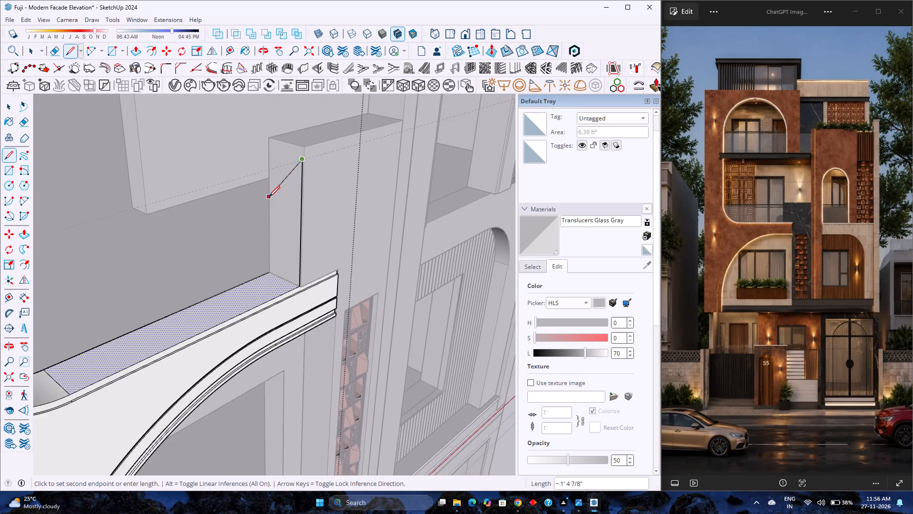
Draw a line about 7' 5" long on the red axis along the guide to the balcony opening's far edge, closing the parapet face.
scroll(269, 197, "down", 3)
key("Right")
scroll(269, 197, "down", 1)
scroll(224, 214, "down", 3)
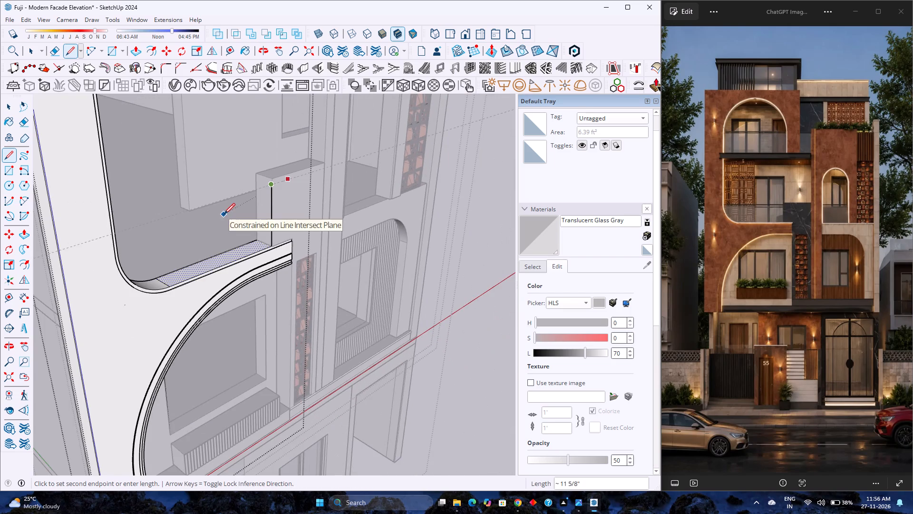
scroll(242, 211, "down", 4)
middle_click_drag(243, 210, 124, 236)
middle_click_drag(138, 237, 357, 245, "shift")
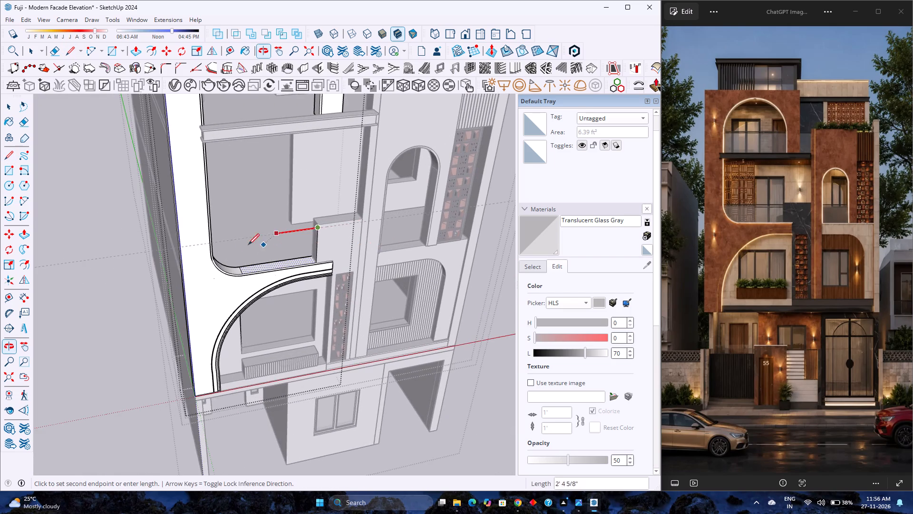
scroll(223, 246, "up", 5)
middle_click_drag(223, 246, 135, 257)
scroll(168, 231, "up", 5)
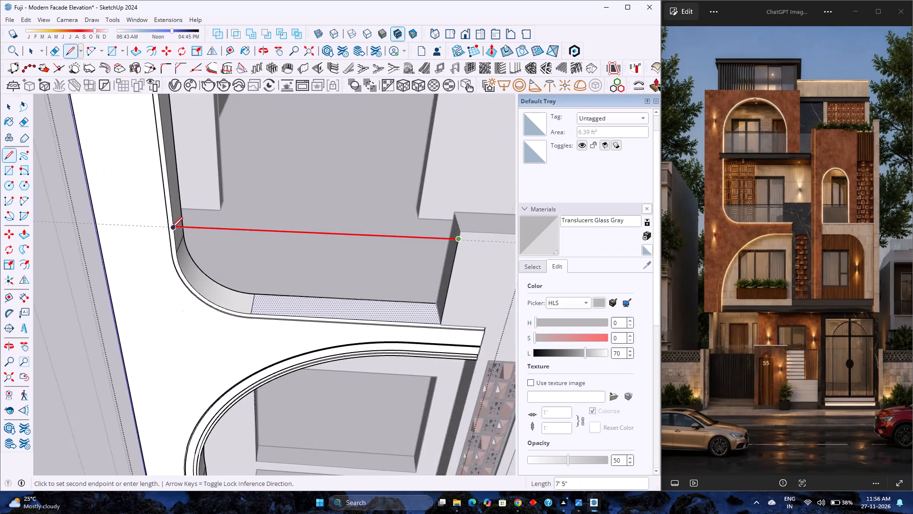
scroll(172, 228, "up", 5)
left_click(176, 224)
scroll(217, 253, "down", 3)
key("space")
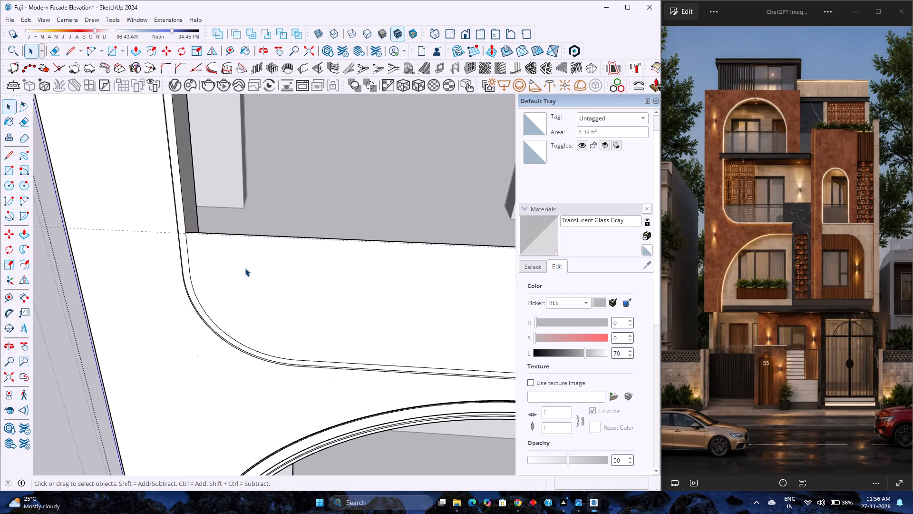
Copy the parapet face together with its bounding edges from the arch wall group.
double_click(245, 268)
key("ctrl+c")
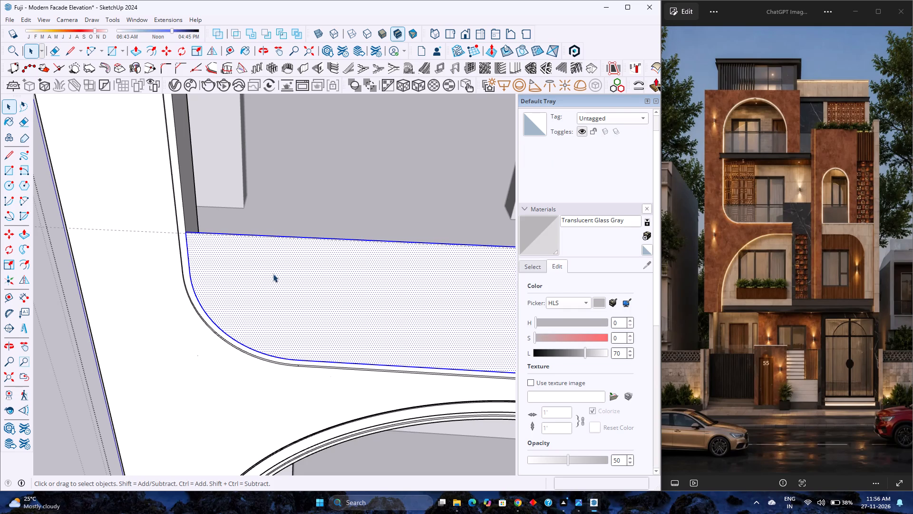
Delete the parapet's top edge and its vertical edge beside the block, and leave the arch wall group.
scroll(276, 274, "down", 8)
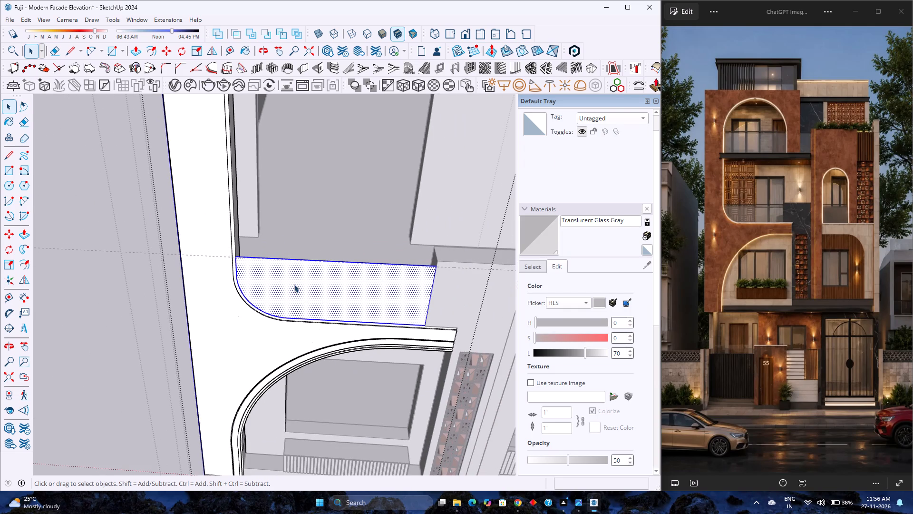
left_click(318, 257)
left_click(321, 261)
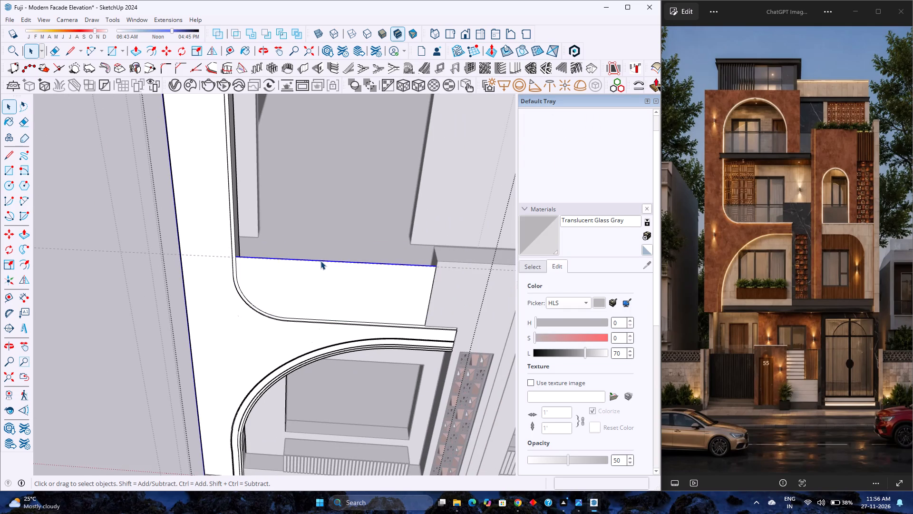
key("Delete")
left_click(431, 295)
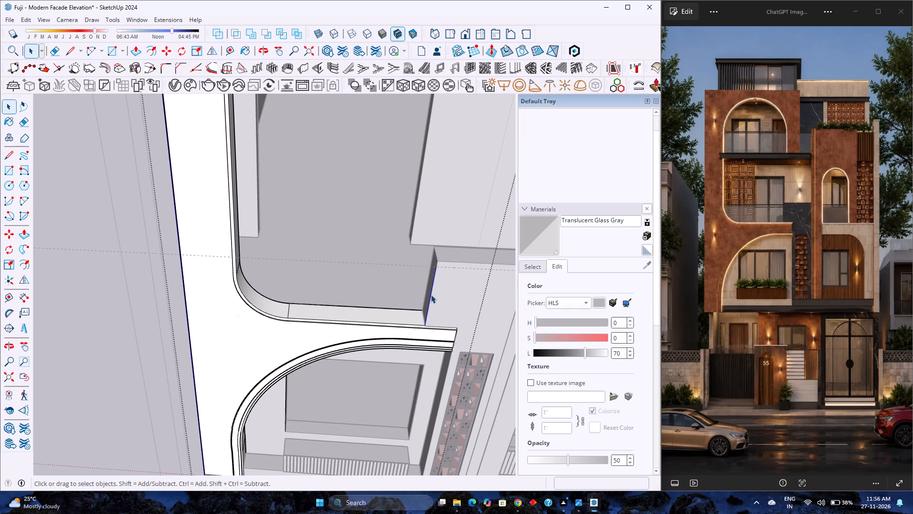
key("Delete")
scroll(380, 289, "down", 4)
key("Escape")
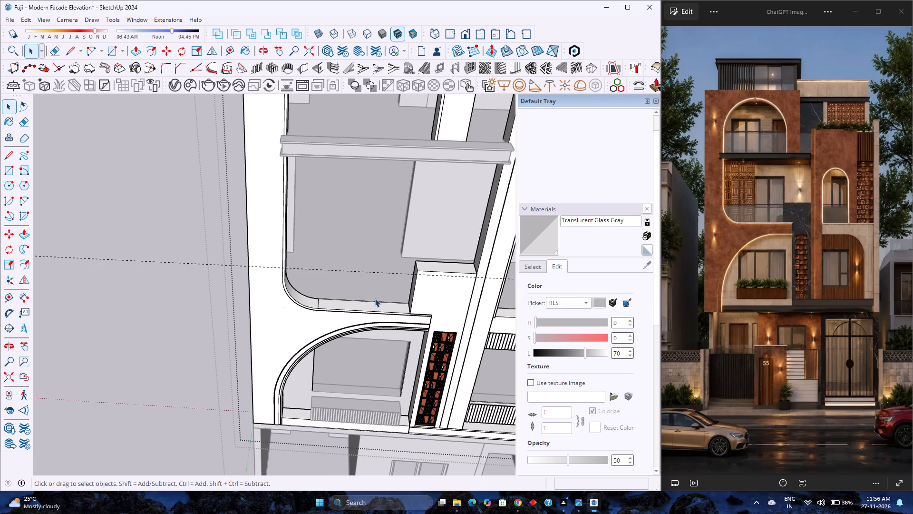
Paste the copied parapet face outside the arch wall group and make it a separate group.
scroll(373, 299, "down", 3)
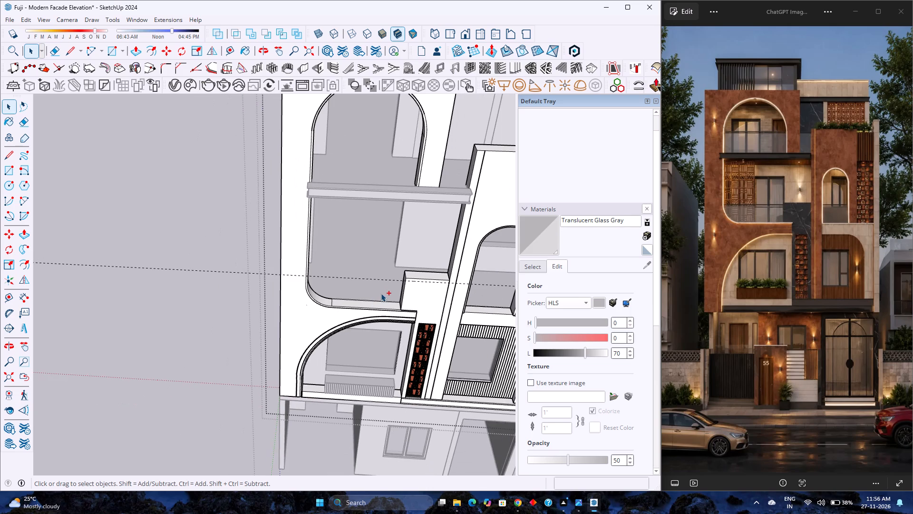
key("ctrl+v")
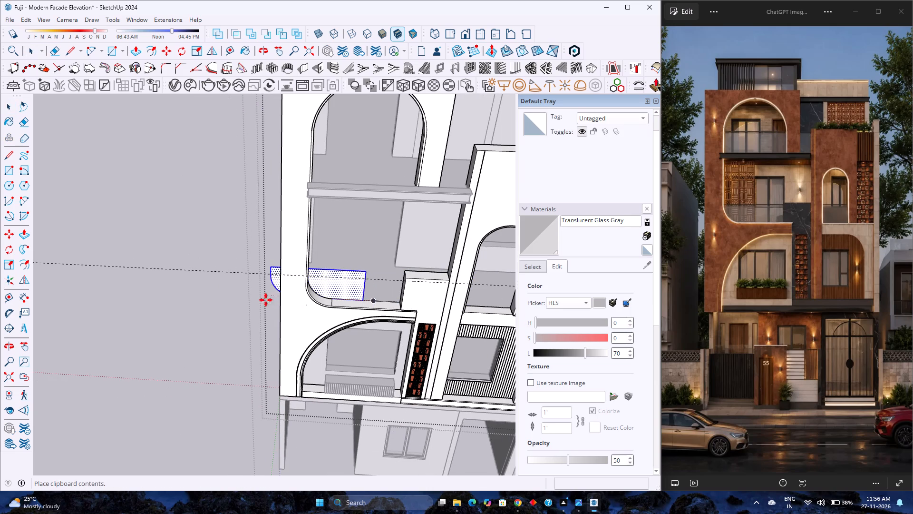
left_click(297, 282)
right_click(331, 275)
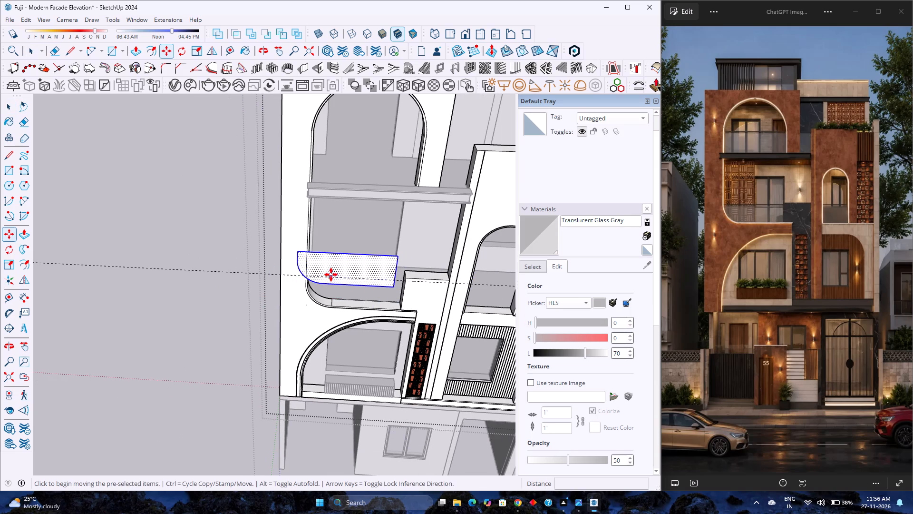
left_click(384, 93)
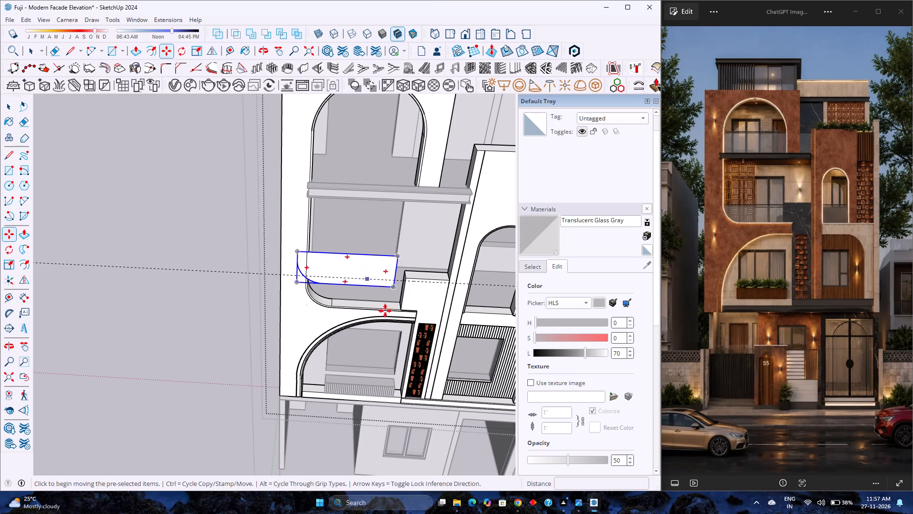
Move the parapet group by its lower corner beside the block onto the corner where the balcony ledge meets the block.
scroll(399, 294, "up", 5)
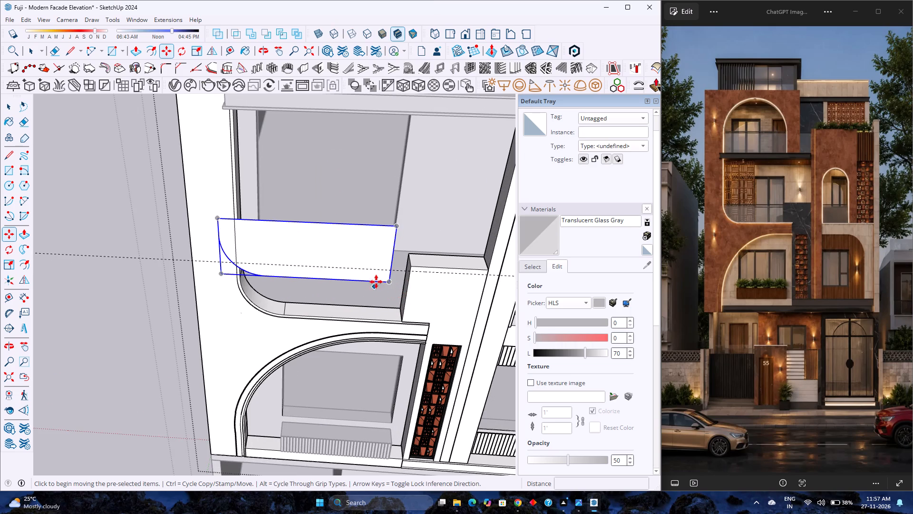
left_click(387, 282)
scroll(400, 316, "up", 9)
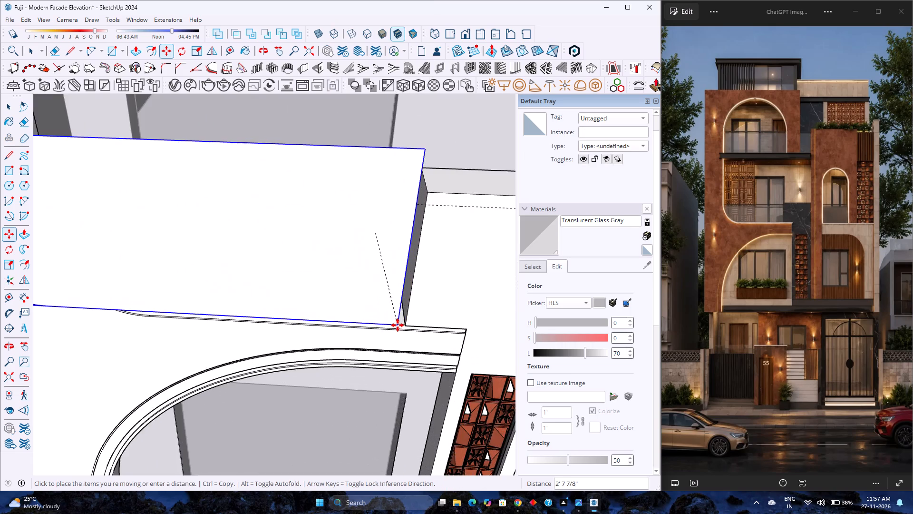
scroll(398, 325, "up", 15)
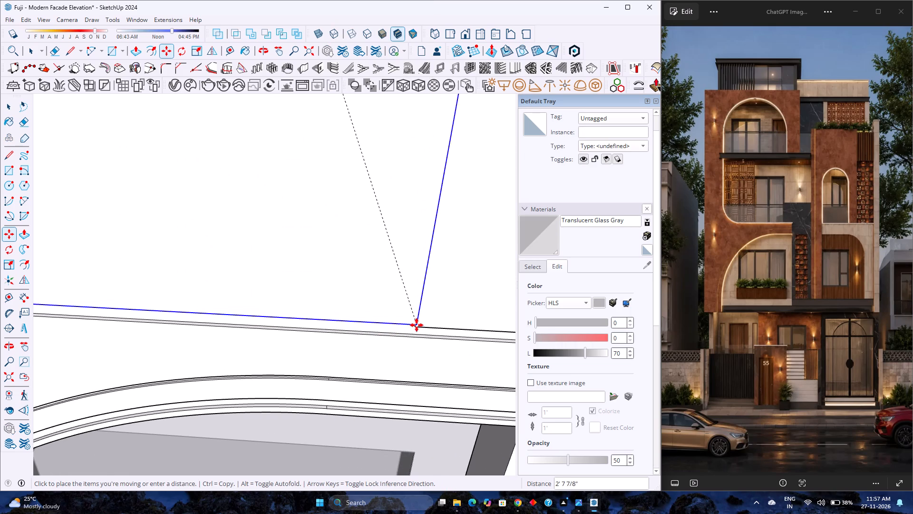
left_click(415, 324)
scroll(415, 326, "up", 3)
middle_click_drag(415, 326, 300, 308)
scroll(300, 308, "down", 9)
left_click(209, 278)
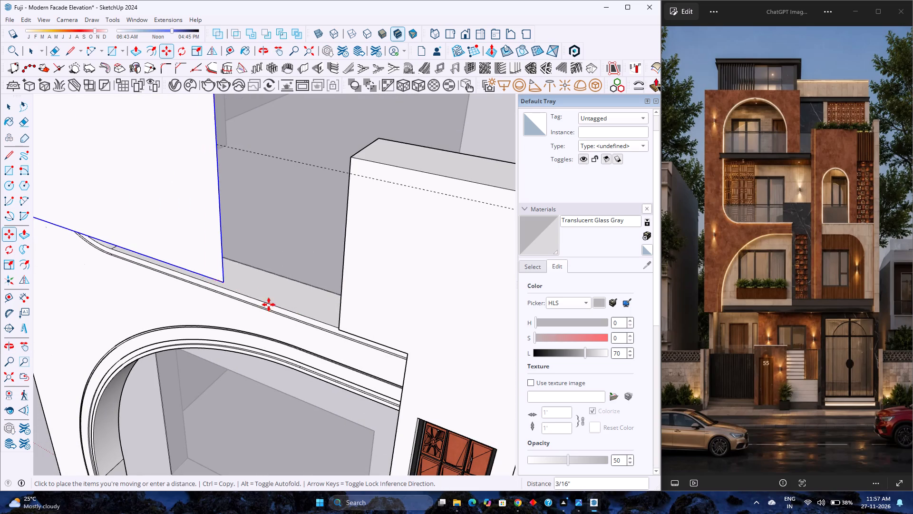
left_click(337, 326)
scroll(312, 327, "down", 1)
middle_click_drag(291, 327, 362, 325)
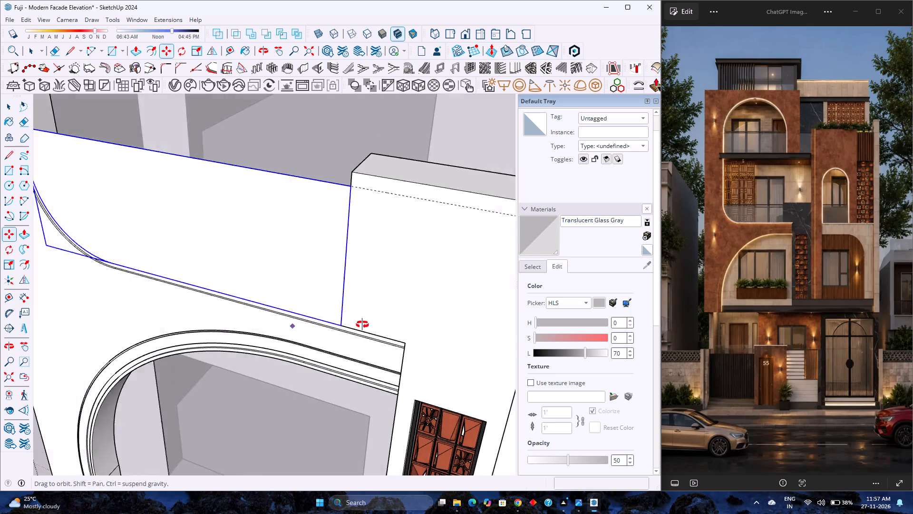
middle_click_drag(362, 325, 371, 325)
middle_click(371, 325)
scroll(368, 323, "down", 8)
middle_click_drag(236, 290, 282, 262)
middle_click(283, 262)
scroll(283, 268, "up", 3)
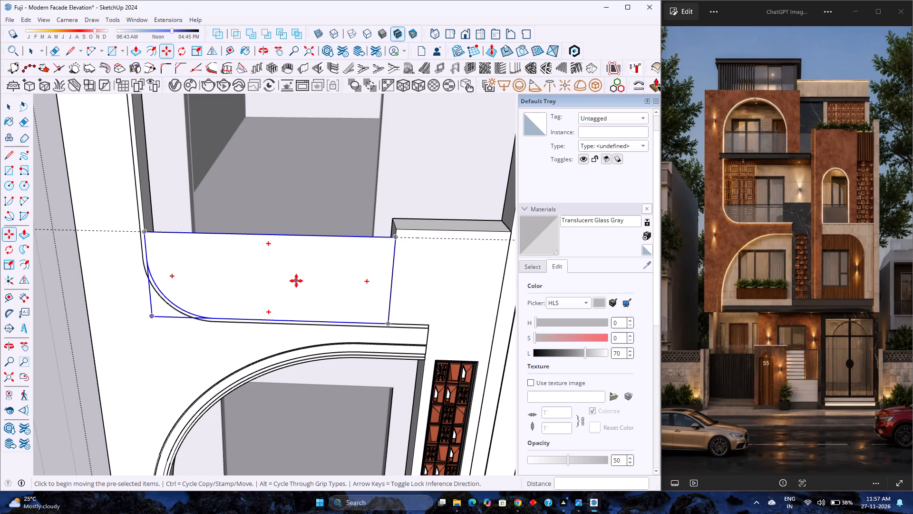
Open the parapet group for editing and select its face.
scroll(296, 281, "down", 3)
key("space")
double_click(292, 280)
scroll(292, 280, "up", 1)
scroll(292, 280, "down", 6)
scroll(293, 282, "up", 3)
middle_click_drag(306, 269, 322, 259, "shift")
middle_click(322, 259)
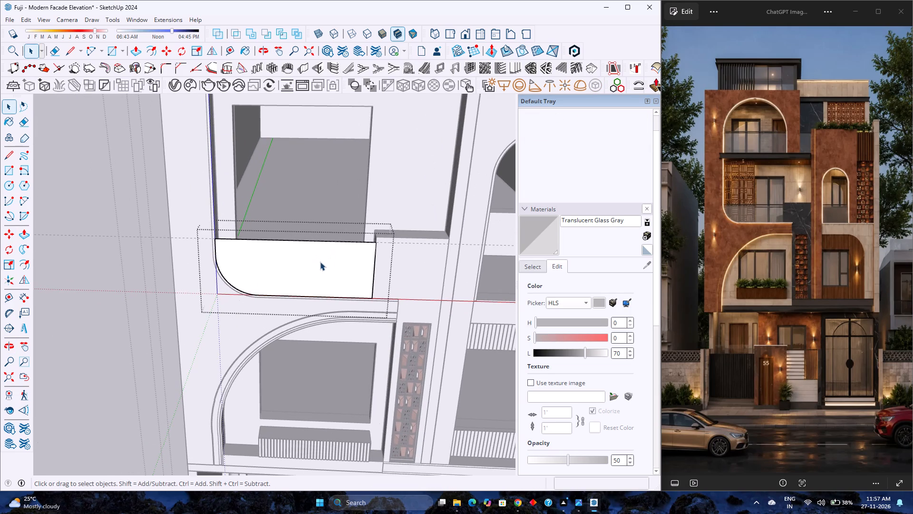
left_click(320, 262)
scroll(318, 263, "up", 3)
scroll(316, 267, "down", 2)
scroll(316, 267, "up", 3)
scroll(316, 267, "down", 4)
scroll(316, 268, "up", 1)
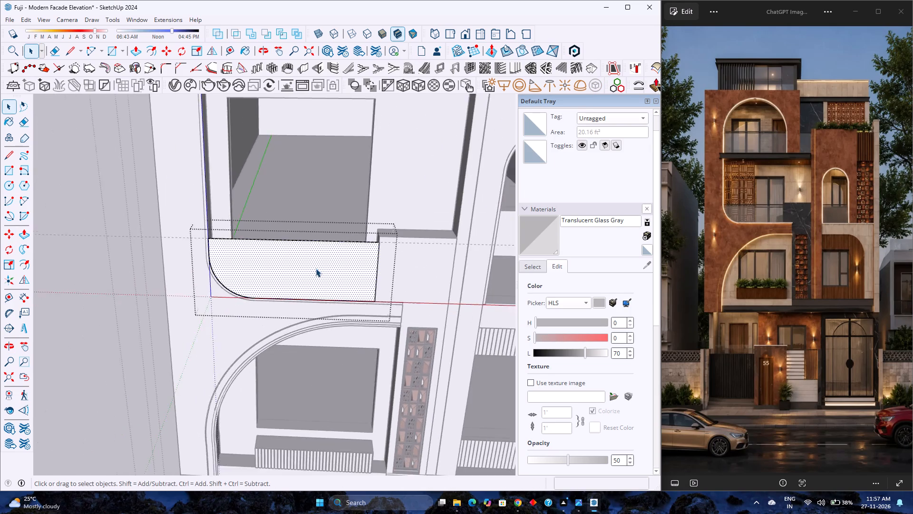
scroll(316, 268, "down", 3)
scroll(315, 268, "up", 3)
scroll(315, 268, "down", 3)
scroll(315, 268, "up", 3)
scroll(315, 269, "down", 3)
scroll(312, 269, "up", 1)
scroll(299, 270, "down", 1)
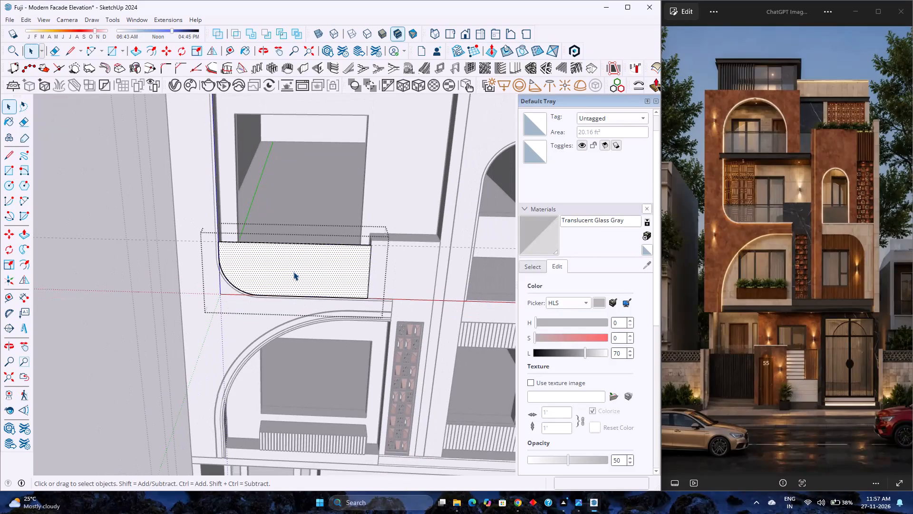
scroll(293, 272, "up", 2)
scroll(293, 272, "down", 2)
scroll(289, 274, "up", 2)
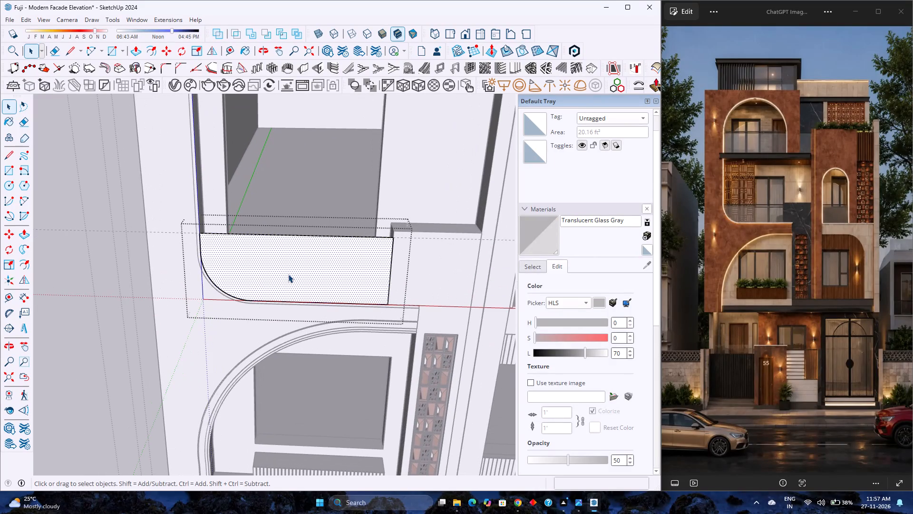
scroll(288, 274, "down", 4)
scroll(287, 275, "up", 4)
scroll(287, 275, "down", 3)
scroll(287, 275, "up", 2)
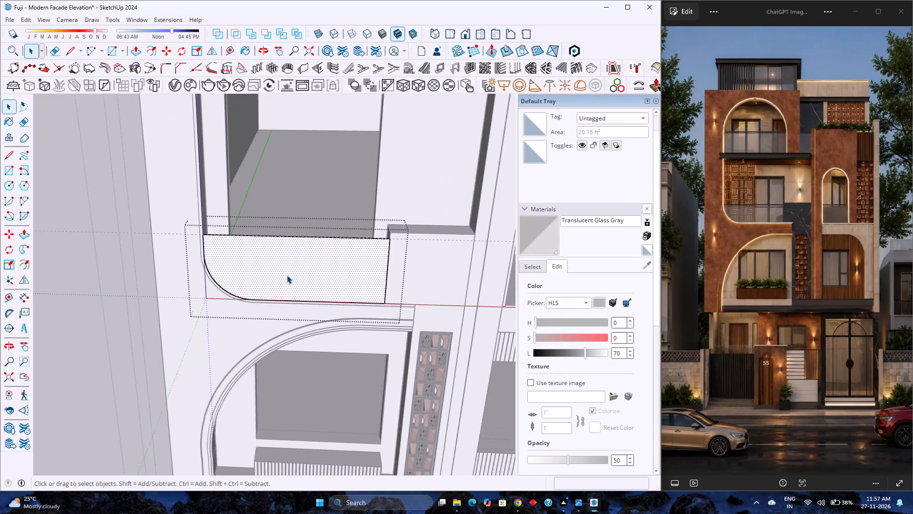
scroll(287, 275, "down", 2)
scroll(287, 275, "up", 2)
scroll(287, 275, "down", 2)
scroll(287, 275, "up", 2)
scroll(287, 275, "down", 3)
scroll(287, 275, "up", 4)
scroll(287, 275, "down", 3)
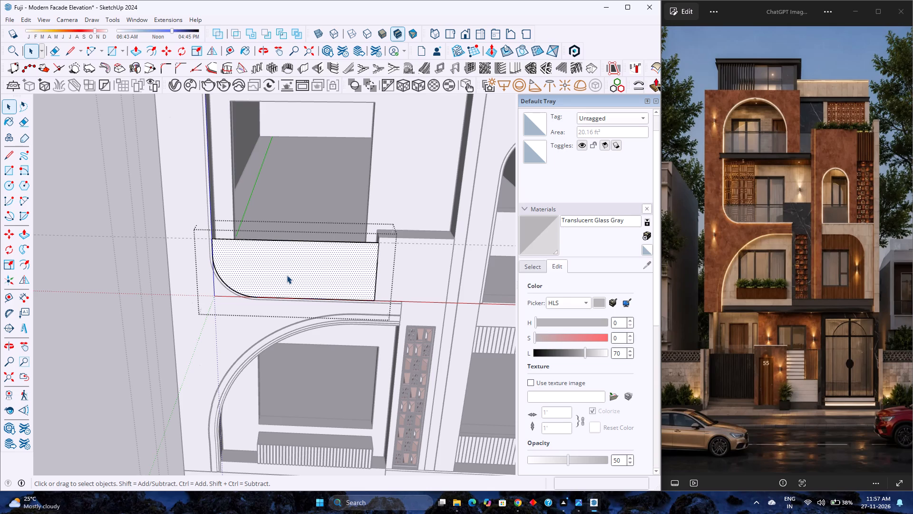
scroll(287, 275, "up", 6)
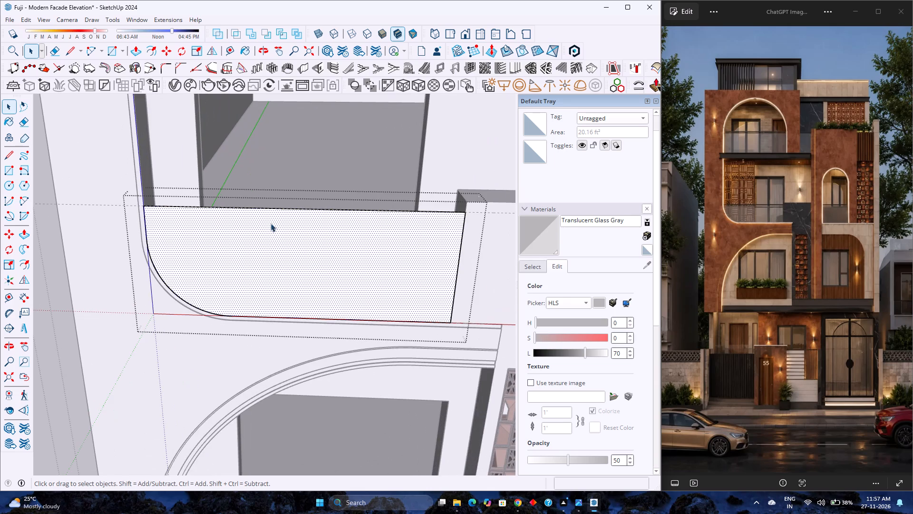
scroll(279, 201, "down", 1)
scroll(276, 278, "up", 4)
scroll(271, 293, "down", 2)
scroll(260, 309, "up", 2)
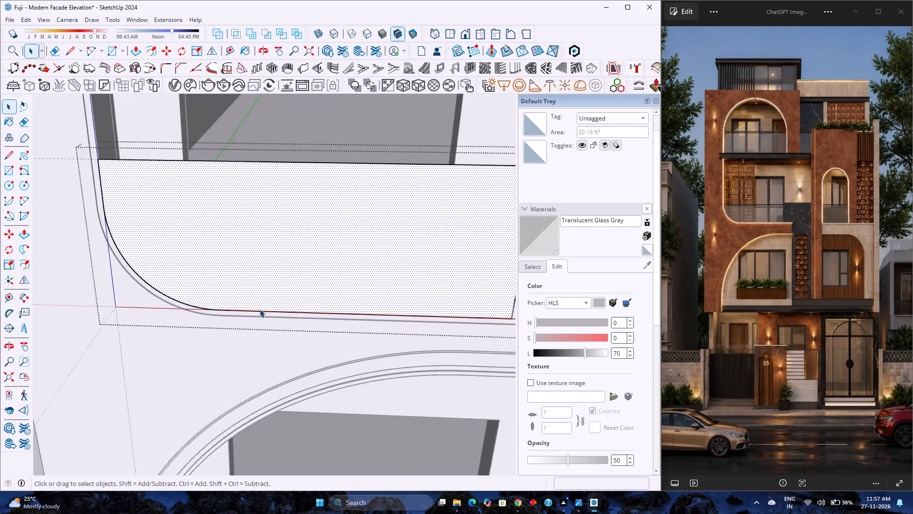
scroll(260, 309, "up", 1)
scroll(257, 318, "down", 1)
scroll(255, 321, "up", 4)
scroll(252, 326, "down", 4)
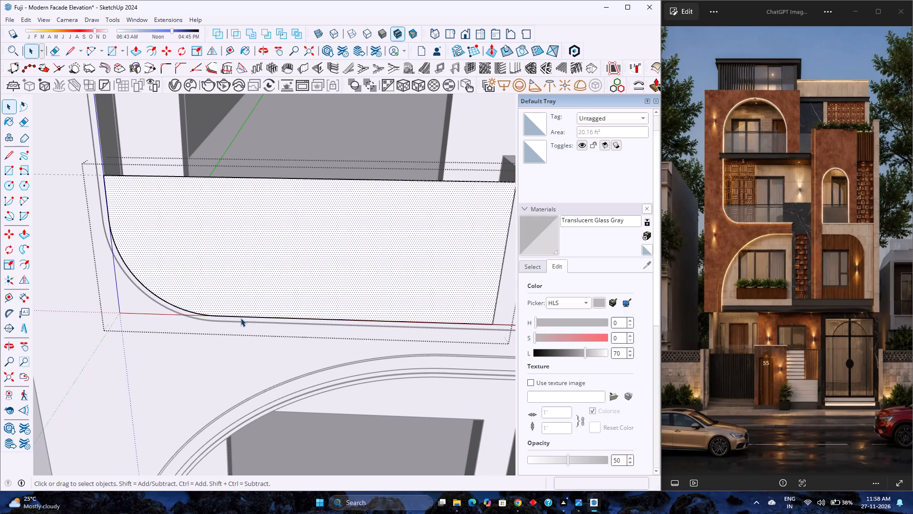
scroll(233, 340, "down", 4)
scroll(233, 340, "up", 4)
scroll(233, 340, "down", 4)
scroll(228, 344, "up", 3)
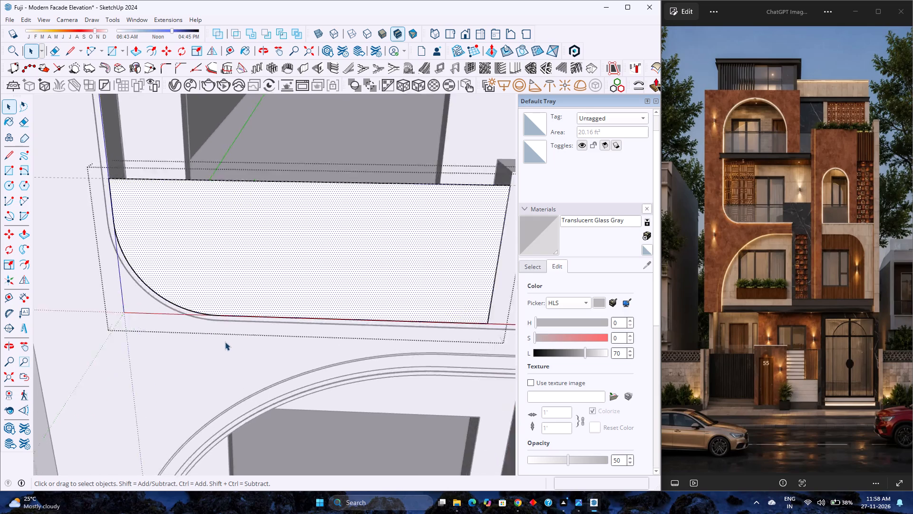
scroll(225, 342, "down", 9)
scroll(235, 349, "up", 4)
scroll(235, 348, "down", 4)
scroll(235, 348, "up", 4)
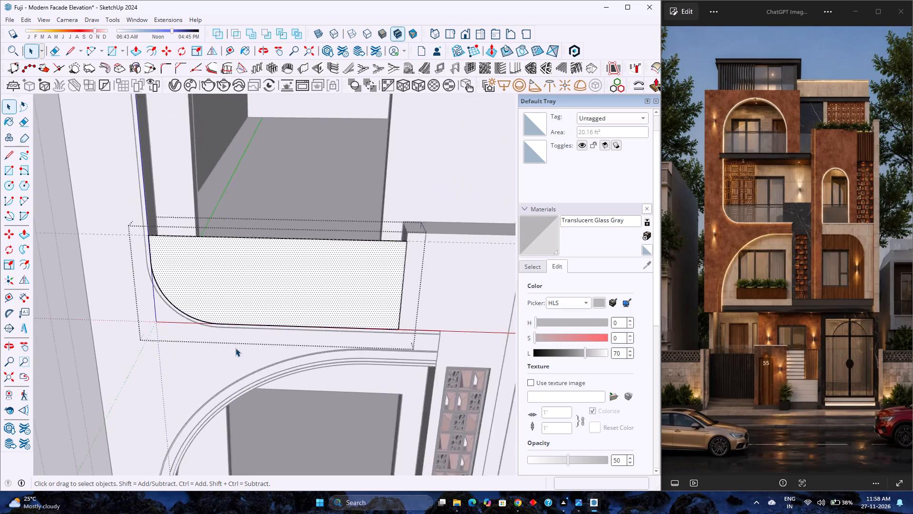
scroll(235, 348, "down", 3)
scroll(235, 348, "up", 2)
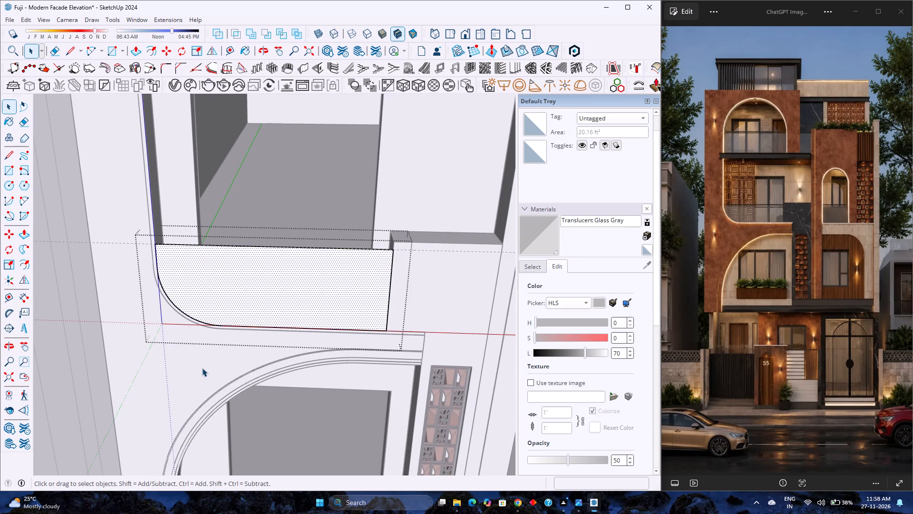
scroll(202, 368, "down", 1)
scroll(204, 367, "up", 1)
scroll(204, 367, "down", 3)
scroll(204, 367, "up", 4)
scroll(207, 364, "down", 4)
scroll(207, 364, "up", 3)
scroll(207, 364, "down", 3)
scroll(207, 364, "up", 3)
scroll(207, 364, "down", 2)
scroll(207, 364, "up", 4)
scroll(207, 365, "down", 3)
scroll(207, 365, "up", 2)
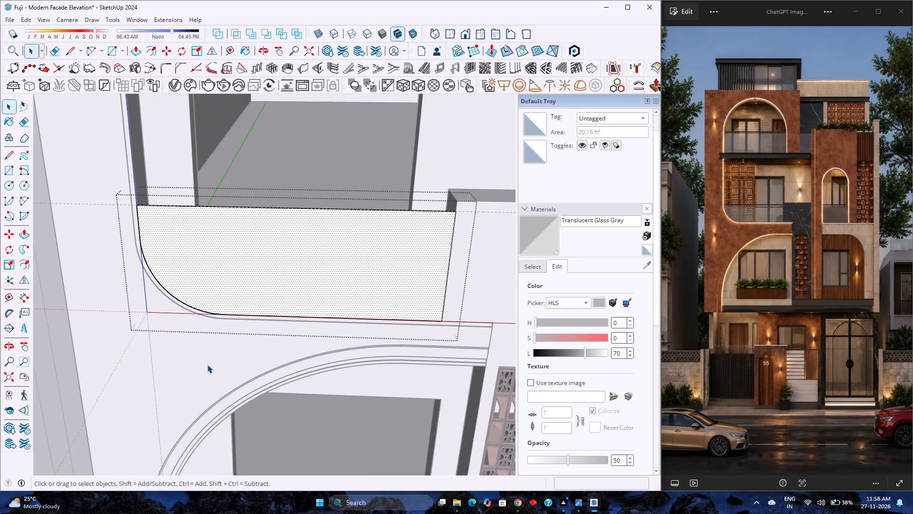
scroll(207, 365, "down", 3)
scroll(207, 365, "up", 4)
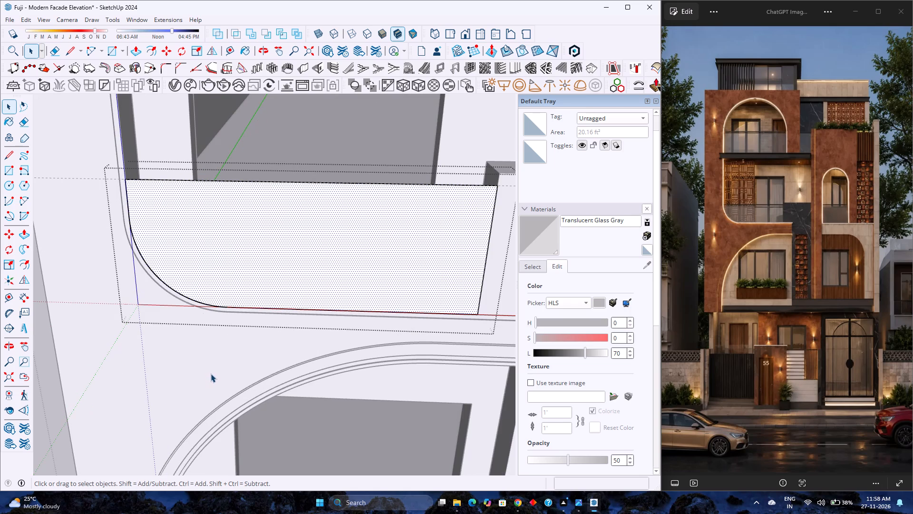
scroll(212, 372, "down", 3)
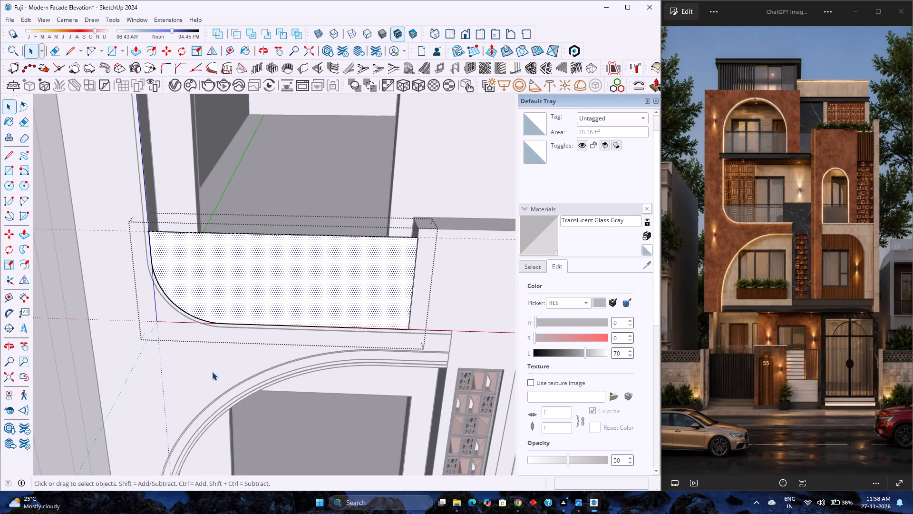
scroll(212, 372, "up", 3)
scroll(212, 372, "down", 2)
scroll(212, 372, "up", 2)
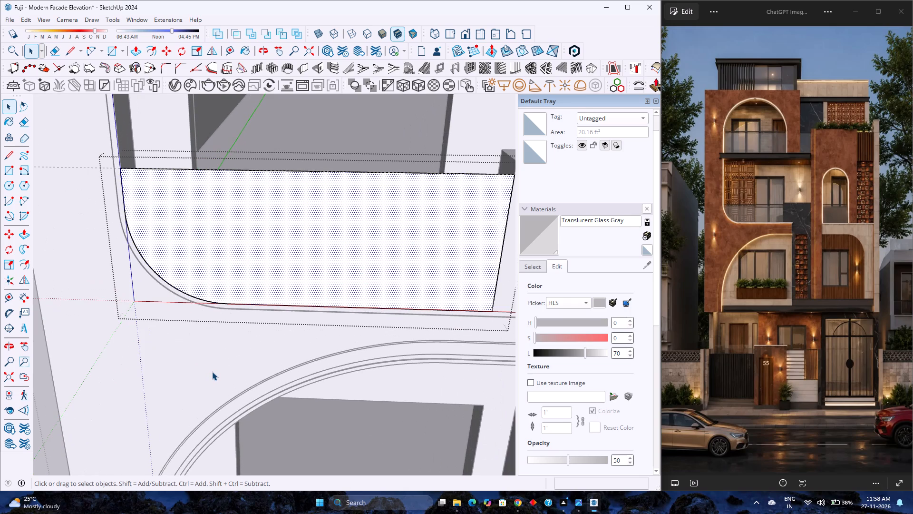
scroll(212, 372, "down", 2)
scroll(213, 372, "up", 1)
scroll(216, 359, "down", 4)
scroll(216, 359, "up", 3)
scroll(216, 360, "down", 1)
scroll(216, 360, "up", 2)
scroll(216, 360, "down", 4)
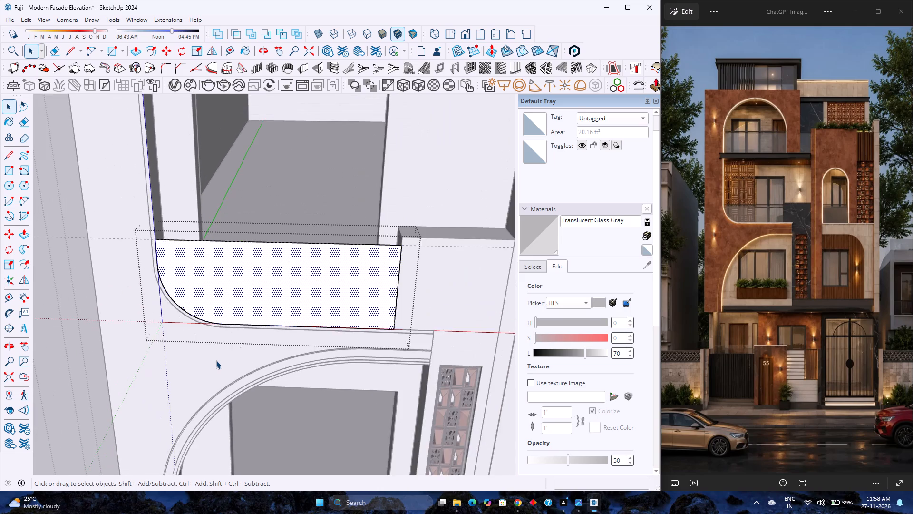
Copy the parapet face's top edge 2" straight down to mark off a thin strip along the top.
scroll(216, 360, "up", 4)
scroll(222, 246, "up", 1, "shift")
middle_click_drag(222, 245, 220, 250, "shift")
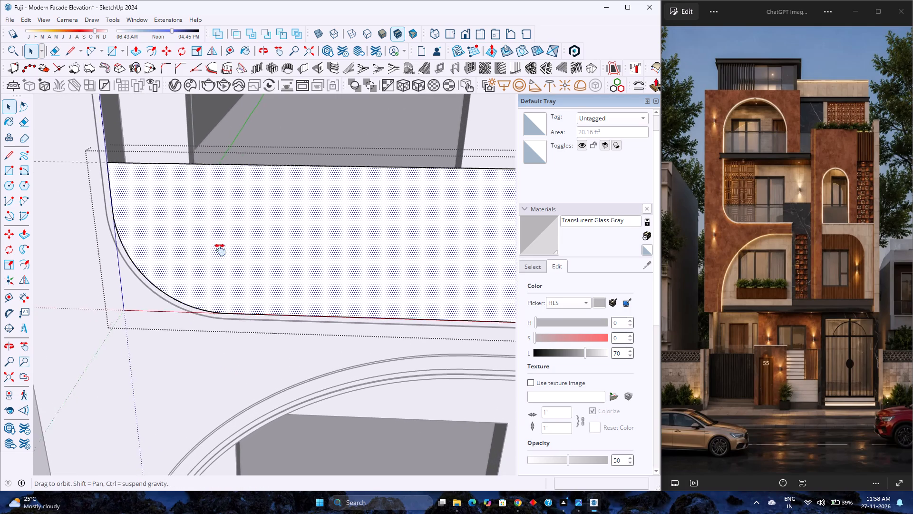
middle_click_drag(220, 250, 194, 342, "shift")
middle_click(194, 342, "shift")
middle_click_drag(189, 342, 211, 277)
middle_click(211, 277)
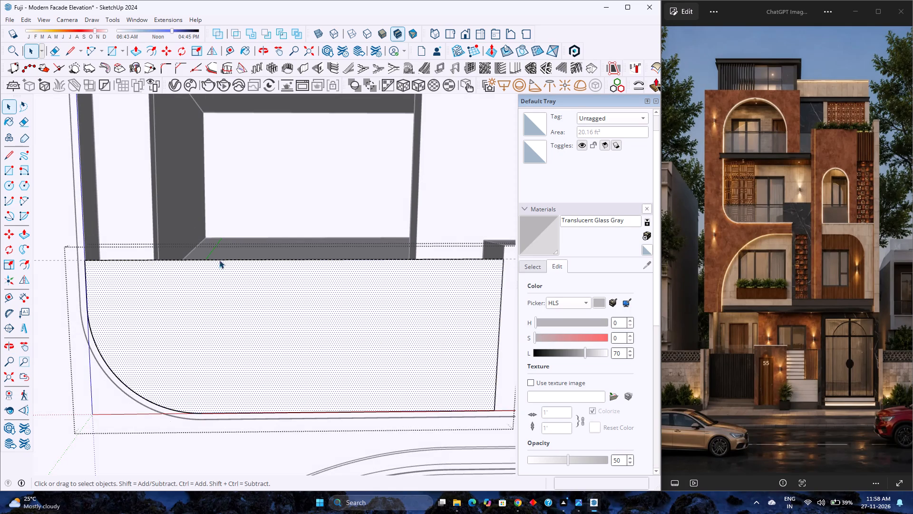
left_click(219, 260)
scroll(233, 272, "up", 1)
middle_click_drag(233, 272, 161, 296)
scroll(153, 299, "down", 6)
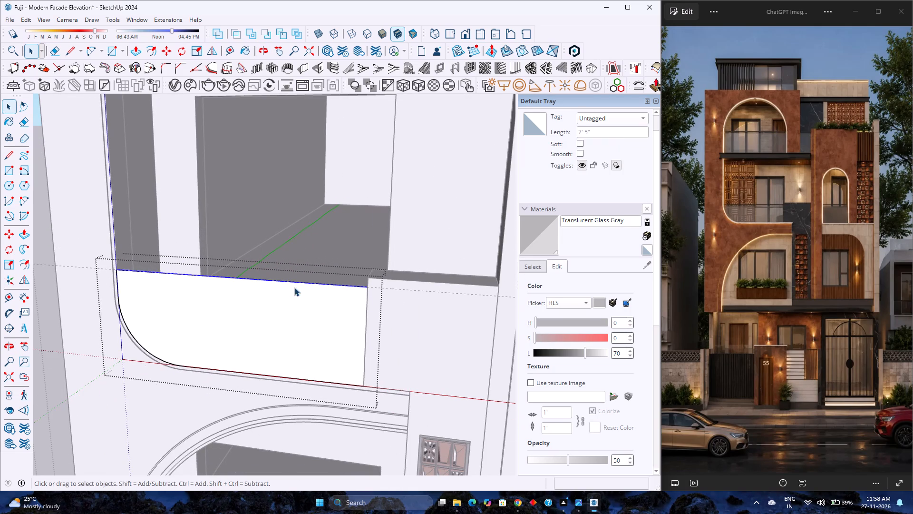
key("m")
scroll(362, 297, "up", 5)
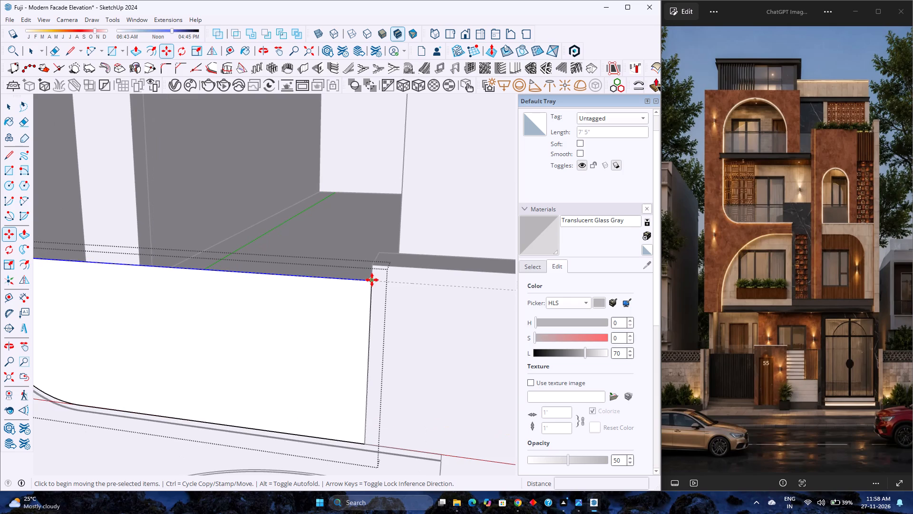
left_click(372, 280)
key("Up")
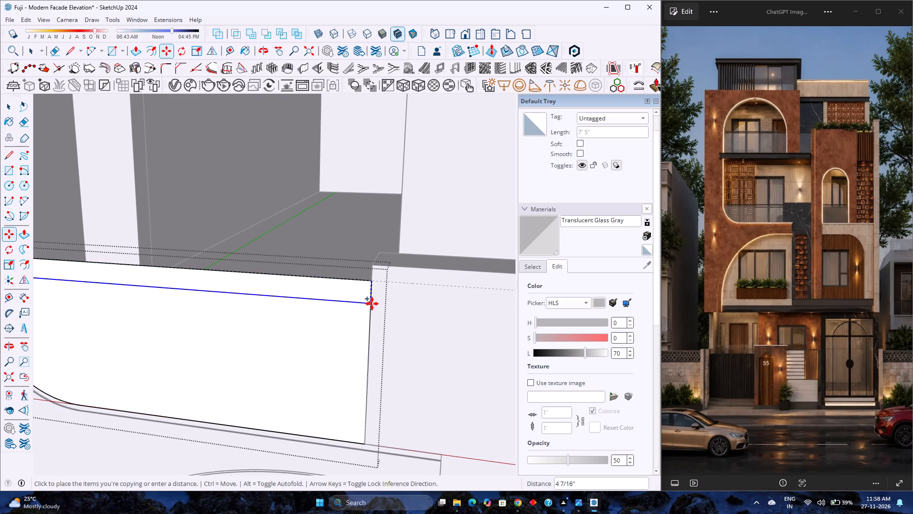
key("Return")
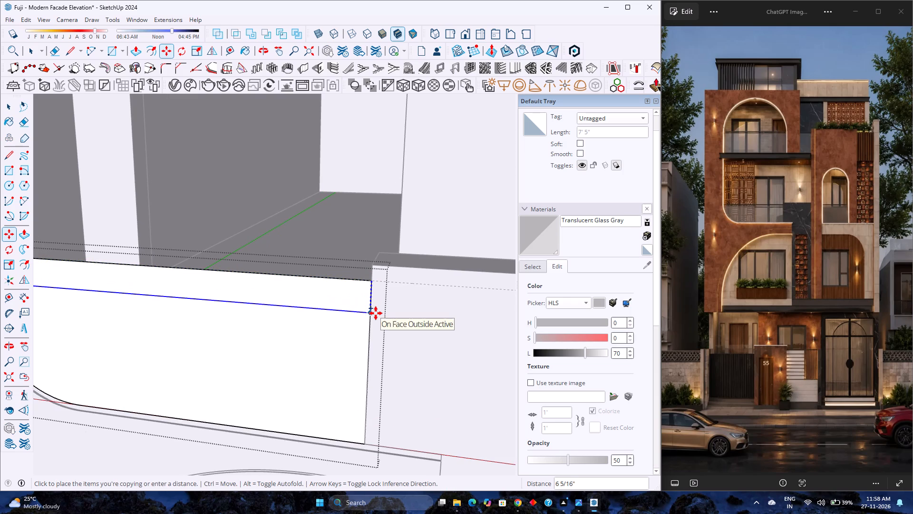
key("2")
key("Return")
scroll(355, 297, "up", 3)
key("space")
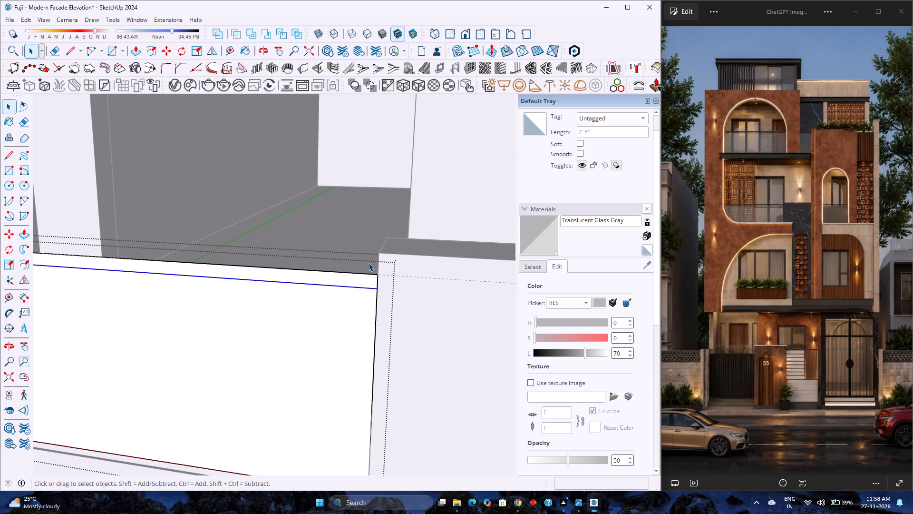
Select the thin top strip with its bounding edges and make it a group inside the parapet group.
left_click(365, 282)
scroll(368, 281, "down", 7)
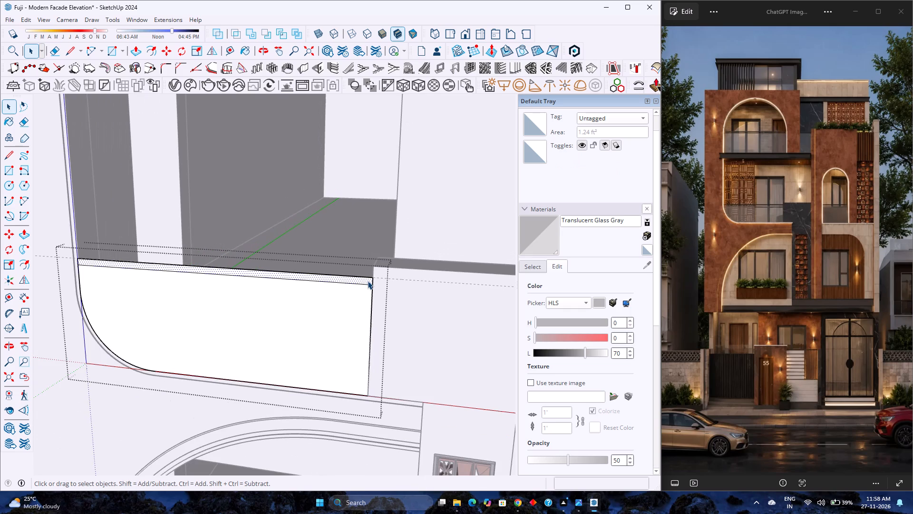
double_click(368, 281)
scroll(368, 281, "up", 1)
right_click(368, 281)
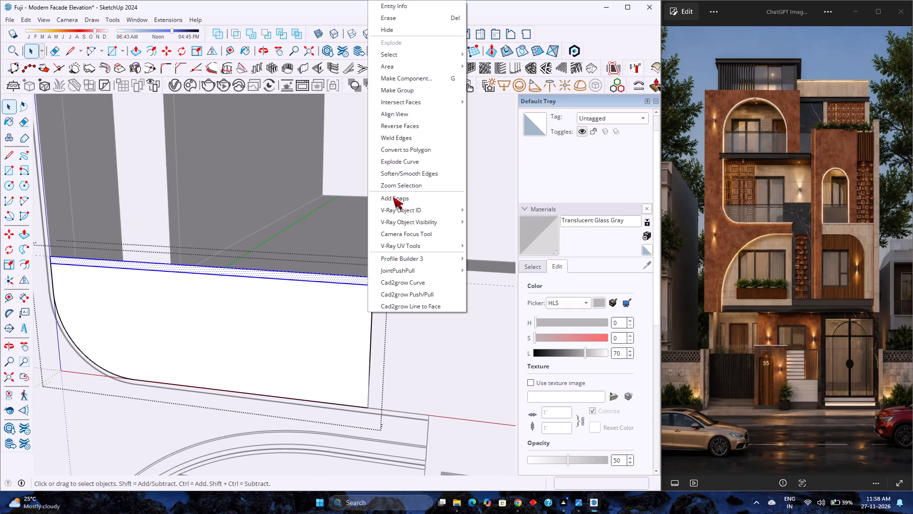
left_click(401, 94)
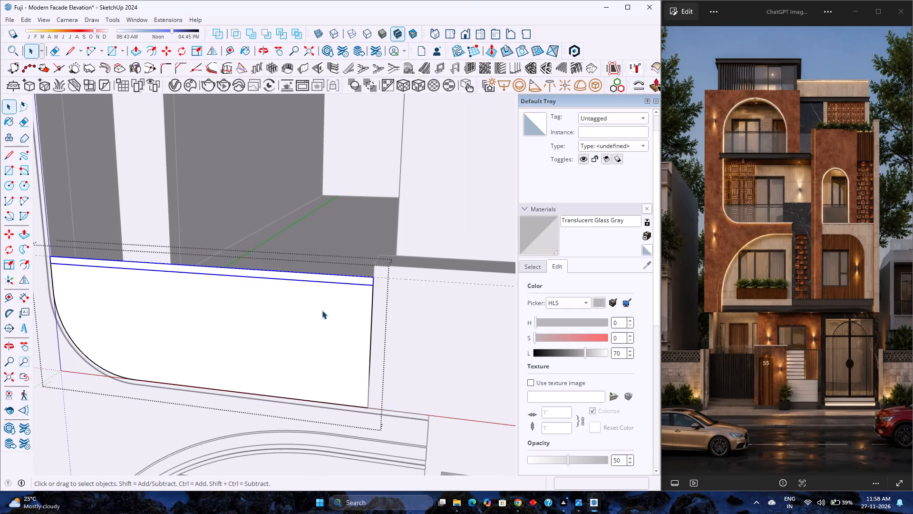
Open the top strip group and extrude its face 2" outward to form a rail.
scroll(319, 314, "up", 3)
double_click(337, 264)
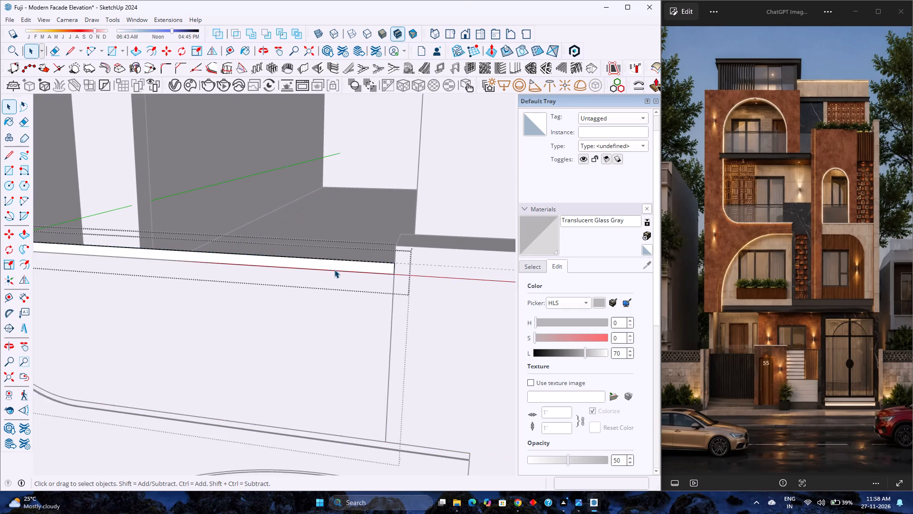
scroll(334, 269, "up", 3)
key("p")
left_click(392, 271)
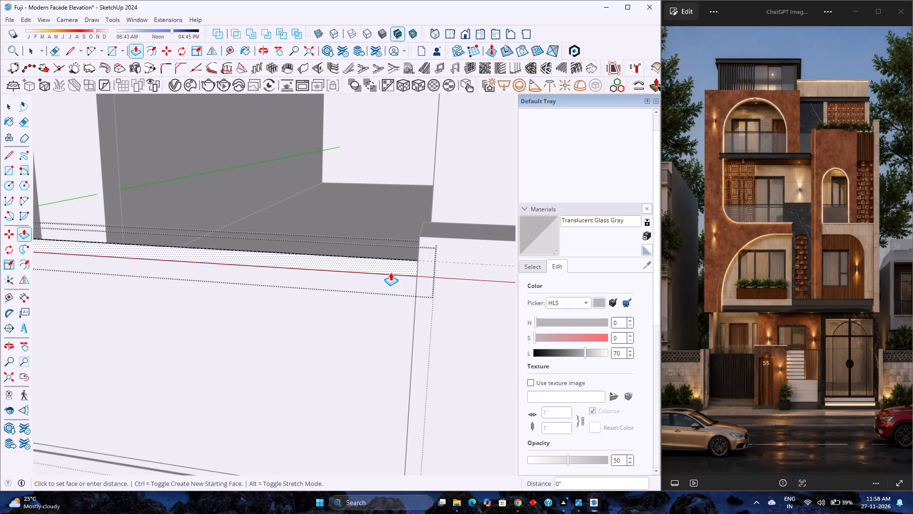
key("2")
key("Return")
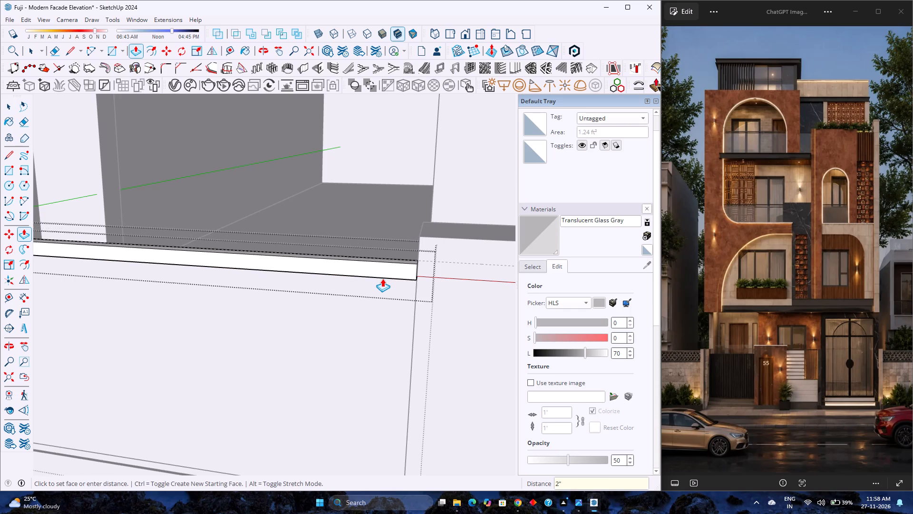
Examine the rail's underside and both ends, and how it sits above the parapet within the facade.
scroll(382, 278, "up", 5)
middle_click_drag(384, 292, 558, 161)
scroll(386, 267, "up", 4)
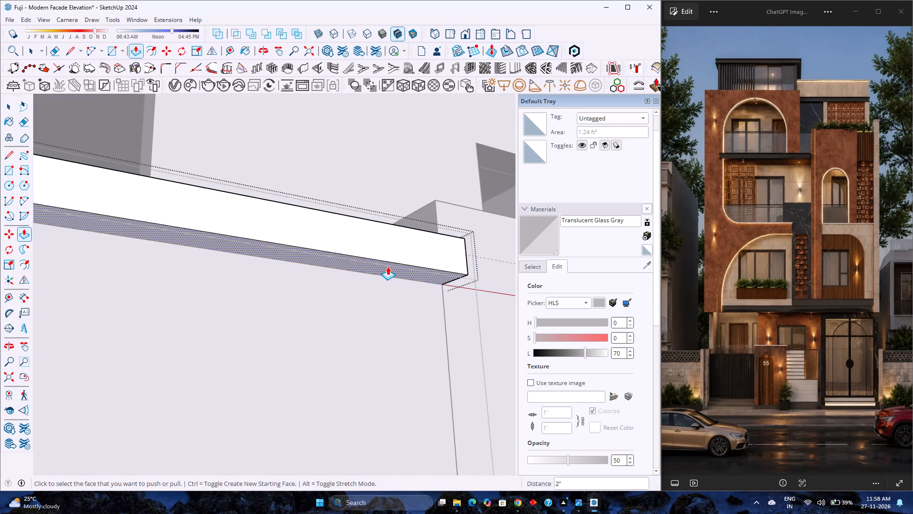
scroll(390, 267, "down", 13)
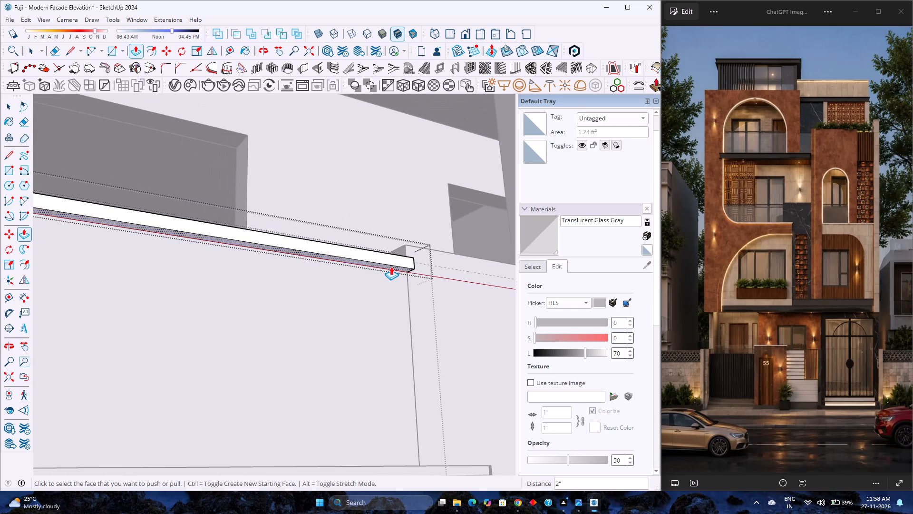
scroll(391, 267, "down", 15)
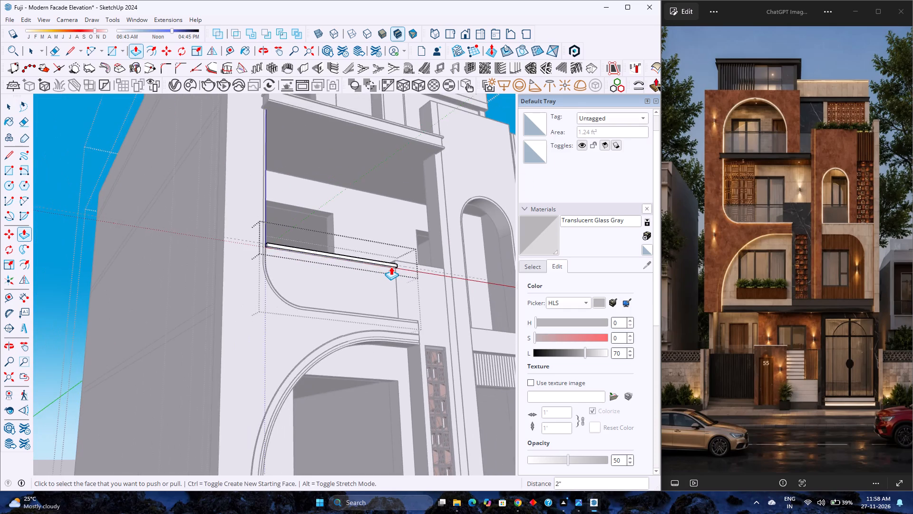
scroll(391, 267, "down", 3)
scroll(386, 274, "up", 3)
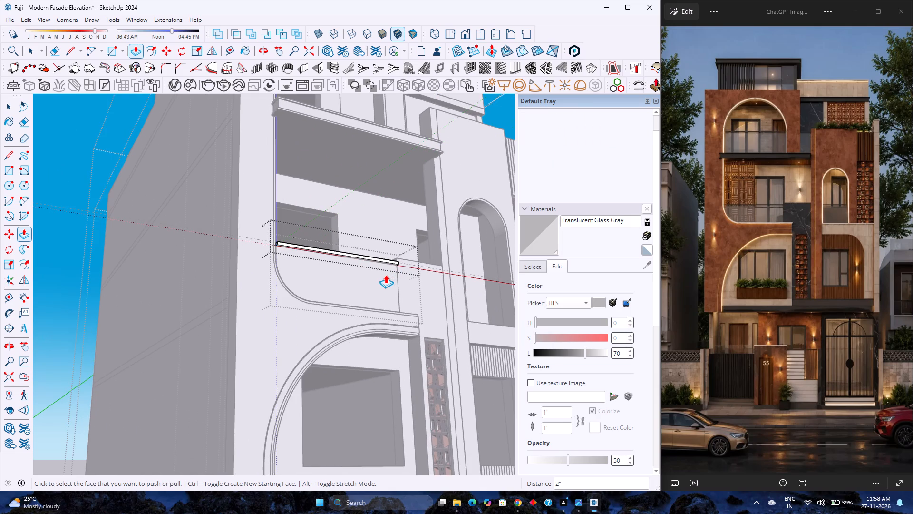
scroll(386, 275, "up", 7)
scroll(336, 281, "up", 4)
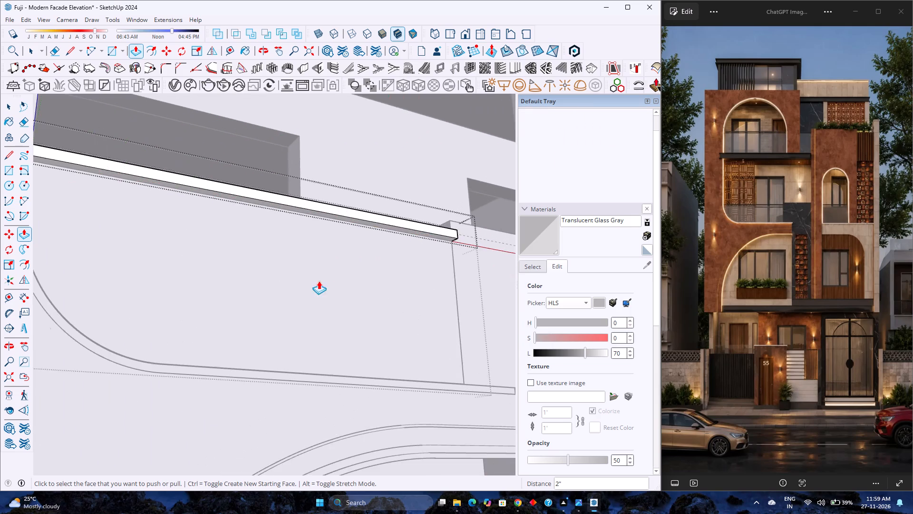
scroll(290, 283, "up", 2)
middle_click(284, 283)
middle_click_drag(284, 283, 426, 275)
scroll(426, 275, "up", 1)
scroll(424, 275, "down", 7)
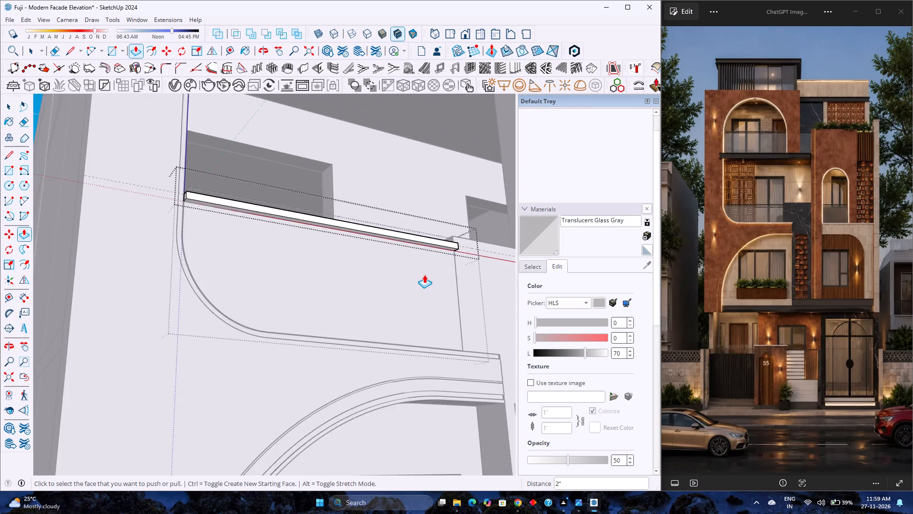
scroll(424, 275, "down", 7)
scroll(341, 242, "up", 7)
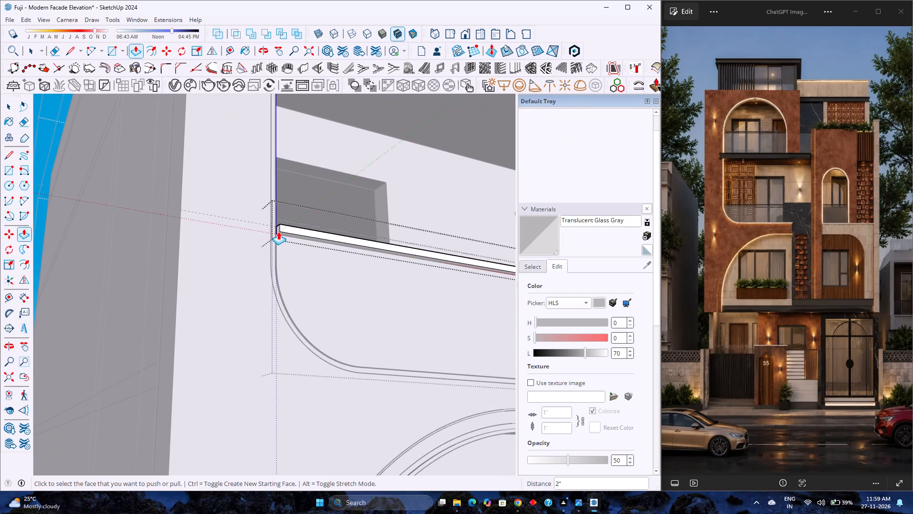
Offset the outline of the rail's underside face inward by 0.75".
left_click(155, 51)
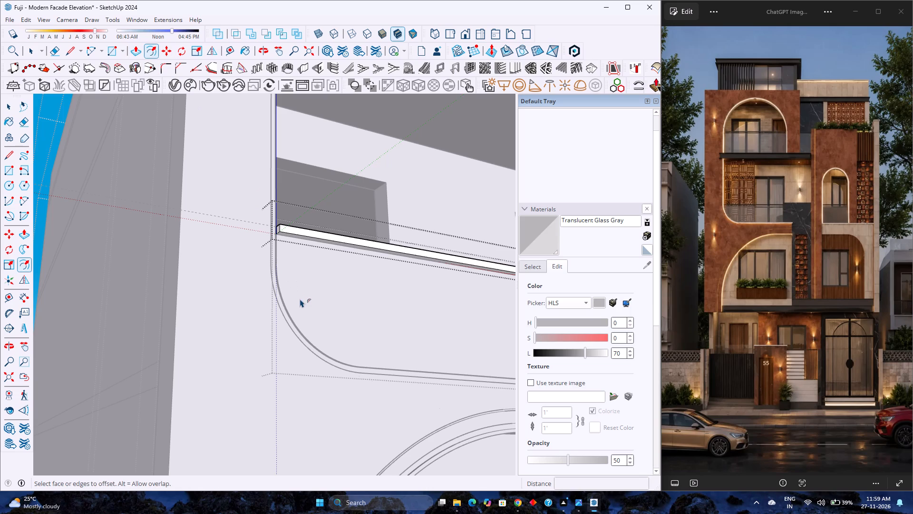
scroll(300, 299, "up", 3)
scroll(279, 228, "up", 7)
middle_click_drag(278, 207, 374, 169)
scroll(317, 197, "up", 2)
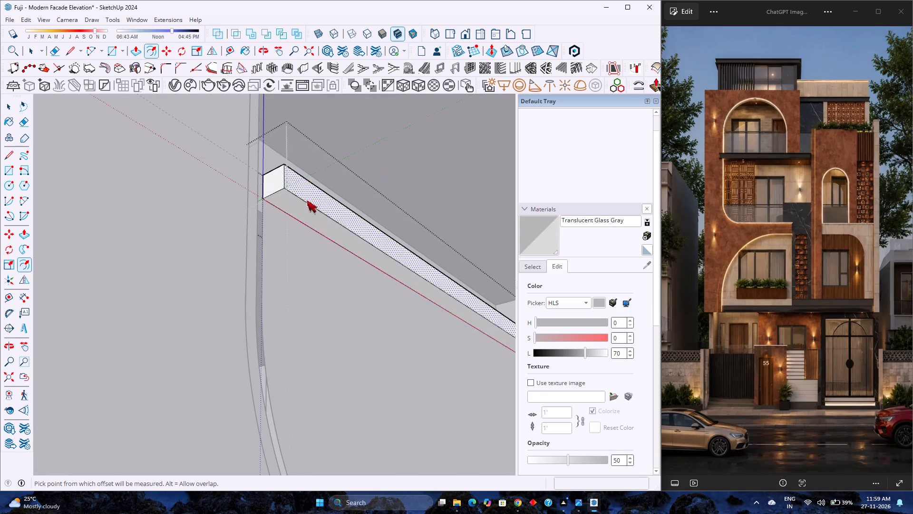
left_click(298, 203)
type("0.75")
key("Return")
Push the narrow inner face on the rail's underside in by 0.25" to form a groove.
key("p")
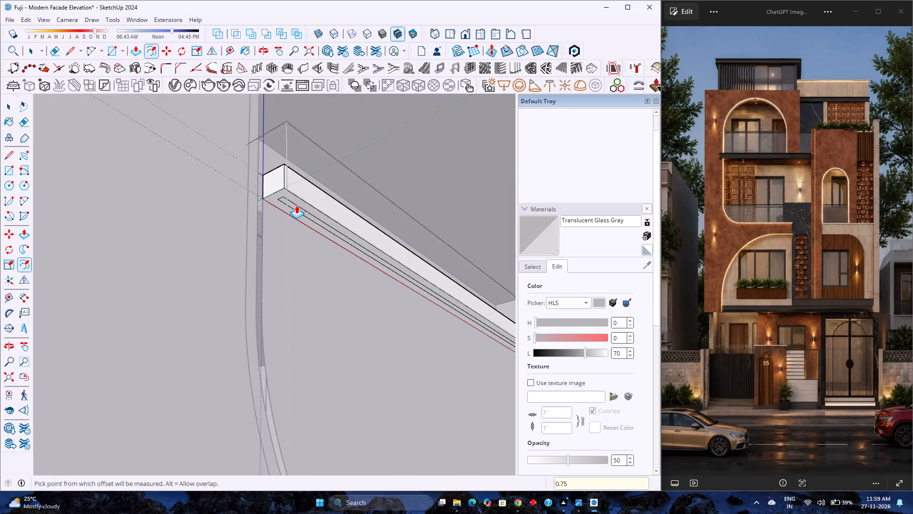
left_click(299, 210)
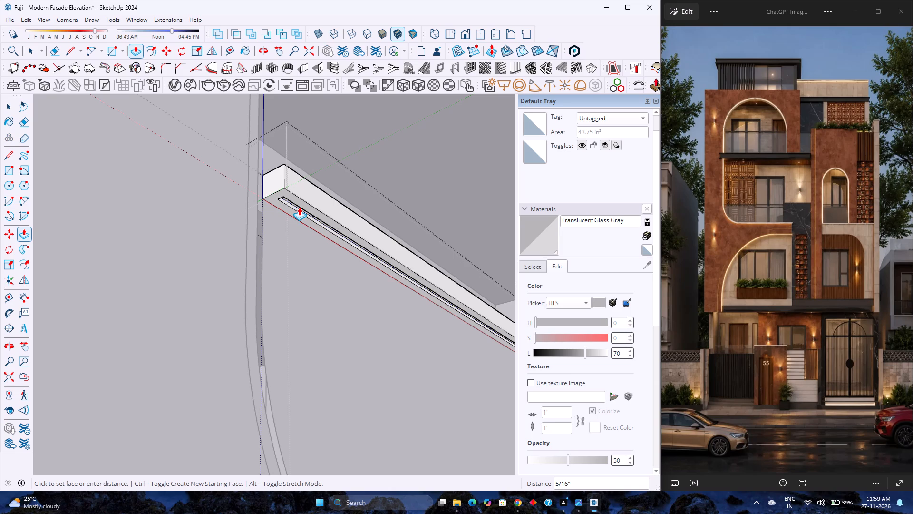
type("0.25")
key("Return")
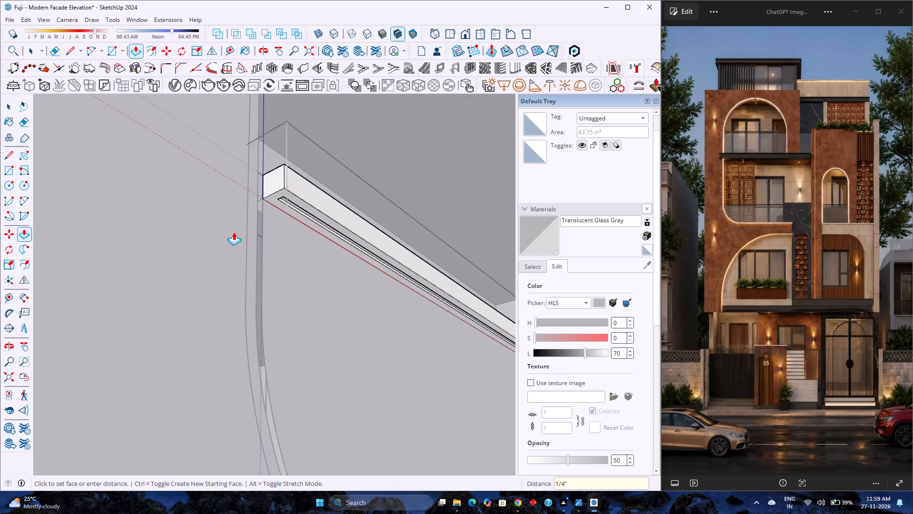
Push the groove's end face 3/4" so the groove runs out through the rail's end above the rounded parapet corner.
scroll(232, 232, "down", 4)
scroll(268, 216, "up", 3)
middle_click_drag(268, 216, 46, 215)
scroll(216, 212, "up", 3)
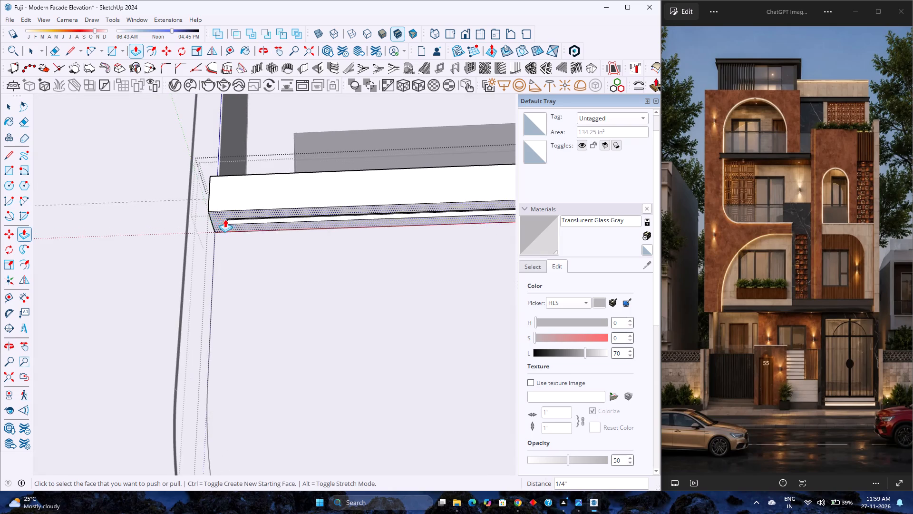
scroll(225, 219, "up", 11)
middle_click(223, 226)
middle_click_drag(221, 226, 135, 230)
scroll(204, 234, "up", 4)
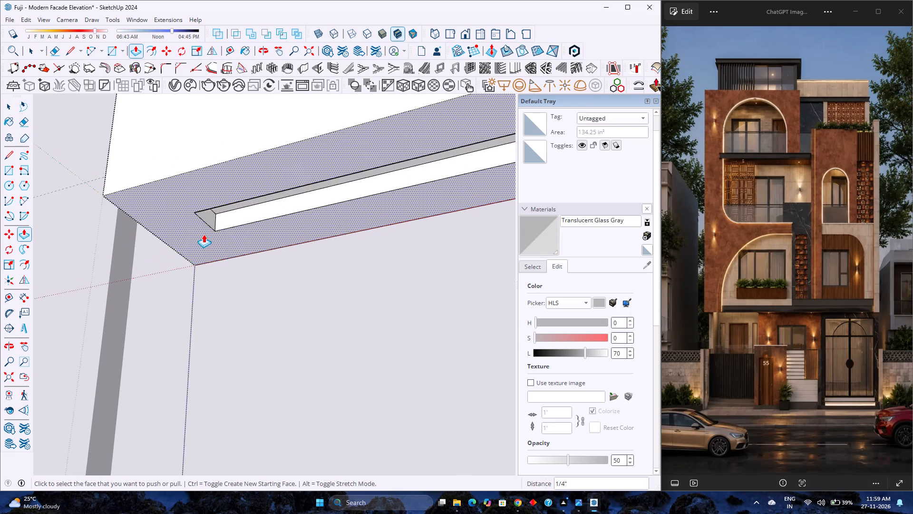
left_click(207, 217)
left_click(146, 242)
scroll(146, 242, "down", 4)
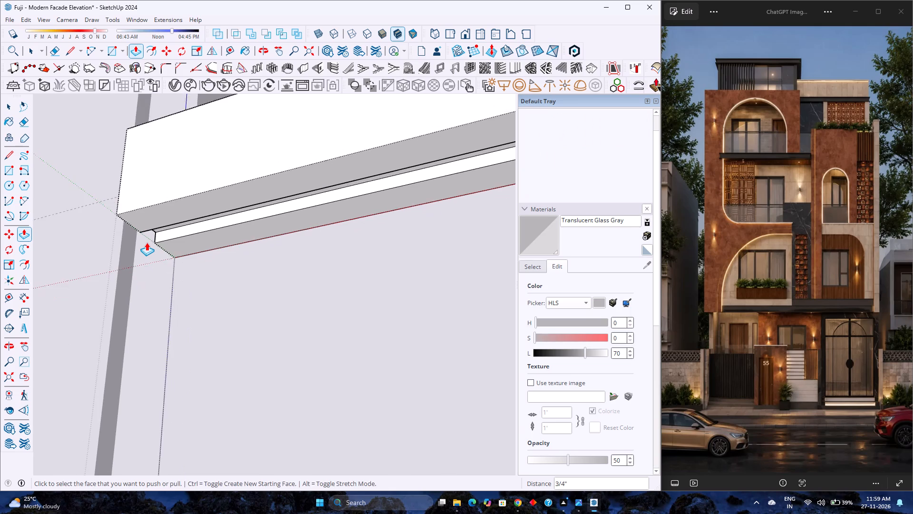
Push the groove's opposite end face 3/4" so the groove runs out through the rail's end beside the block.
scroll(146, 242, "down", 20)
scroll(146, 242, "down", 7)
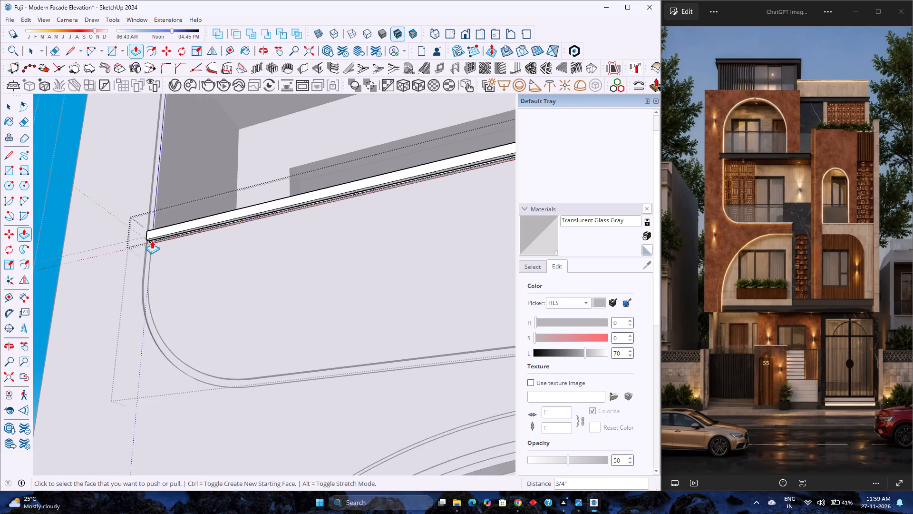
scroll(152, 240, "down", 6)
scroll(317, 195, "up", 9)
middle_click_drag(357, 228, 485, 246)
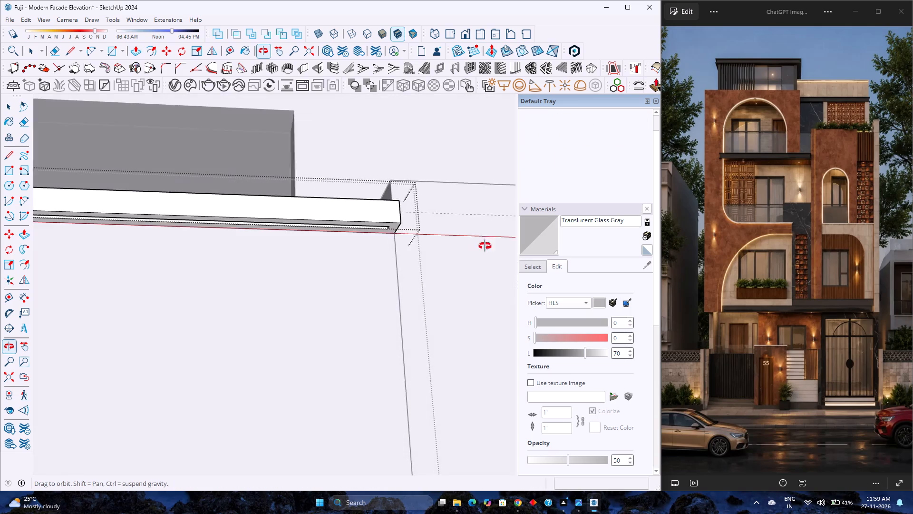
middle_click_drag(485, 246, 493, 248)
scroll(380, 217, "up", 9)
middle_click_drag(392, 231, 496, 222)
middle_click(496, 222)
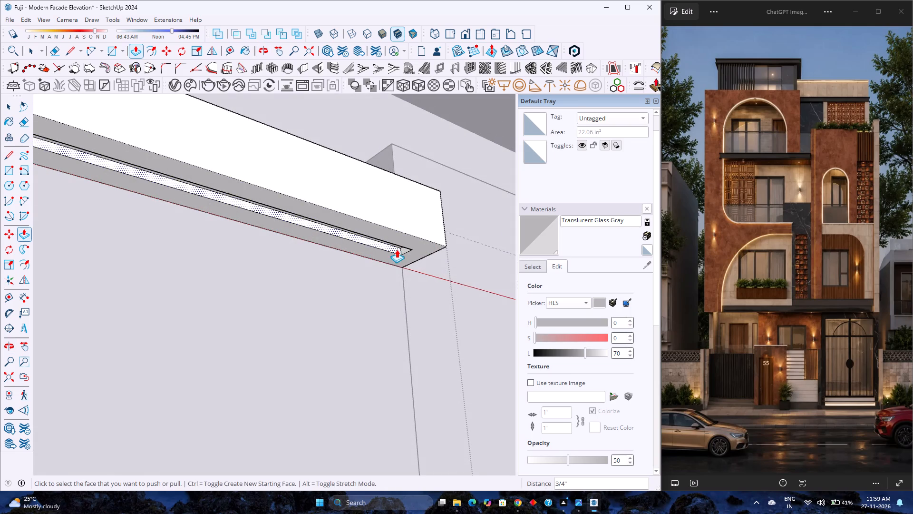
left_click(403, 251)
left_click(427, 261)
scroll(415, 261, "down", 4)
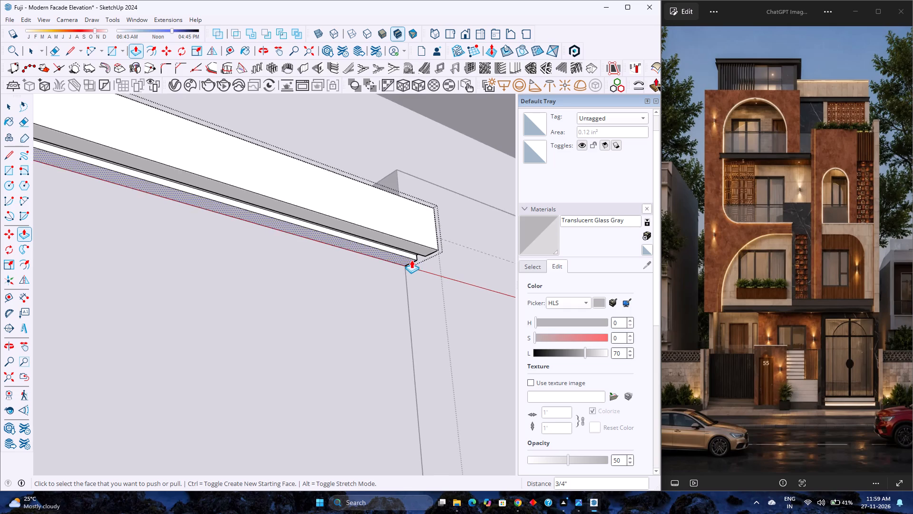
Leave the rail group and make the parapet face below it, with its bounding edges, a separate group.
scroll(411, 260, "down", 4)
key("space")
scroll(377, 269, "down", 4)
key("Escape")
double_click(375, 300)
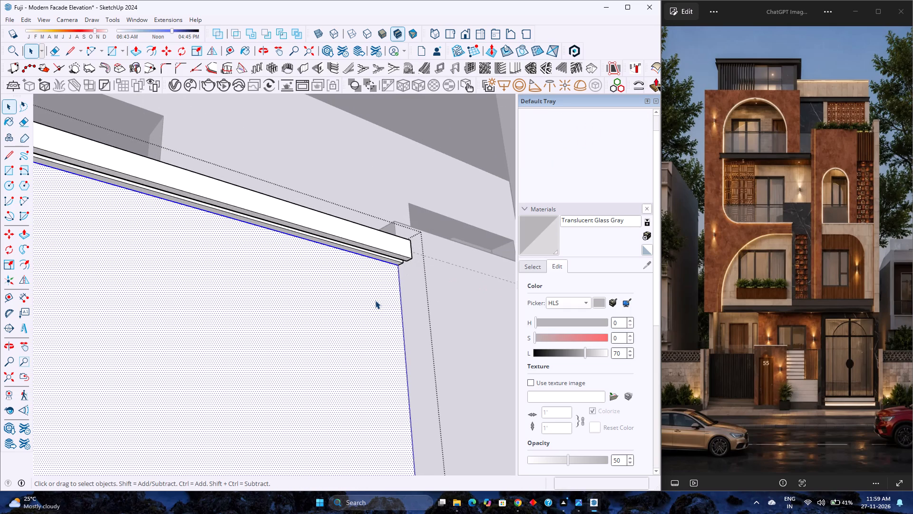
right_click(376, 300)
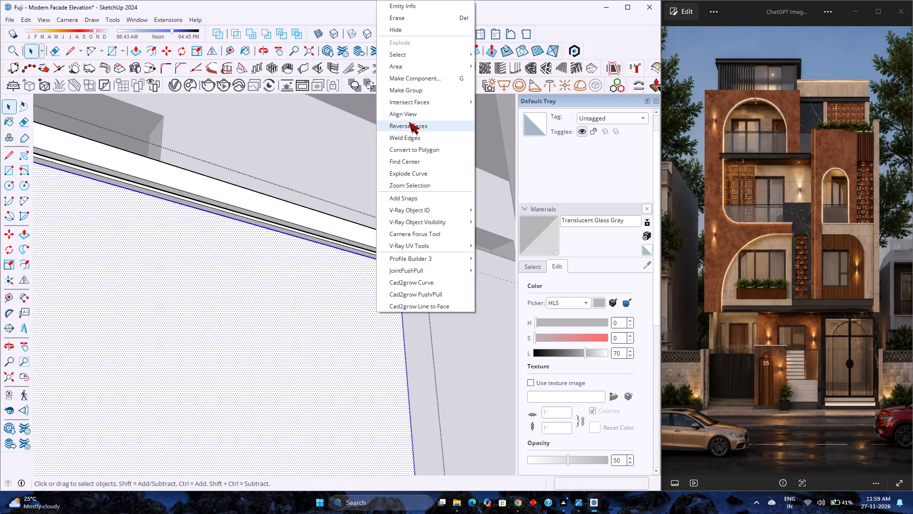
left_click(419, 89)
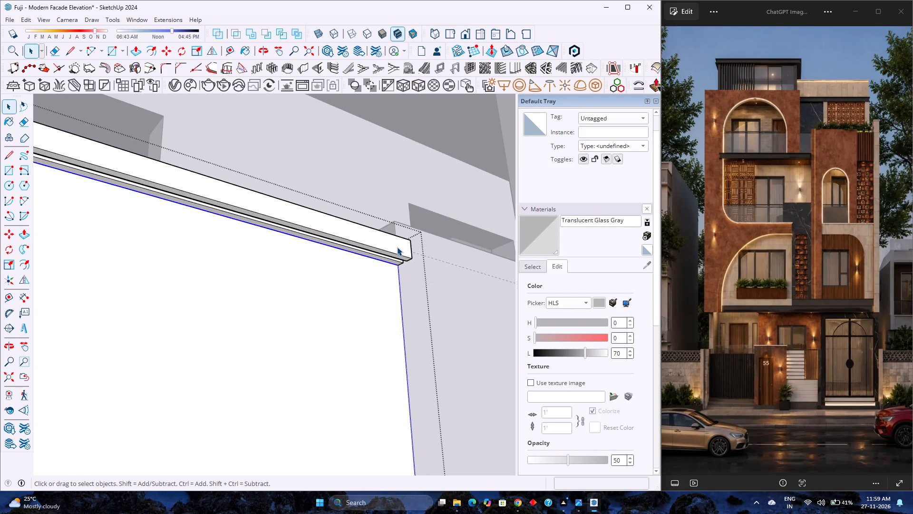
Move the parapet panel group 3/4" from the rail's lower corner onto the edge of the rail's underside groove.
left_click(397, 247)
left_click(397, 277)
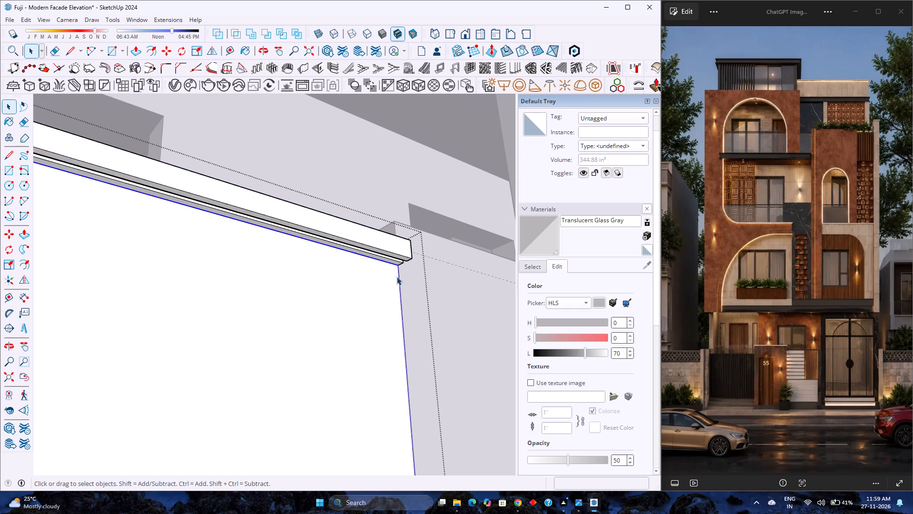
scroll(365, 288, "down", 3)
key("m")
scroll(386, 283, "up", 7)
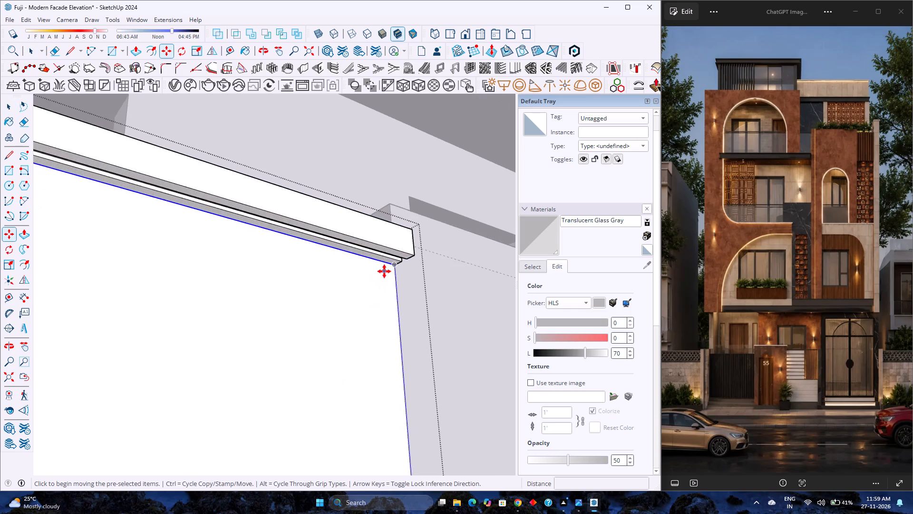
scroll(384, 271, "up", 9)
left_click(413, 258)
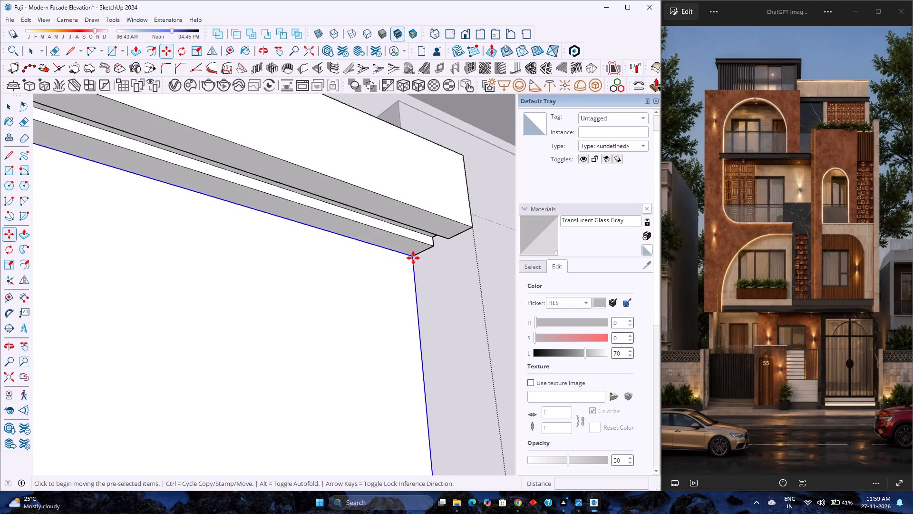
scroll(412, 255, "up", 4)
left_click(446, 239)
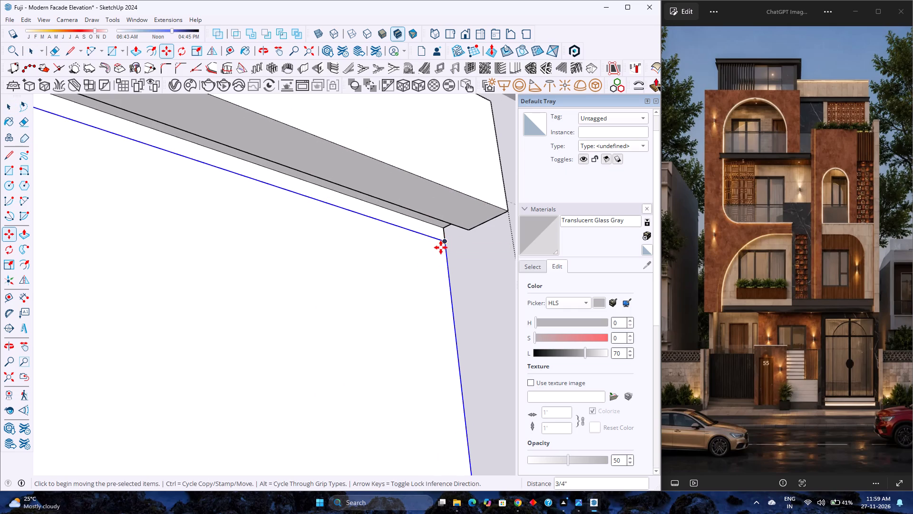
scroll(441, 247, "down", 6)
scroll(443, 247, "up", 1)
key("space")
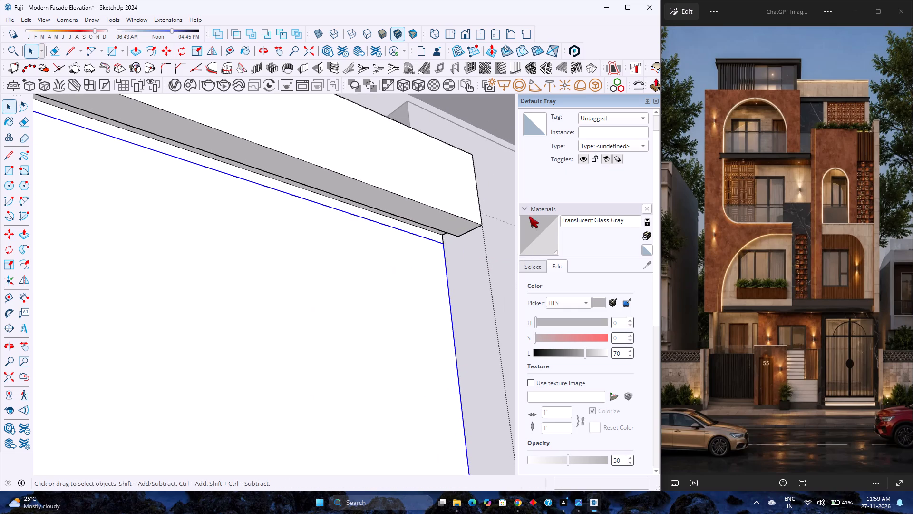
Paint the parapet panel group with the Translucent Glass Gray material.
left_click(545, 245)
left_click(377, 301)
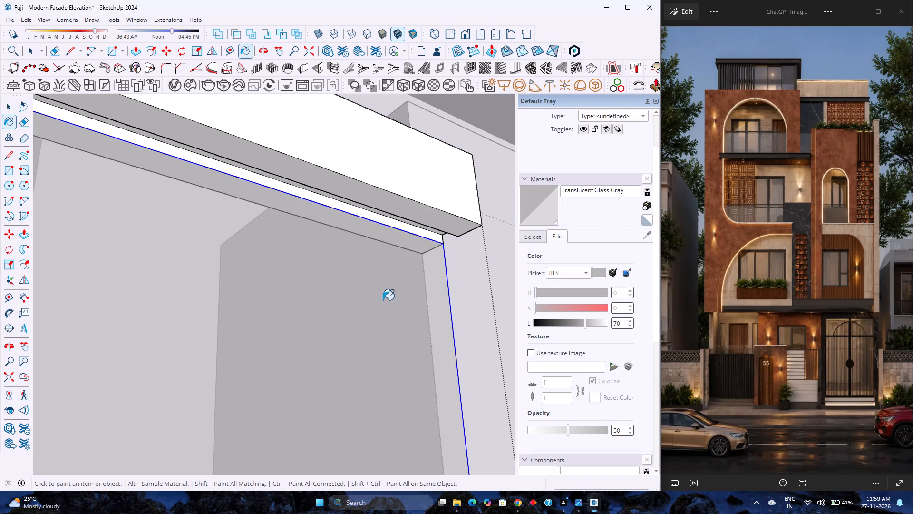
key("space")
Open the glass panel group and extrude its face 12 mm to give it thickness.
double_click(383, 300)
key("p")
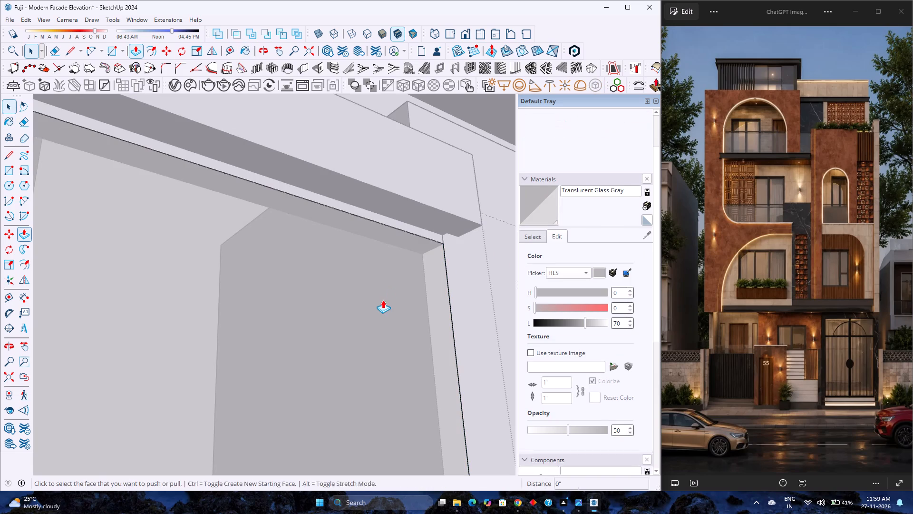
left_click(383, 300)
key("1")
key("2")
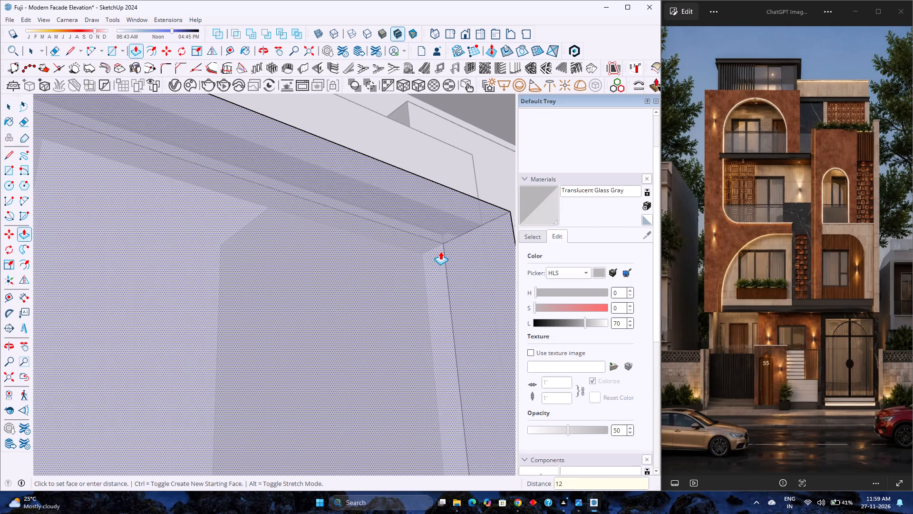
type("mm")
key("Return")
Extend the glass panel's top face up 1/4" into the rail's groove and leave the panel group.
middle_click_drag(440, 252, 197, 332)
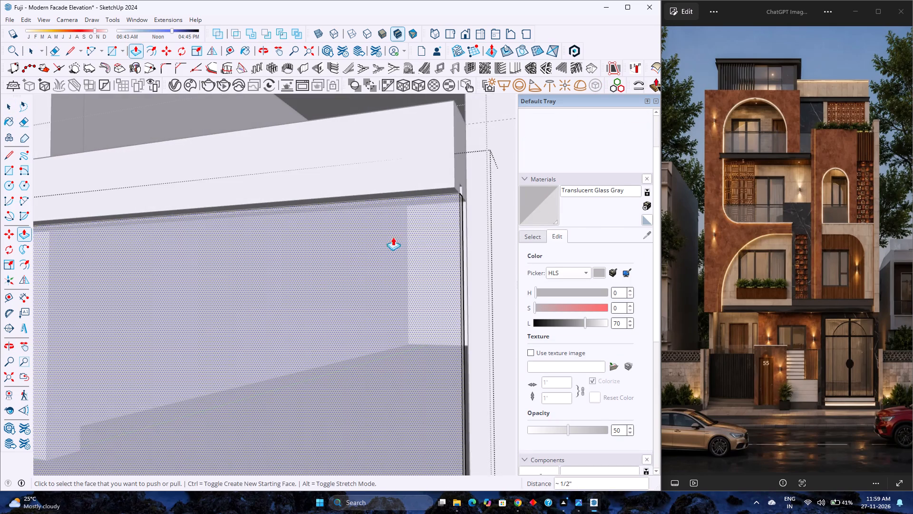
scroll(441, 207, "up", 2)
middle_click_drag(436, 209, 274, 307)
scroll(462, 216, "up", 3)
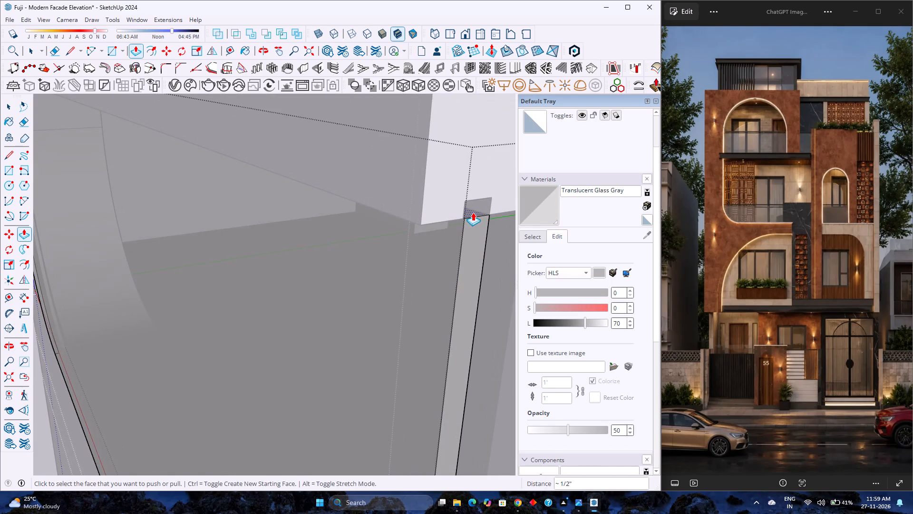
left_click(473, 212)
left_click(467, 202)
scroll(447, 228, "down", 14)
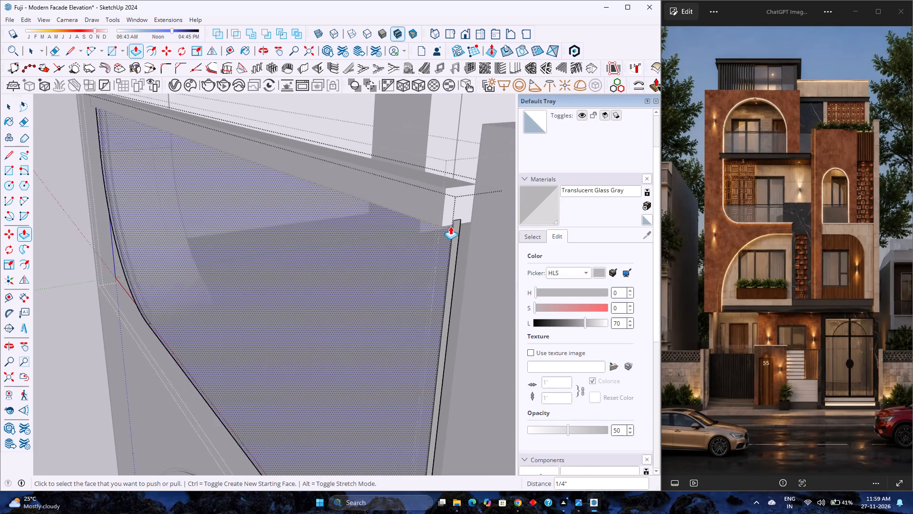
scroll(450, 226, "down", 9)
scroll(153, 286, "down", 3)
key("space")
scroll(199, 292, "up", 1)
middle_click_drag(188, 314, 327, 301, "shift")
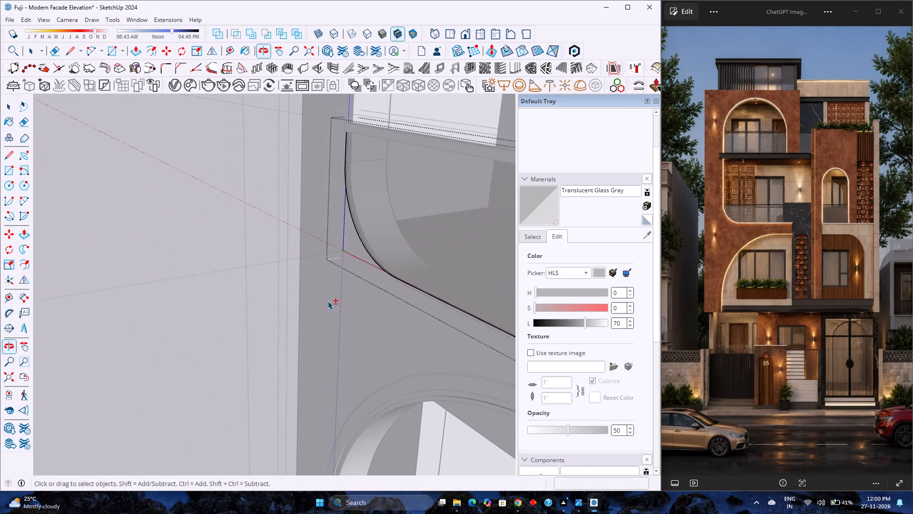
scroll(281, 293, "down", 1, "shift")
middle_click_drag(281, 293, 150, 333, "shift")
middle_click_drag(147, 338, 306, 326)
key("space")
scroll(306, 319, "down", 4)
key("Escape")
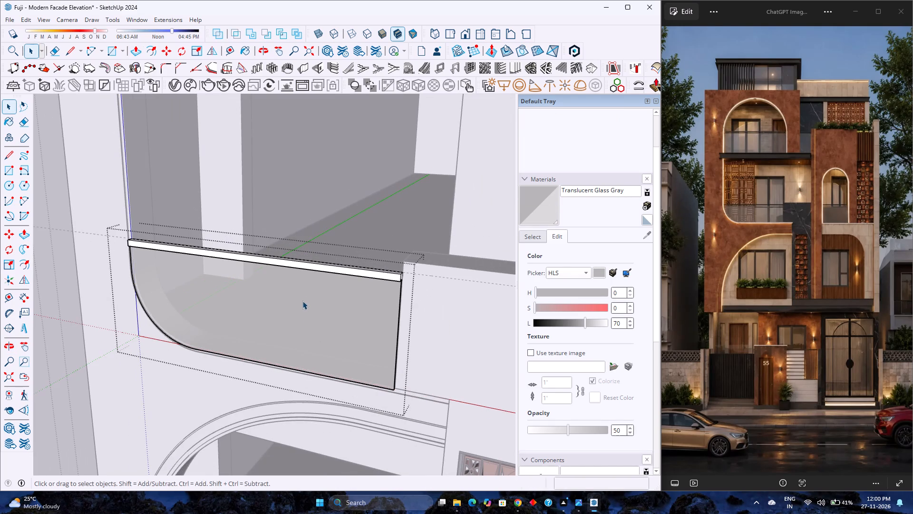
Move the whole railing group, rail and glass panel together, 6" inward from the facade along the green axis.
left_click(300, 291)
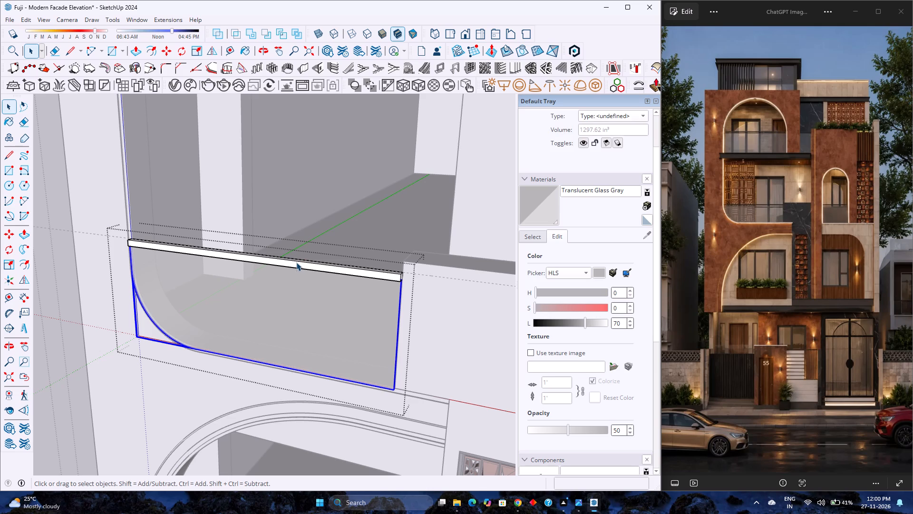
key("Escape")
left_click(296, 262)
middle_click_drag(248, 322, 175, 380)
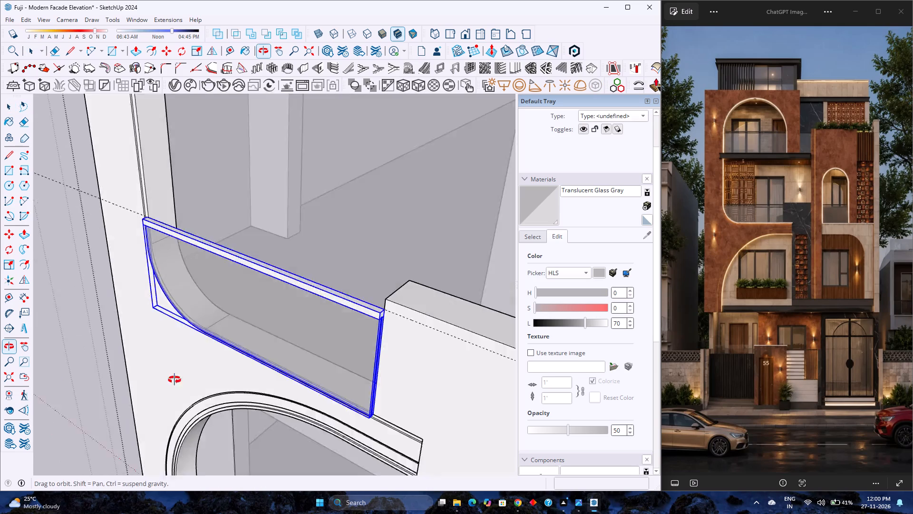
middle_click_drag(175, 380, 86, 405)
middle_click(85, 405)
key("m")
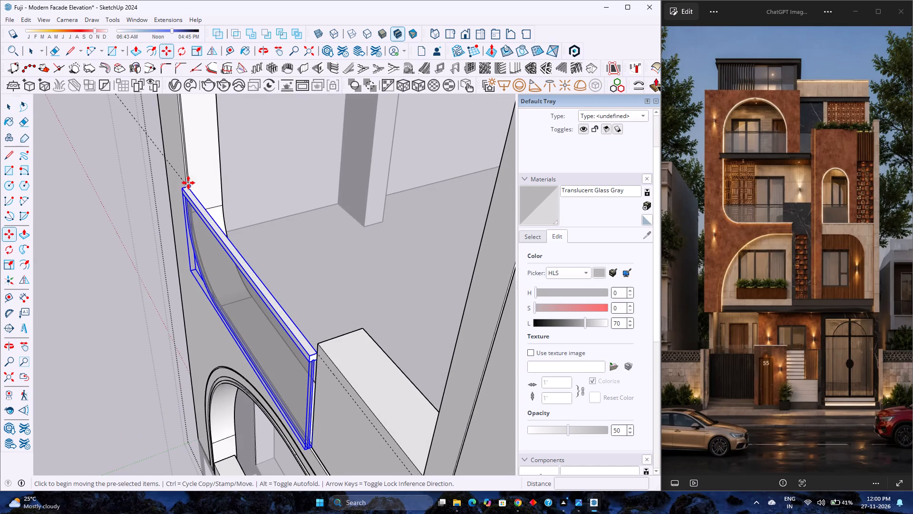
scroll(192, 179, "up", 13)
left_click(181, 199)
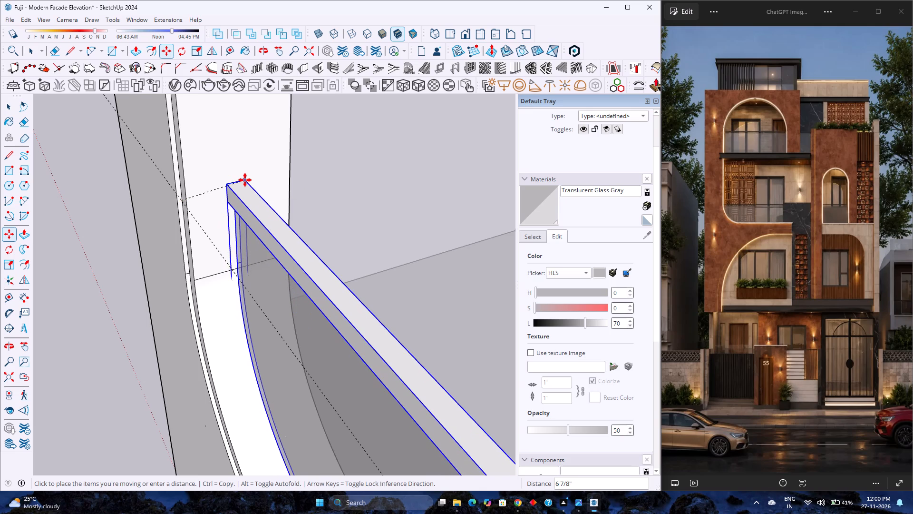
key("Left")
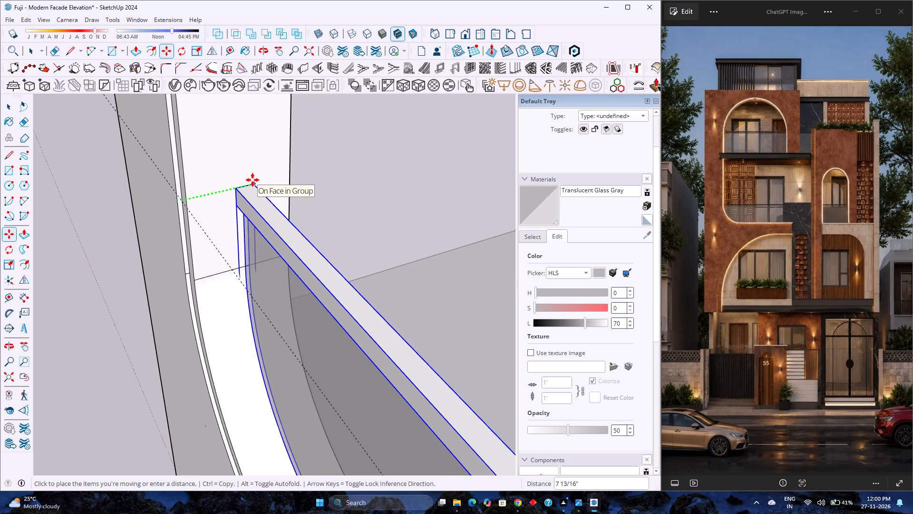
key("8")
key("Return")
scroll(238, 224, "down", 4)
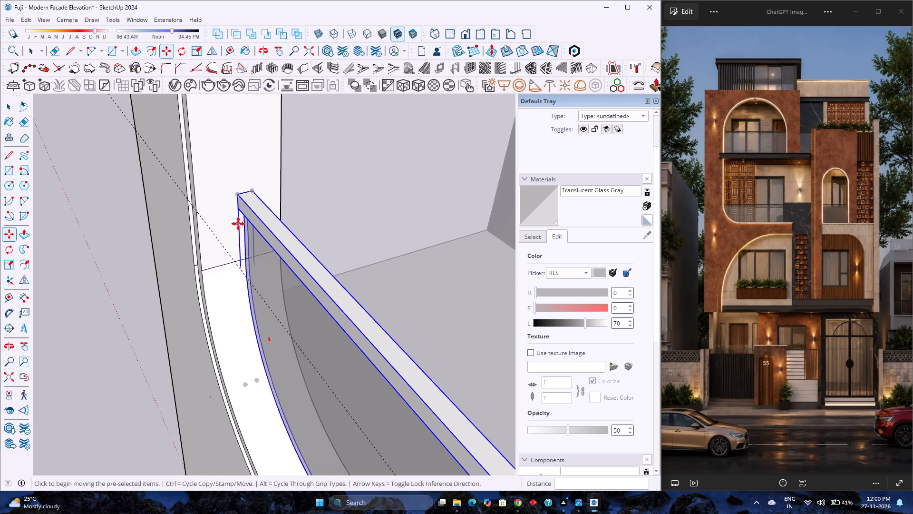
key("3")
key("Return")
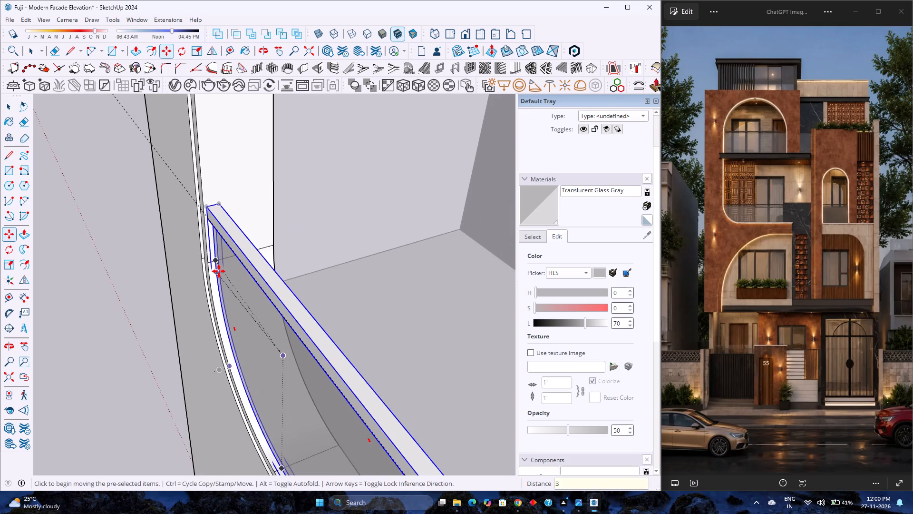
key("2")
key("BackSpace")
key("6")
key("Return")
key("space")
scroll(220, 268, "down", 3)
middle_click_drag(216, 286, 295, 265)
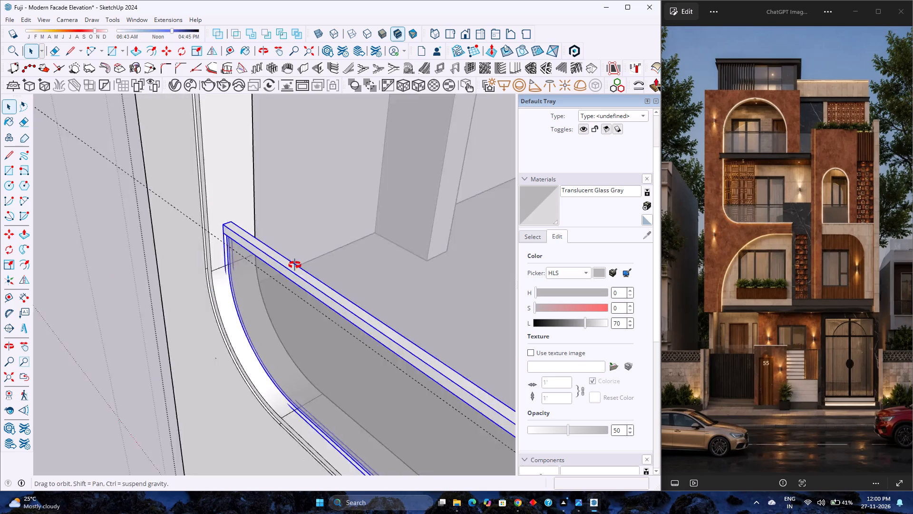
middle_click_drag(295, 265, 369, 237)
scroll(291, 253, "down", 9)
middle_click_drag(296, 263, 255, 280, "shift")
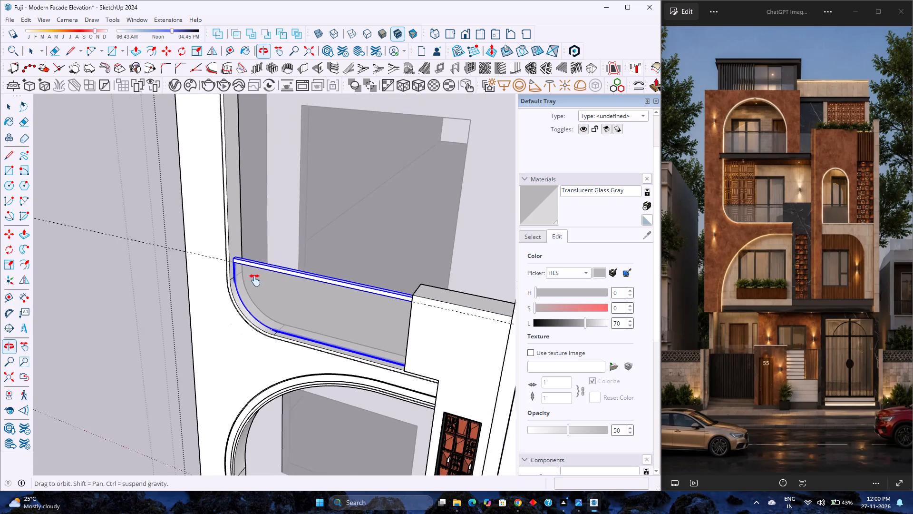
middle_click_drag(255, 280, 249, 283, "shift")
middle_click_drag(238, 289, 374, 249)
key("space")
left_click(94, 308)
Save the model.
scroll(168, 300, "down", 4)
middle_click_drag(233, 317, 223, 271)
scroll(225, 269, "down", 2)
key("ctrl+s")
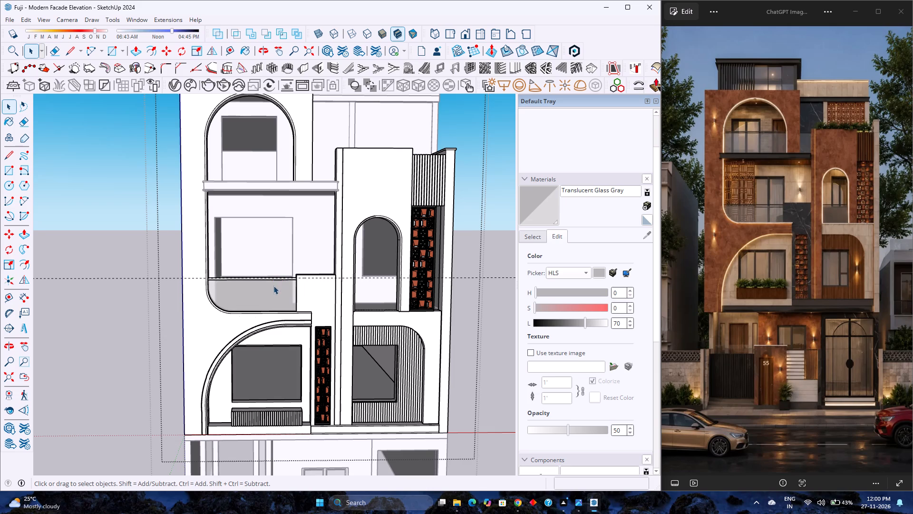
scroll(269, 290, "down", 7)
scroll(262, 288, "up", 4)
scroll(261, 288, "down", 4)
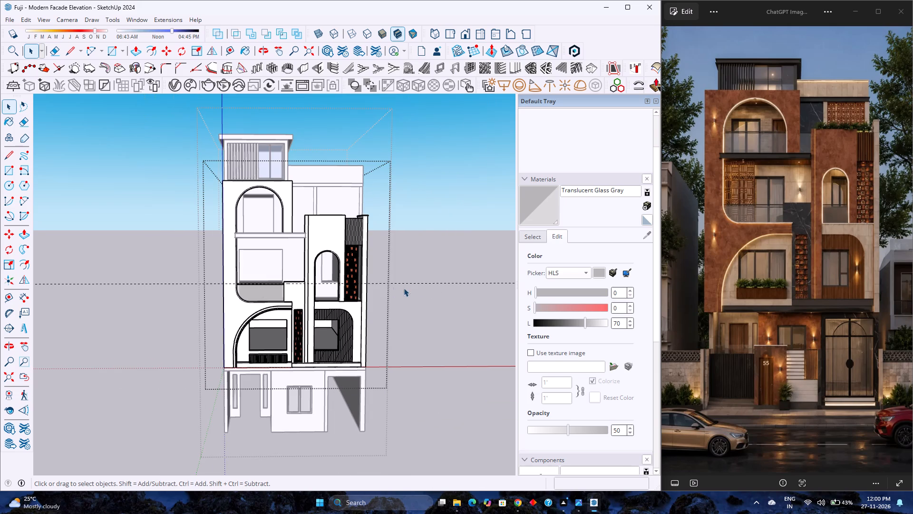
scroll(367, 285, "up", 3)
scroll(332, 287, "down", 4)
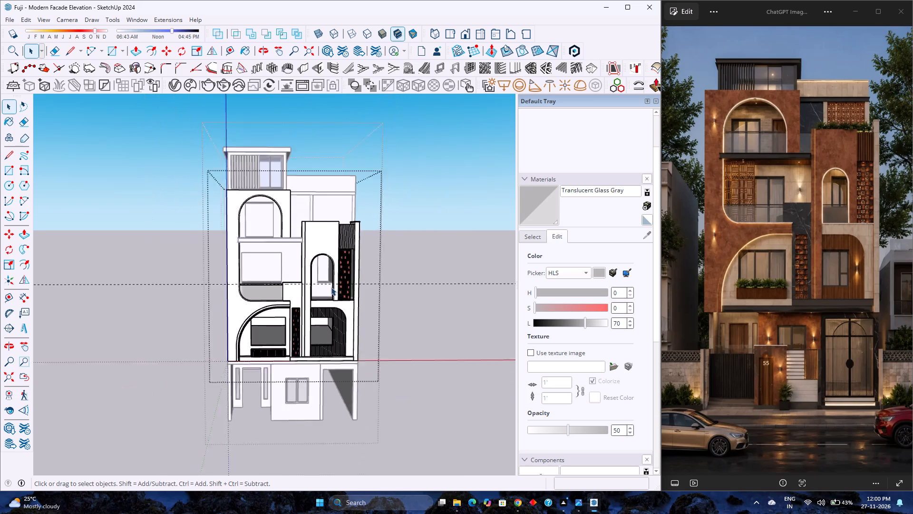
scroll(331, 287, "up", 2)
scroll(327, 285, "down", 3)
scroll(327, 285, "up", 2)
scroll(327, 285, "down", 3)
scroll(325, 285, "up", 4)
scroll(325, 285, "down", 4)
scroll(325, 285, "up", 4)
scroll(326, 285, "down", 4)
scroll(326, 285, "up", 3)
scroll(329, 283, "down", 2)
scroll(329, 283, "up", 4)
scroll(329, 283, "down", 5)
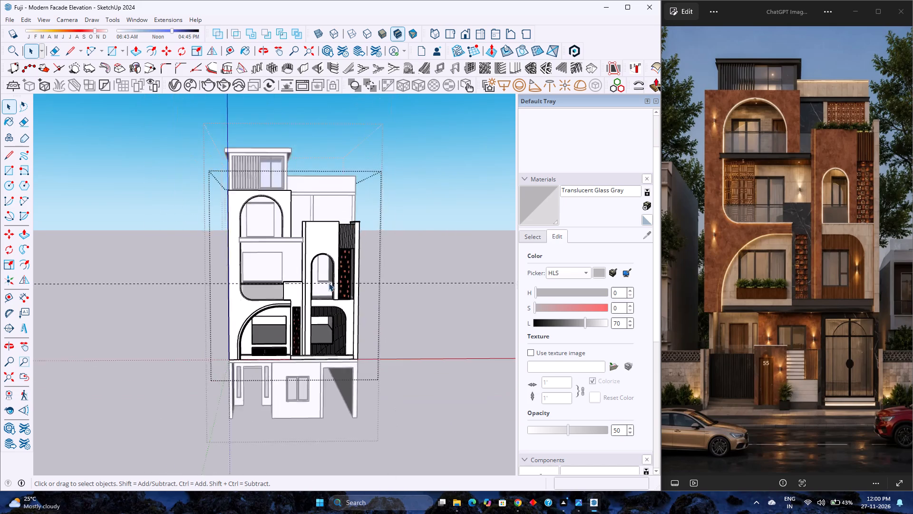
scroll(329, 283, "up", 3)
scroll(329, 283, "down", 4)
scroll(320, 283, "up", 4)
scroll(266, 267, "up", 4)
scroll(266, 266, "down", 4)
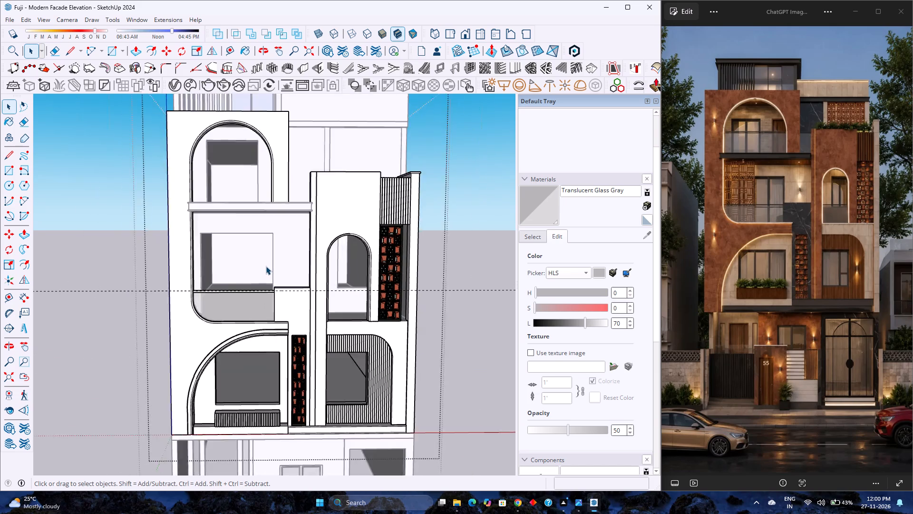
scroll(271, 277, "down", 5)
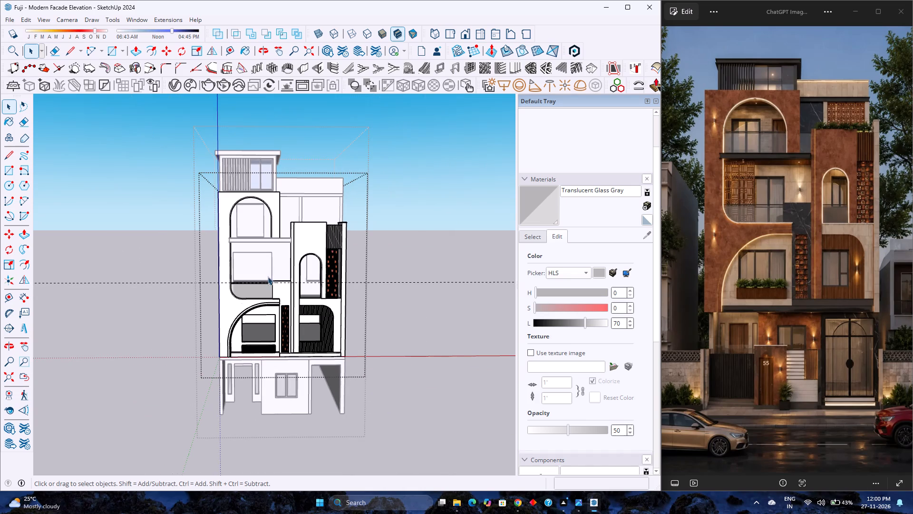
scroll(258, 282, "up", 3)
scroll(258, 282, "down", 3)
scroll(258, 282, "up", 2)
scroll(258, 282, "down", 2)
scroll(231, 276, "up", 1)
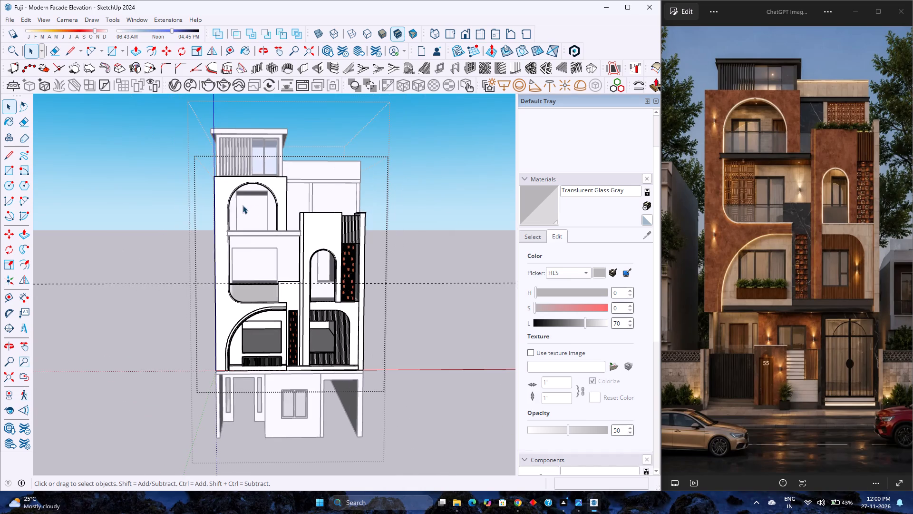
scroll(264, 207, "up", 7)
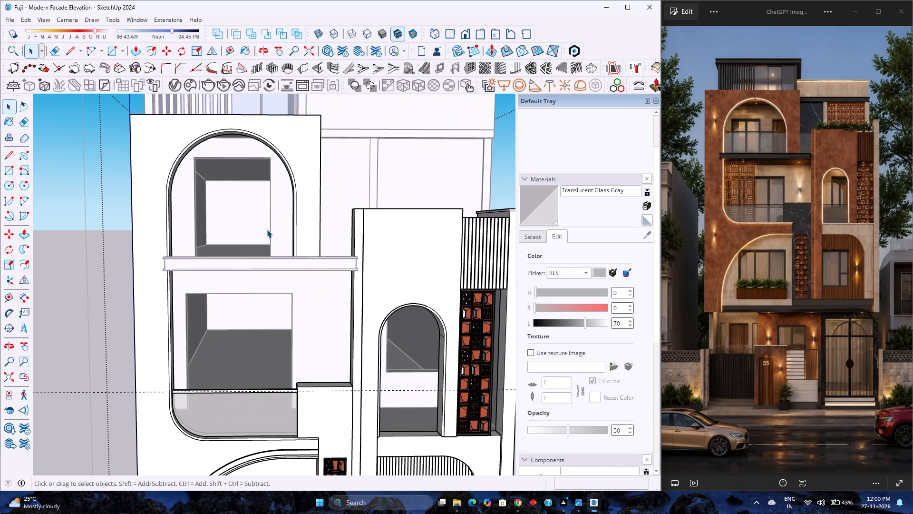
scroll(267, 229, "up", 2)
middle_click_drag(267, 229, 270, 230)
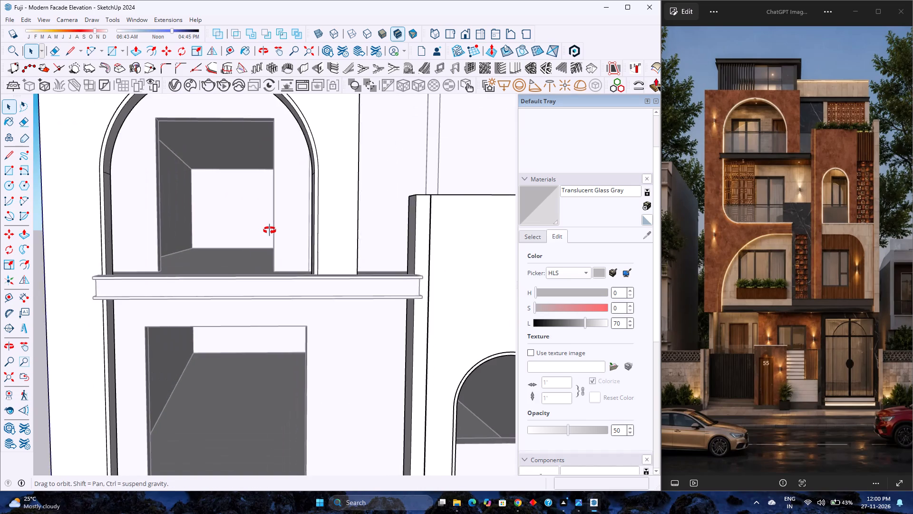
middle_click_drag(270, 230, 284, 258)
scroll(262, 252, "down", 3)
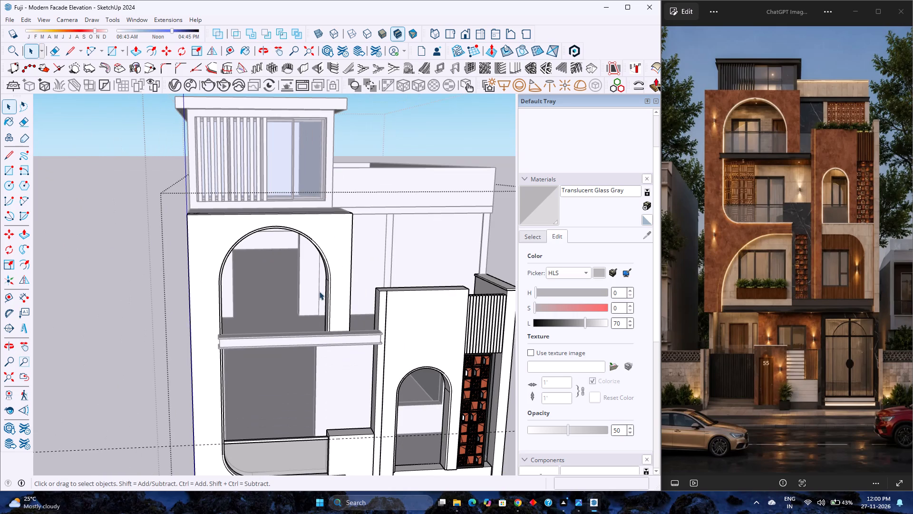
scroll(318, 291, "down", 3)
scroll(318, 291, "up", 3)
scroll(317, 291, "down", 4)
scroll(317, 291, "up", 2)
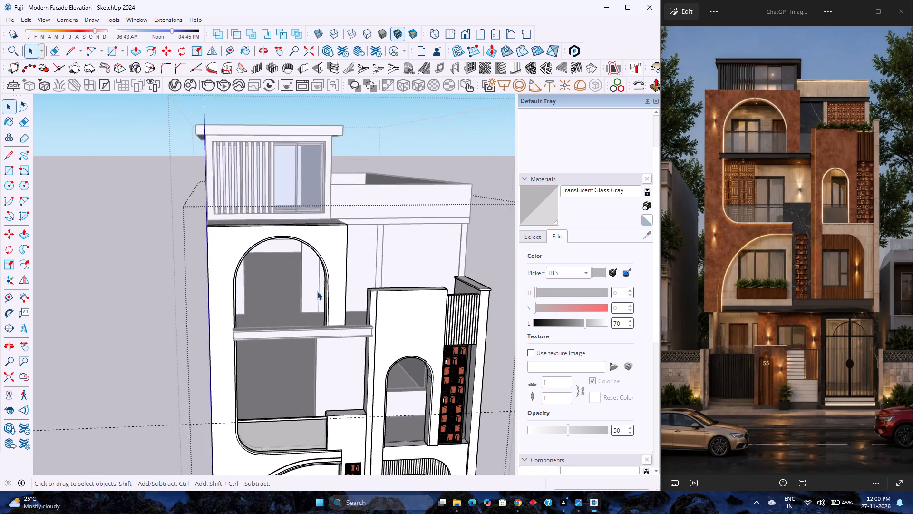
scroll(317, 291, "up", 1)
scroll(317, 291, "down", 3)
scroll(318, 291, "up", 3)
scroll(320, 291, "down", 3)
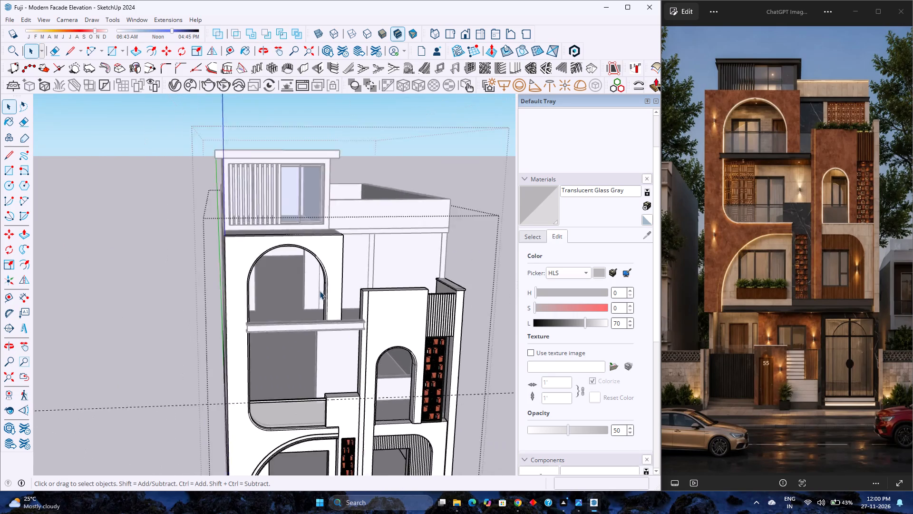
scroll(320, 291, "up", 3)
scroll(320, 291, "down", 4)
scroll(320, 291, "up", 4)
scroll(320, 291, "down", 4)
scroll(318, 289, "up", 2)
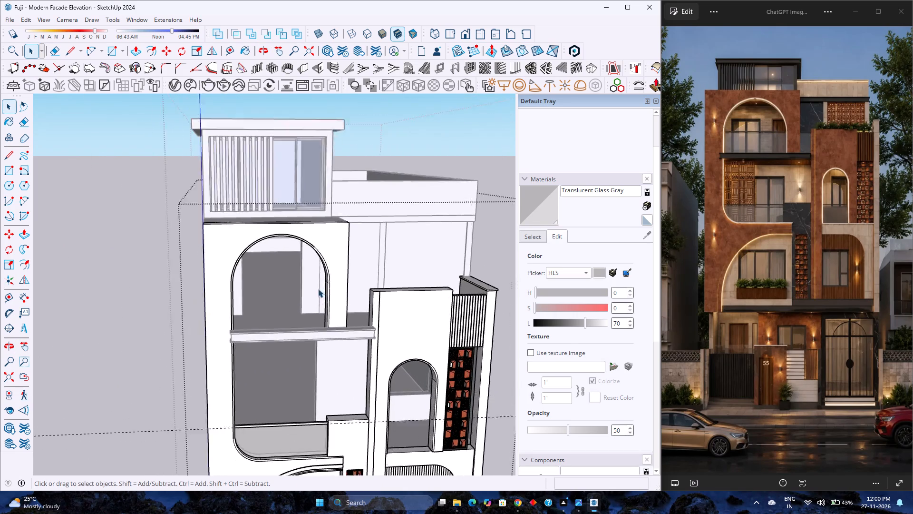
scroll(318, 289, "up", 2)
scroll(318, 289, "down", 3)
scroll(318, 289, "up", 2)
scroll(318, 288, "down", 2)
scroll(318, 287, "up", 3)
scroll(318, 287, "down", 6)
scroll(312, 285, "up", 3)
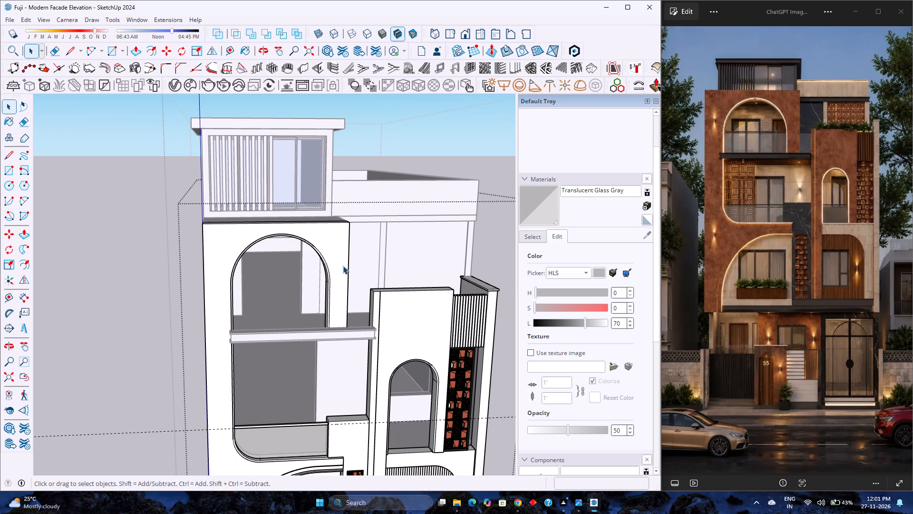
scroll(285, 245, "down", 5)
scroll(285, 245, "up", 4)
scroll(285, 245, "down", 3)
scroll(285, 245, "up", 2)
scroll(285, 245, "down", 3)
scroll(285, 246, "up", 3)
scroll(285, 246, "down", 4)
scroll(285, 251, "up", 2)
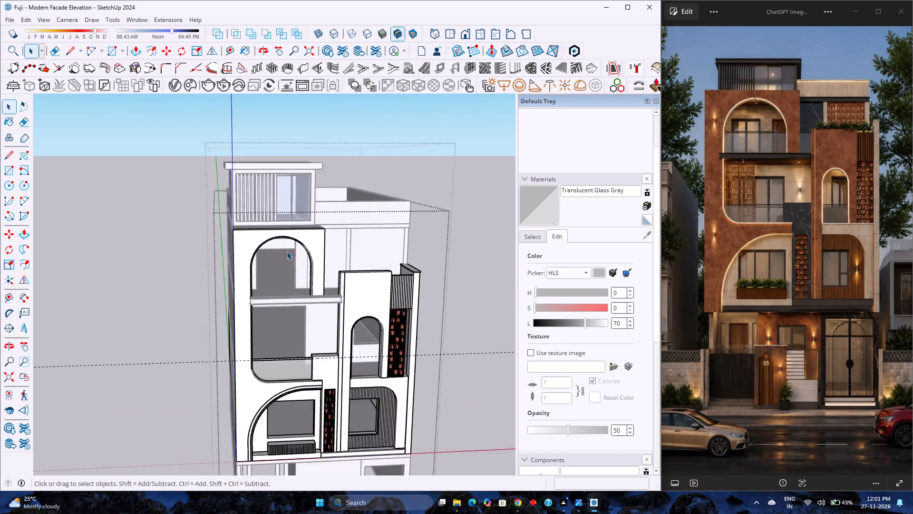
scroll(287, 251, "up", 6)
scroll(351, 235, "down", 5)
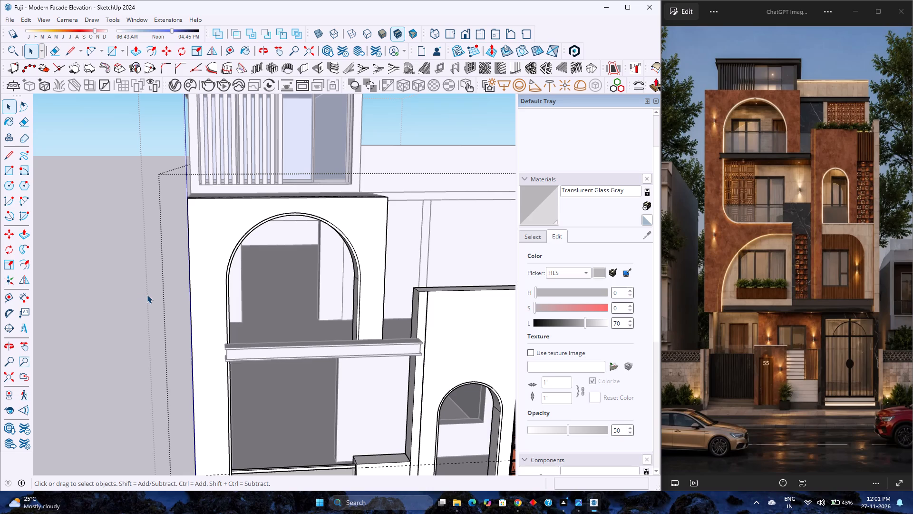
Leave the open facade group to return to the whole building model.
scroll(167, 295, "down", 4)
scroll(167, 295, "up", 3)
scroll(167, 295, "down", 3)
left_click(112, 298)
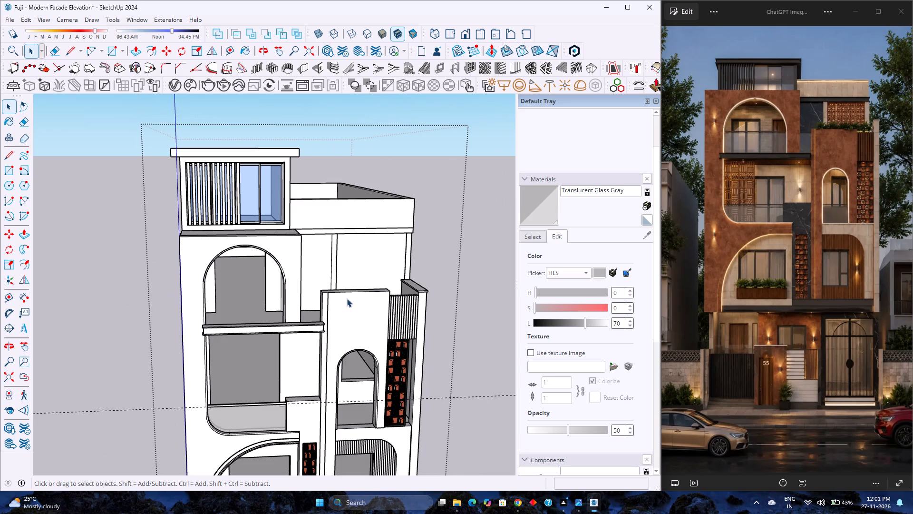
Examine the building from the side, front and below, checking the balconies, arches, screens and ground floor against the reference image.
scroll(372, 304, "down", 3)
scroll(378, 307, "up", 2)
middle_click_drag(378, 308, 533, 298)
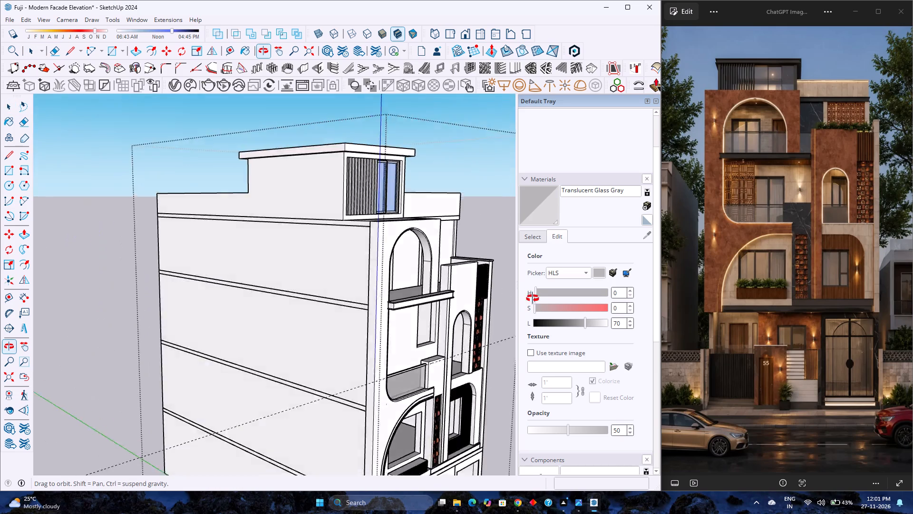
middle_click_drag(533, 298, 394, 314)
middle_click_drag(394, 314, 401, 314)
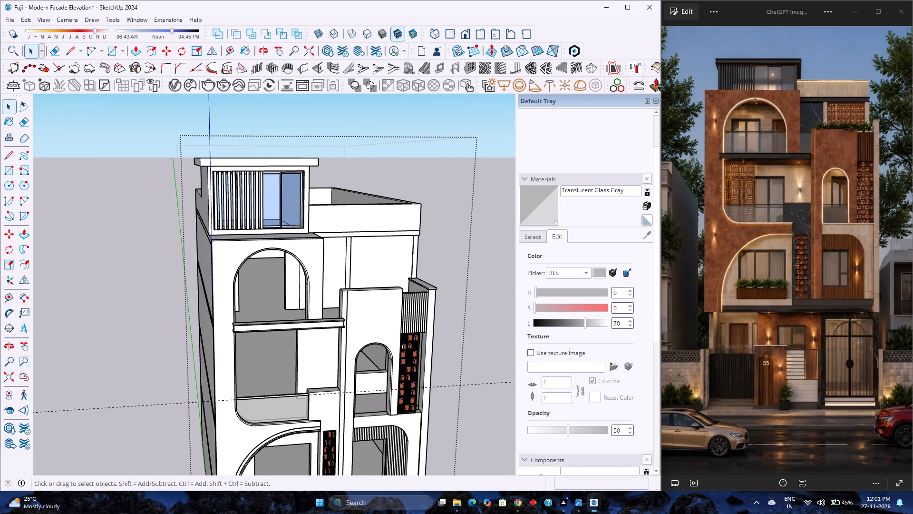
scroll(1, 513, "down", 7)
scroll(17, 513, "up", 4)
scroll(17, 513, "down", 4)
scroll(17, 513, "up", 4)
scroll(17, 513, "down", 4)
scroll(0, 451, "up", 1)
scroll(206, 355, "up", 4)
scroll(207, 355, "down", 2)
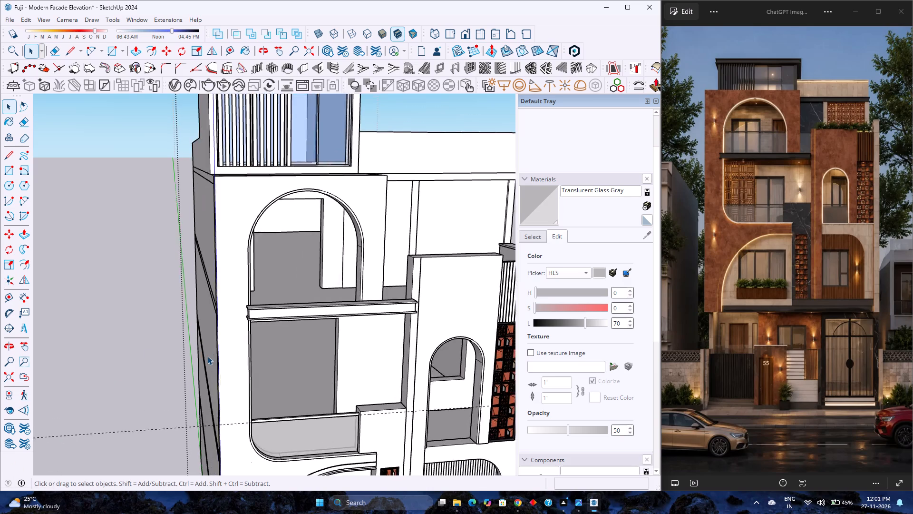
scroll(207, 356, "down", 2)
scroll(207, 356, "up", 3)
scroll(207, 356, "down", 4)
scroll(207, 356, "up", 1)
scroll(205, 360, "down", 3)
middle_click_drag(337, 402, 408, 306)
scroll(409, 307, "down", 2)
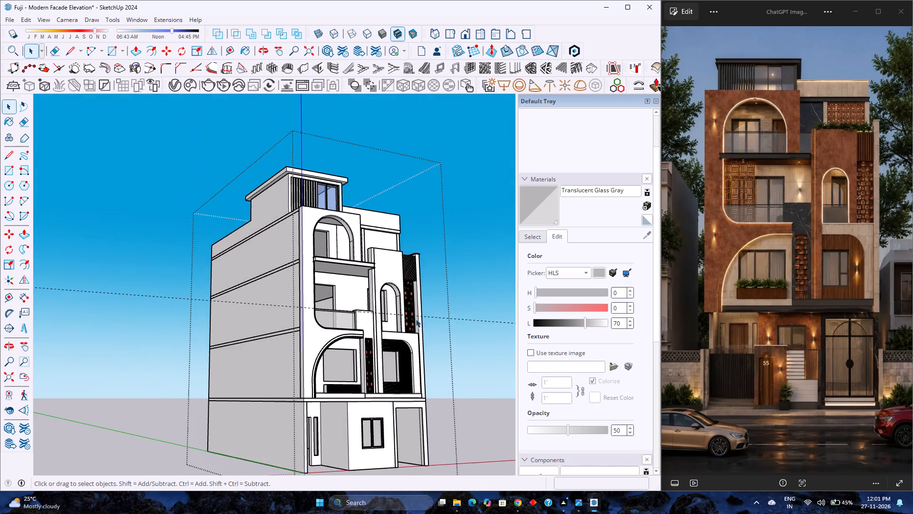
middle_click_drag(420, 332, 260, 343)
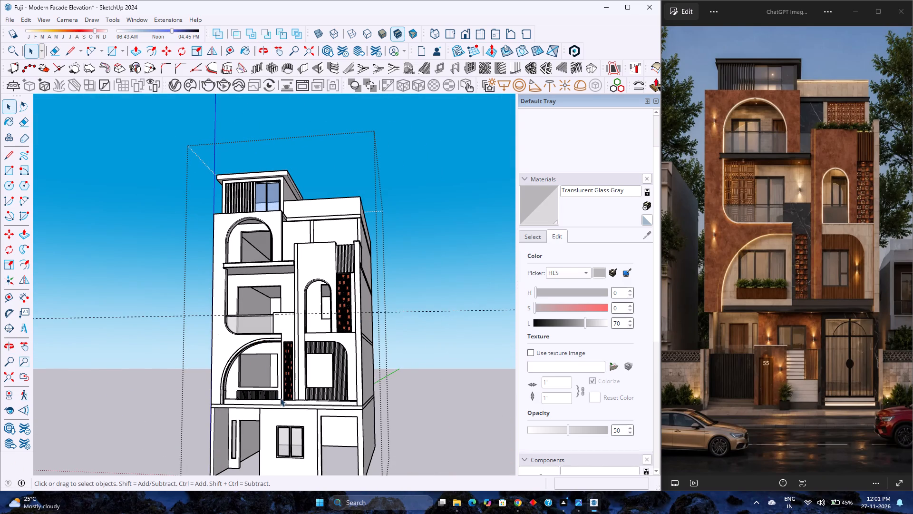
scroll(293, 405, "up", 4)
scroll(294, 404, "down", 4)
scroll(294, 404, "up", 4)
scroll(294, 404, "down", 4)
scroll(294, 404, "up", 4)
scroll(294, 404, "down", 4)
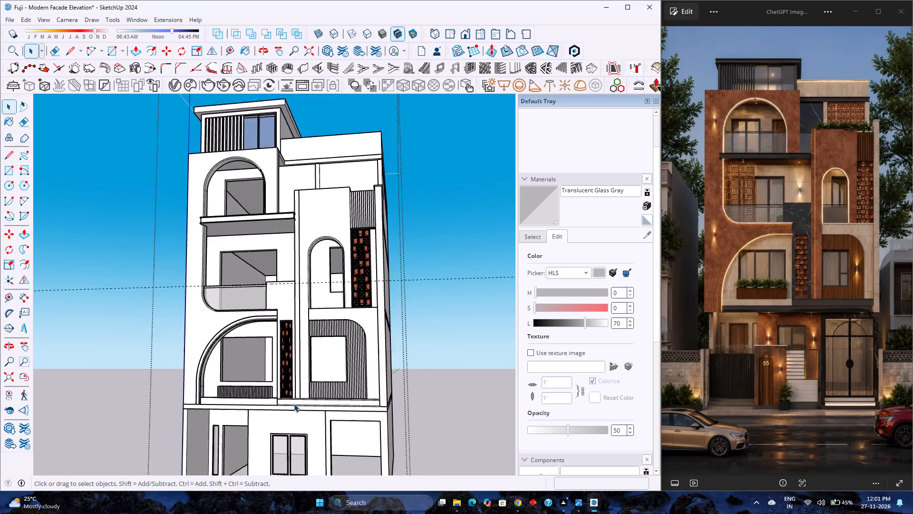
scroll(294, 404, "up", 4)
scroll(294, 404, "down", 4)
scroll(294, 404, "up", 4)
scroll(322, 372, "up", 3)
middle_click_drag(322, 372, 348, 412)
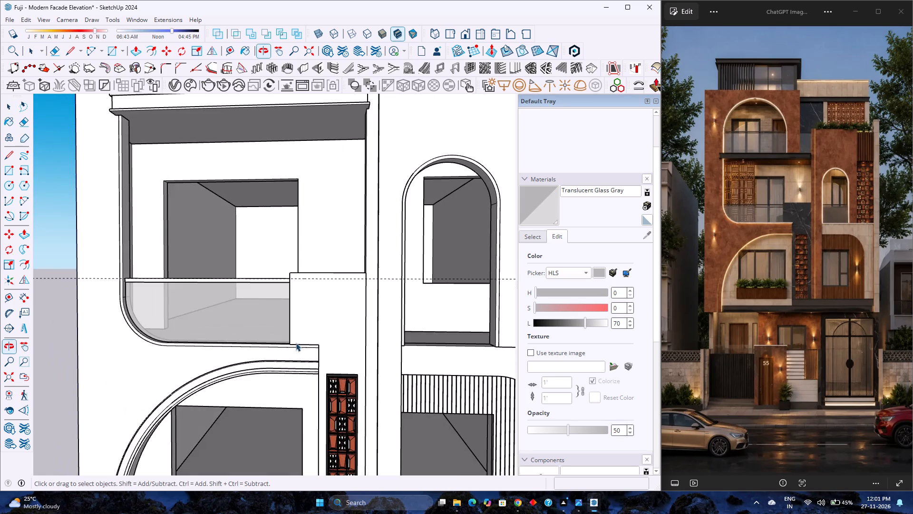
scroll(296, 343, "down", 13)
scroll(331, 409, "up", 7)
middle_click_drag(339, 390, 351, 406)
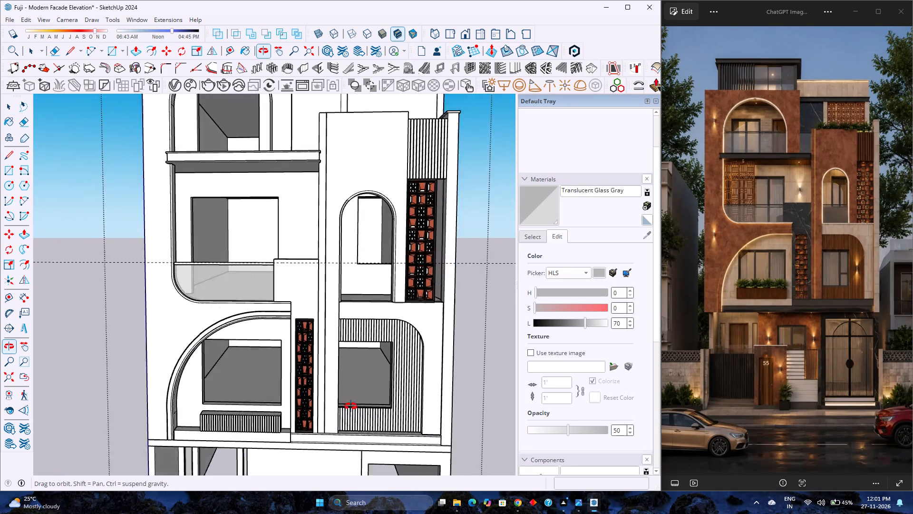
middle_click_drag(351, 406, 338, 354)
scroll(337, 353, "down", 7)
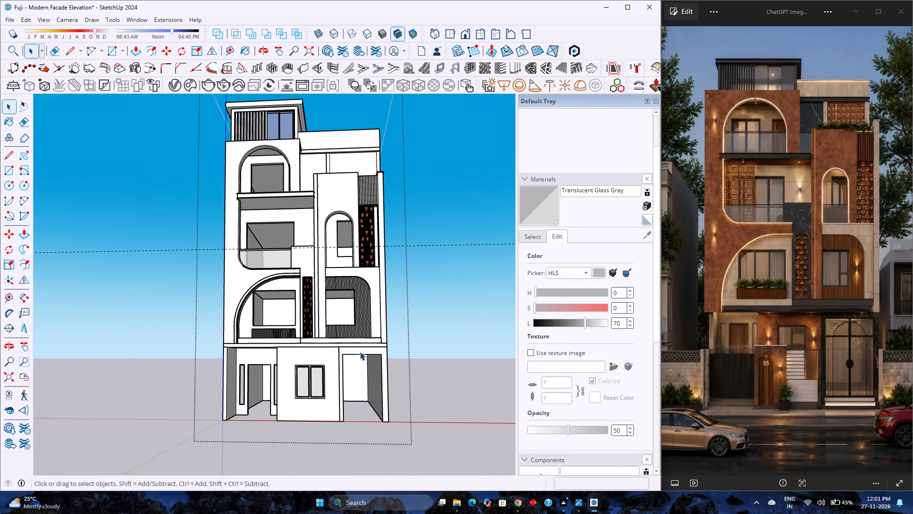
scroll(358, 351, "down", 5)
scroll(357, 351, "up", 4)
scroll(321, 335, "up", 3)
middle_click_drag(321, 335, 321, 383)
scroll(319, 383, "up", 1)
scroll(294, 331, "down", 7)
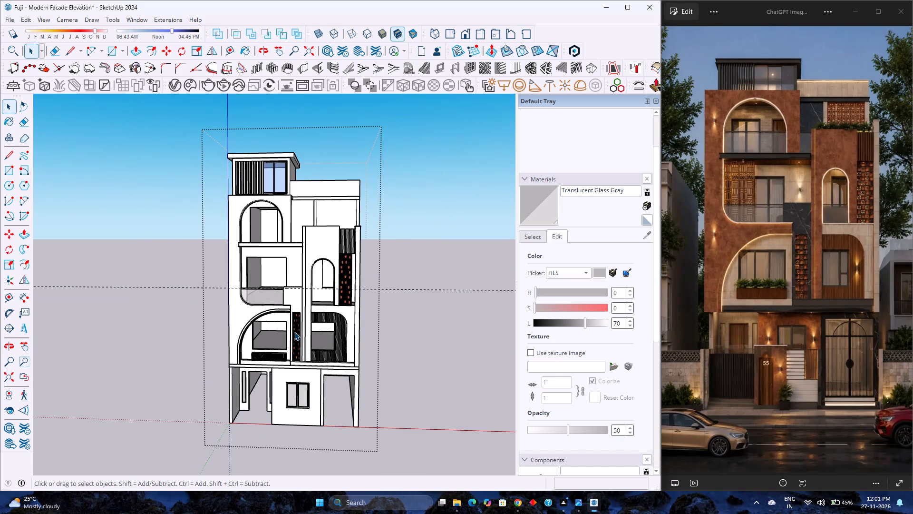
scroll(294, 332, "down", 3)
scroll(294, 332, "up", 3)
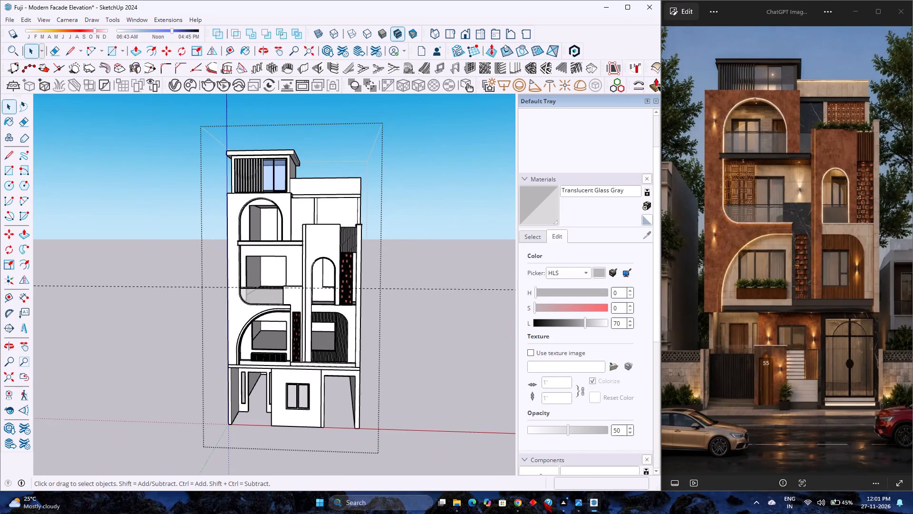
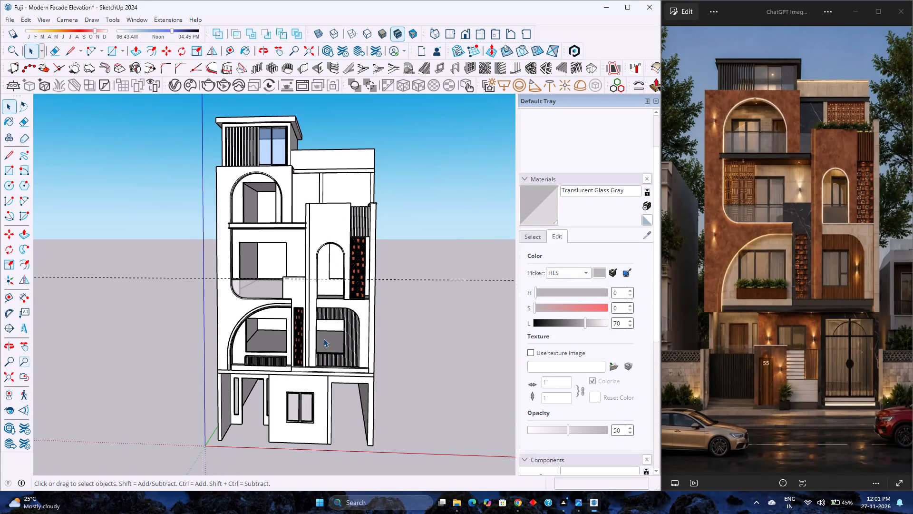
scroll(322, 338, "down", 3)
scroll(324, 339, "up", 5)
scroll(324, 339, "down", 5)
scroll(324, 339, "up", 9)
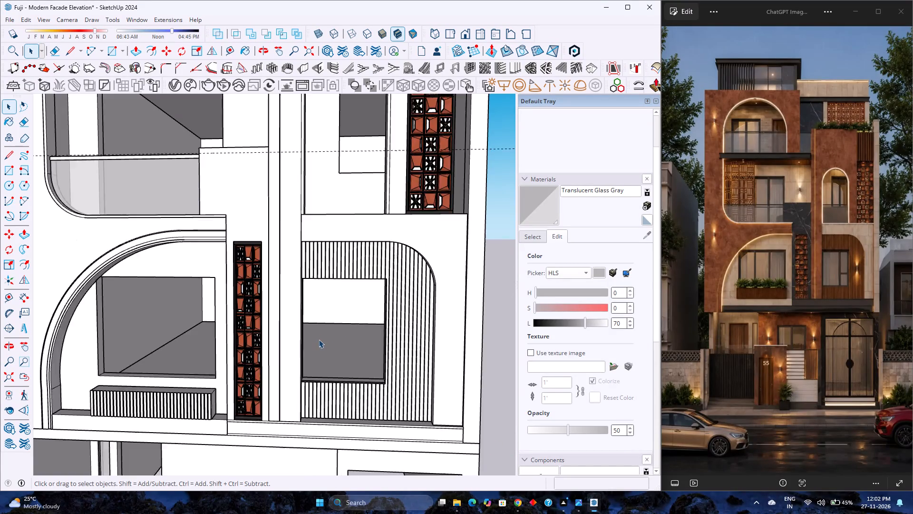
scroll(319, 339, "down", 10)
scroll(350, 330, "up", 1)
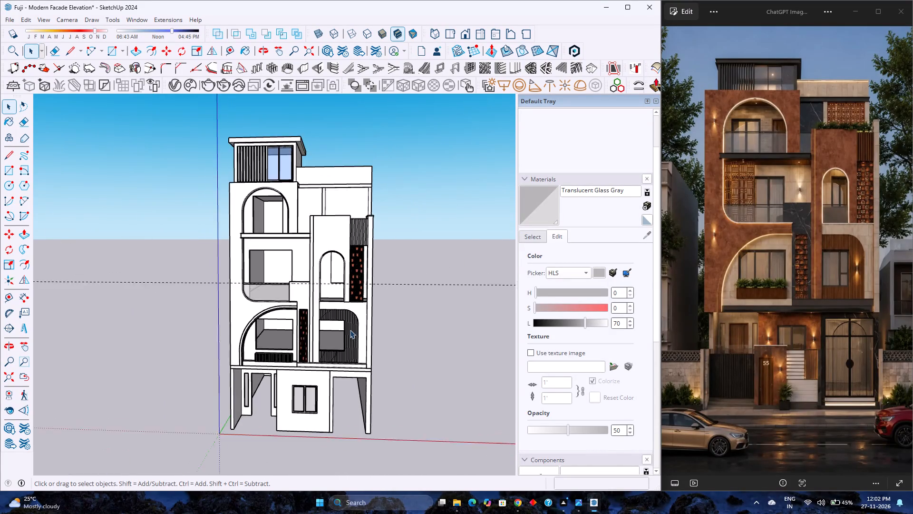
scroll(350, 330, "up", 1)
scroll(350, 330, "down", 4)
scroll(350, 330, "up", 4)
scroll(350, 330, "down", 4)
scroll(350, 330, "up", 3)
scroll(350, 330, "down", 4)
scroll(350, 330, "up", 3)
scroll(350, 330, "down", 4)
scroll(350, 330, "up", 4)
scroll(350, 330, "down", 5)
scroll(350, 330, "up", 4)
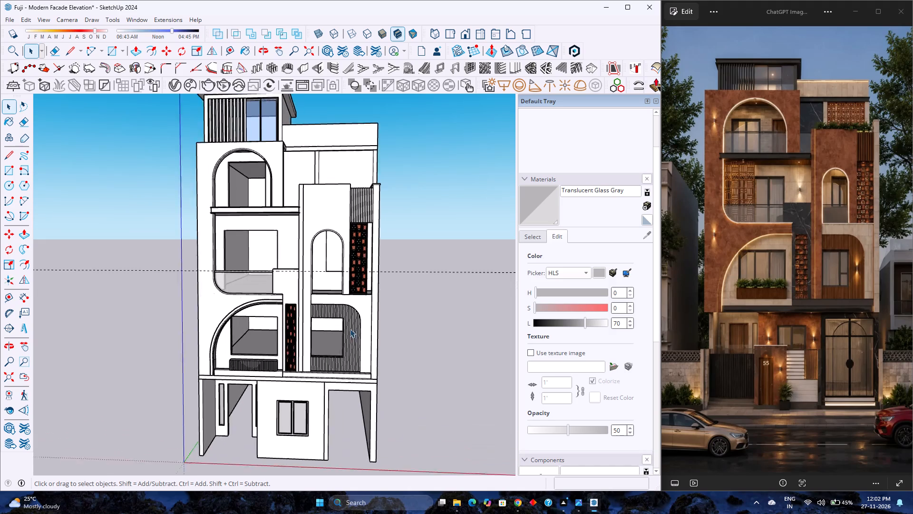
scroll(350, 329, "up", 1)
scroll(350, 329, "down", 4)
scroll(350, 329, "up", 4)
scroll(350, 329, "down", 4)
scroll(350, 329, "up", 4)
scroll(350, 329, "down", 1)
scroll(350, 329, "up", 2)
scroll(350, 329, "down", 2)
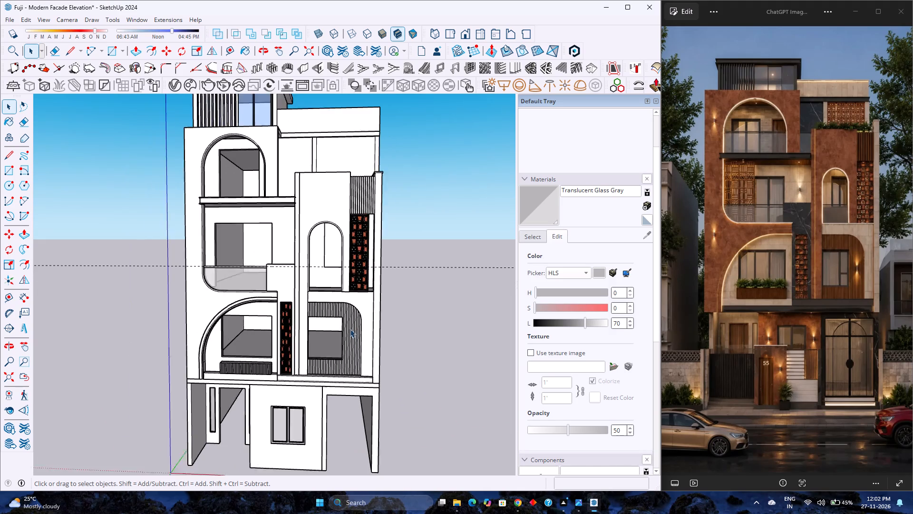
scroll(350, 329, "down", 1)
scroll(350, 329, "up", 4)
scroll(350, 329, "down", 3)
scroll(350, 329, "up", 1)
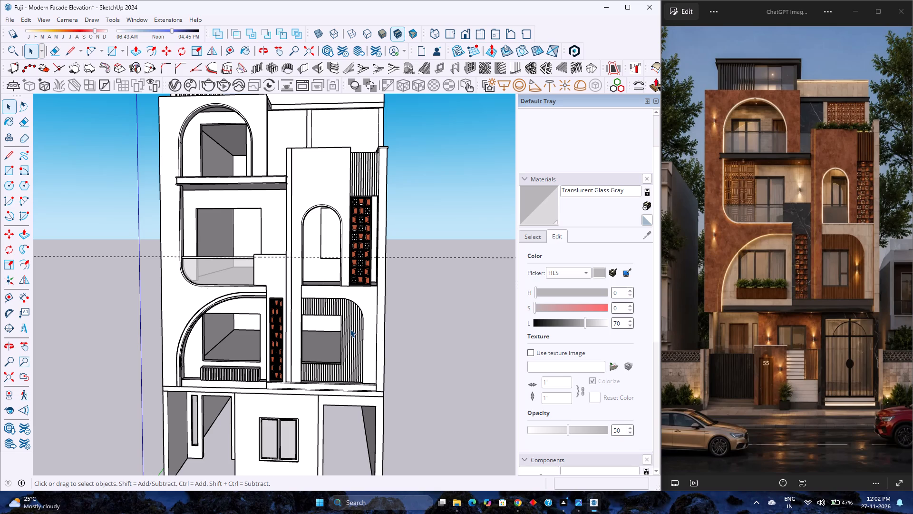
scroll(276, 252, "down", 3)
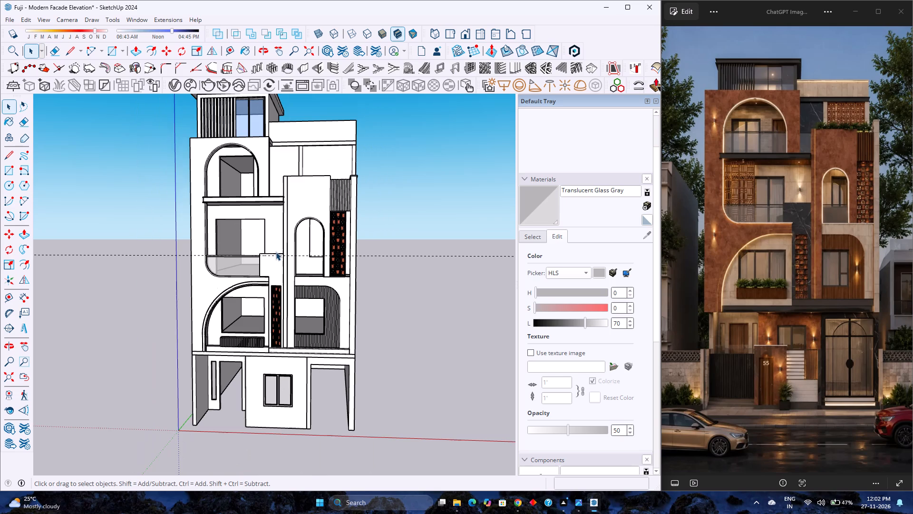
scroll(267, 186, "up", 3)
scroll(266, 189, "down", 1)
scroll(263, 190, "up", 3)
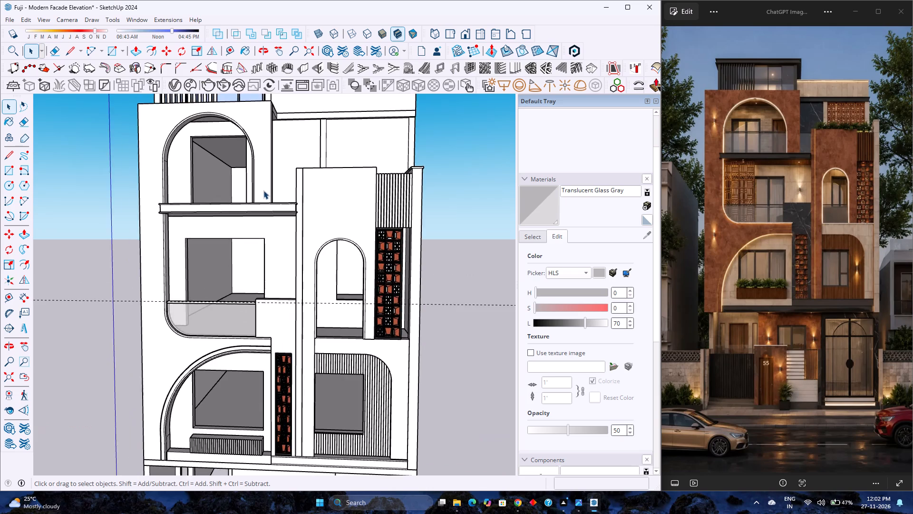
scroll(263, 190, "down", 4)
Inside the front wall group, place a horizontal guide 3' above the floor edge of the upper arched balcony opening.
scroll(263, 190, "up", 4)
middle_click_drag(279, 166, 268, 206, "shift")
middle_click_drag(259, 227, 419, 260)
middle_click(419, 260)
scroll(421, 260, "up", 1)
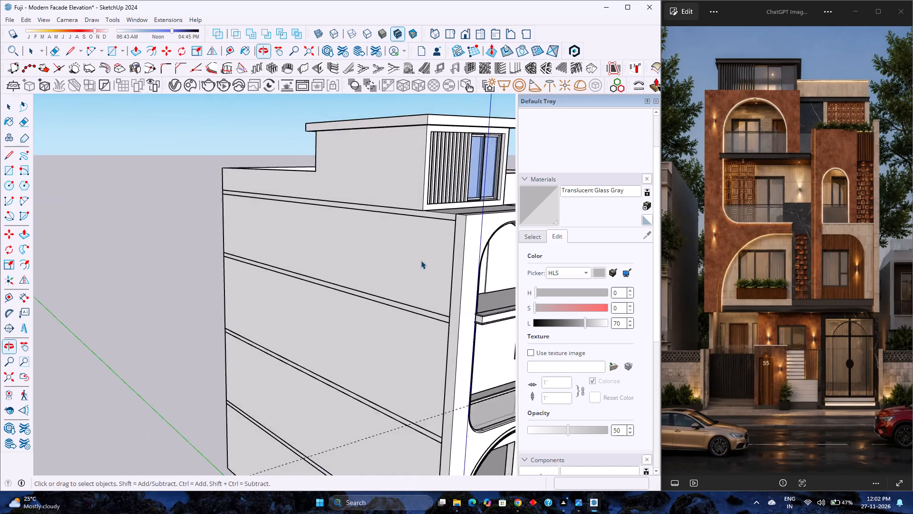
middle_click_drag(416, 262, 188, 246, "shift")
scroll(302, 258, "up", 2)
scroll(343, 277, "up", 4)
middle_click_drag(352, 287, 371, 307)
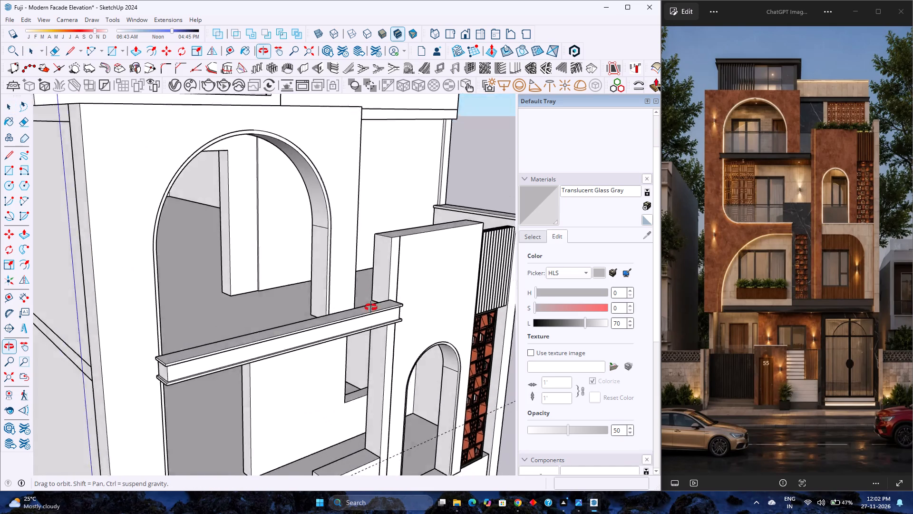
middle_click_drag(371, 307, 67, 378)
middle_click(67, 378)
scroll(230, 326, "up", 3)
scroll(94, 243, "up", 3)
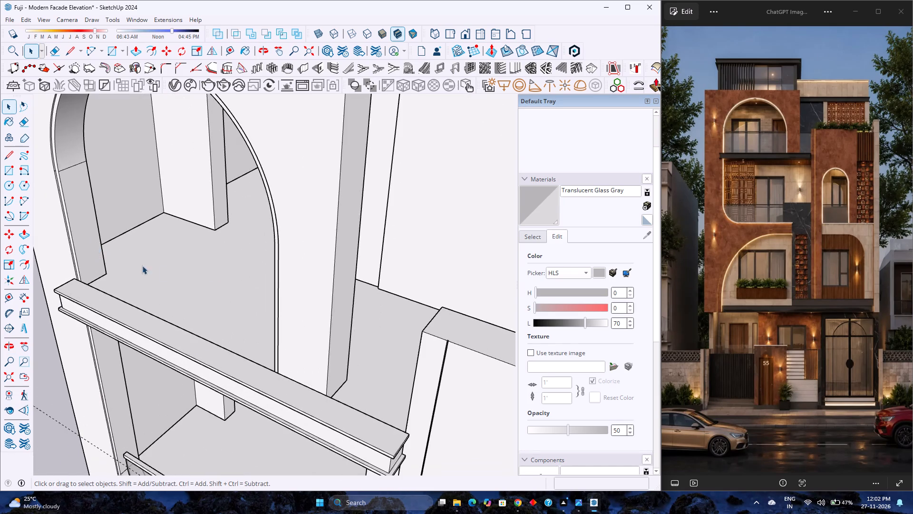
middle_click_drag(330, 282, 0, 283)
middle_click_drag(383, 287, 389, 275)
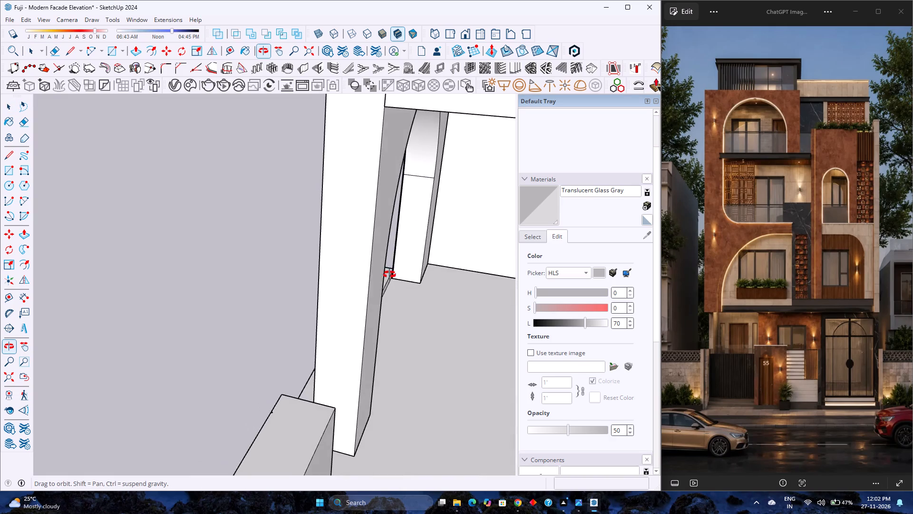
middle_click_drag(389, 275, 390, 275)
scroll(398, 286, "up", 4)
middle_click_drag(394, 288, 373, 272)
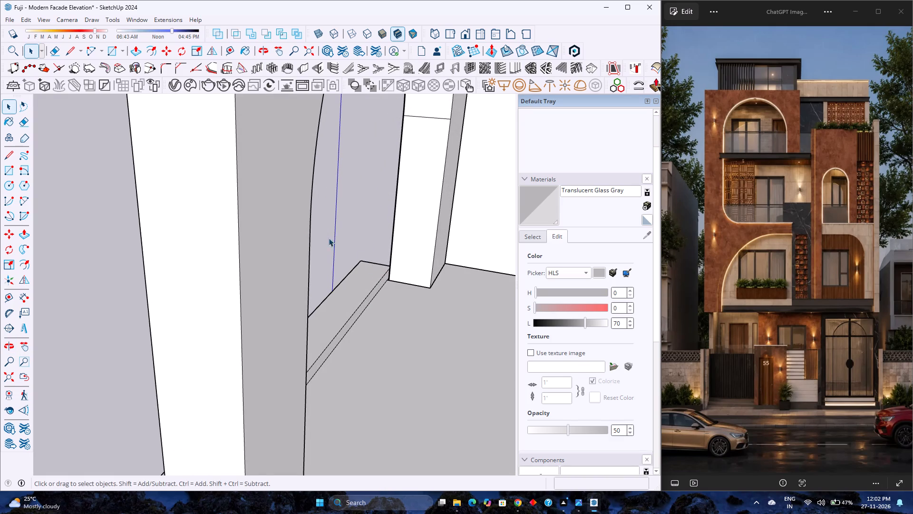
double_click(418, 264)
scroll(418, 264, "up", 1)
double_click(418, 263)
left_click(418, 263)
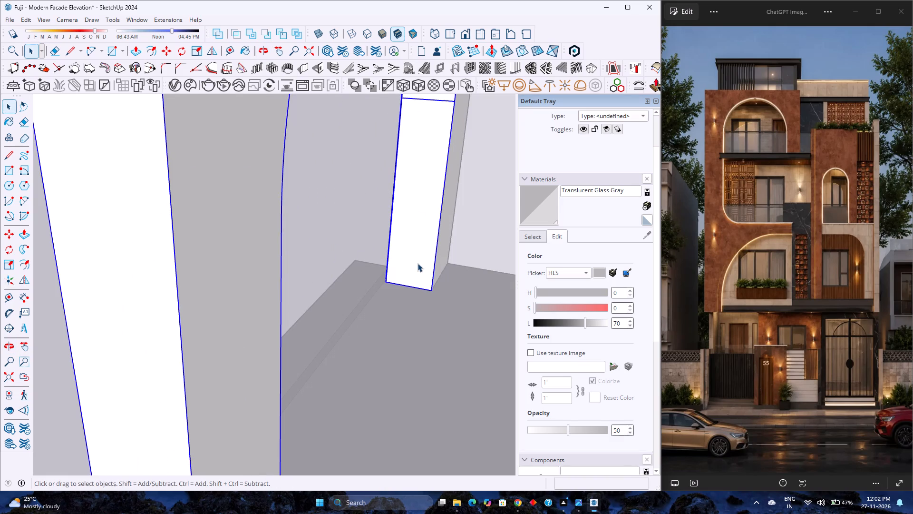
scroll(418, 263, "down", 3)
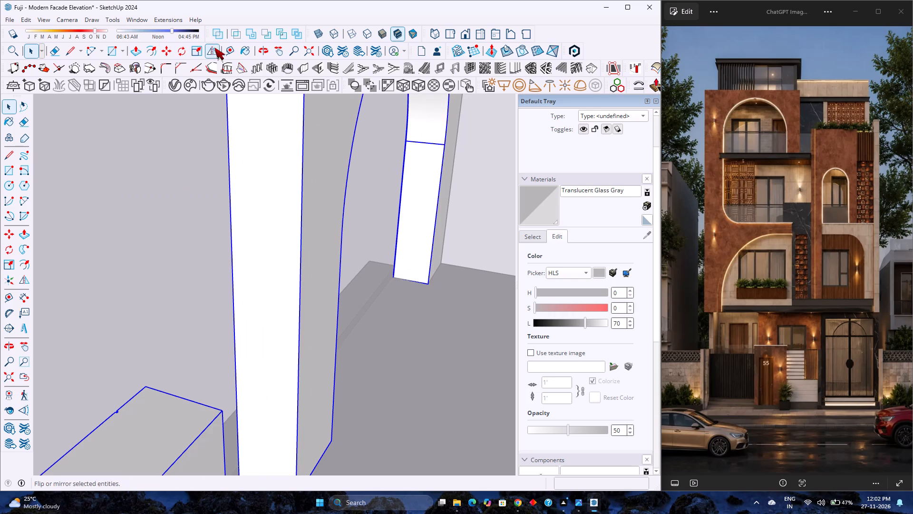
left_click(228, 48)
left_click(367, 310)
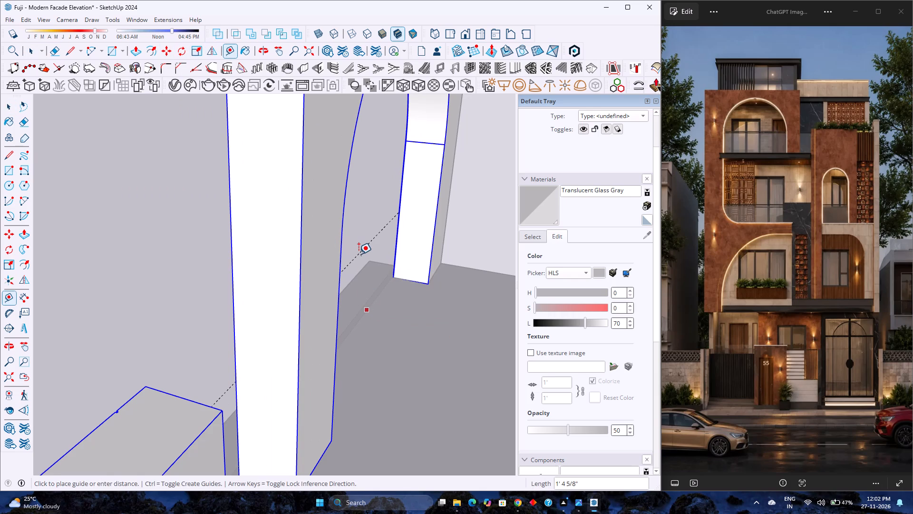
key("Up")
type("3'")
key("Return")
Set the new guide's height above the upper balcony floor to 2'10".
middle_click_drag(264, 271, 546, 276)
scroll(399, 259, "down", 5)
middle_click_drag(307, 268, 475, 237)
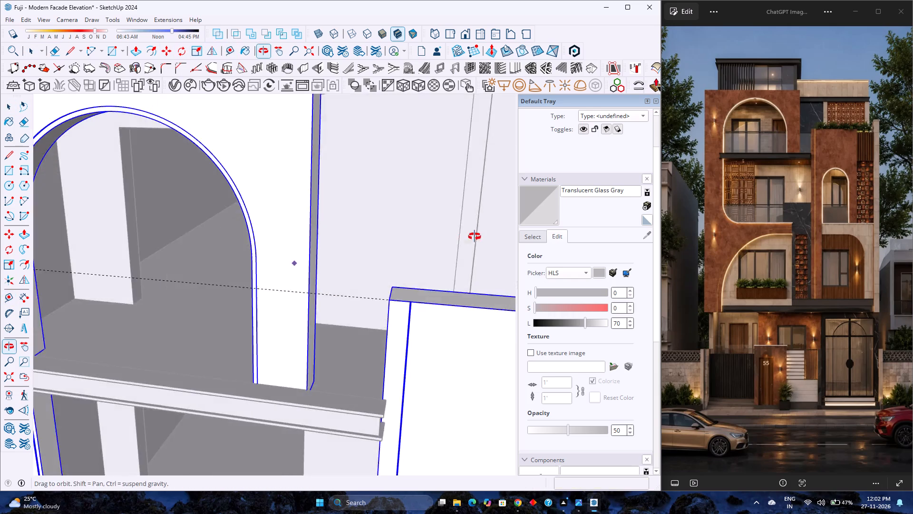
middle_click_drag(475, 237, 484, 234)
scroll(467, 234, "down", 4)
scroll(322, 282, "down", 3)
middle_click_drag(327, 275, 367, 225)
middle_click(367, 225)
scroll(306, 293, "up", 1)
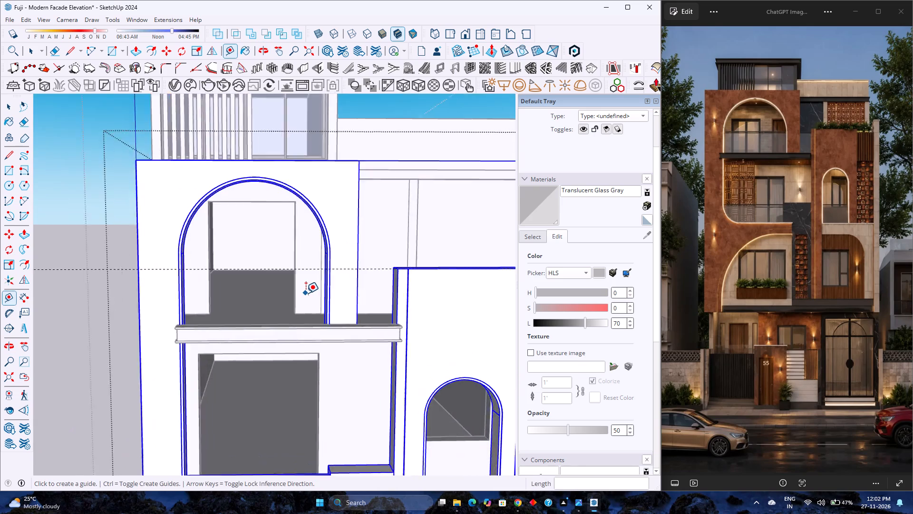
scroll(306, 293, "up", 3)
key("2")
type("'10")
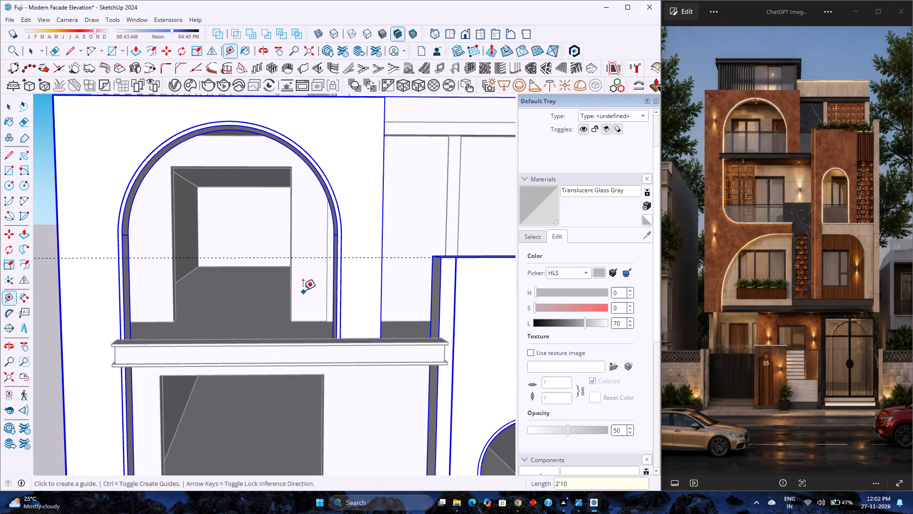
key("Return")
Open the wall group around the upper arched balcony opening for editing and select its front face.
middle_click_drag(304, 286, 442, 304)
scroll(374, 287, "up", 4)
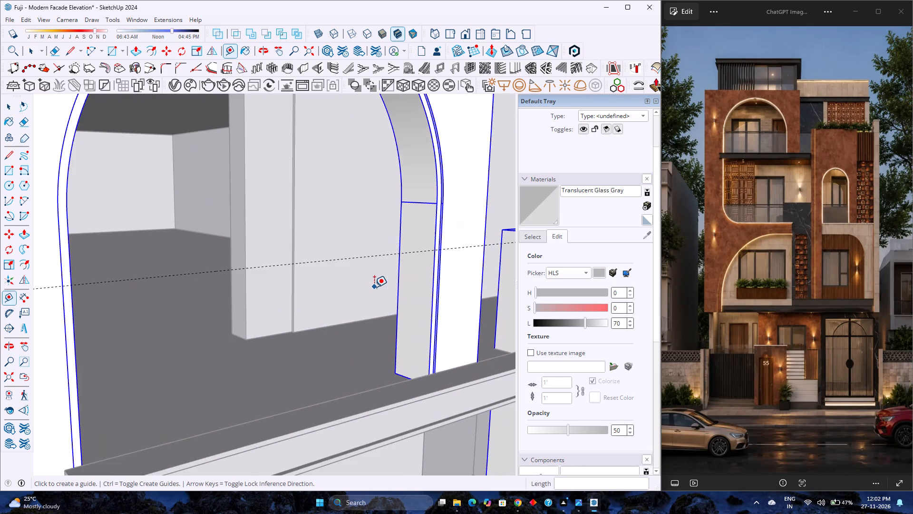
scroll(371, 285, "down", 2)
middle_click_drag(371, 285, 300, 280)
scroll(298, 278, "up", 3)
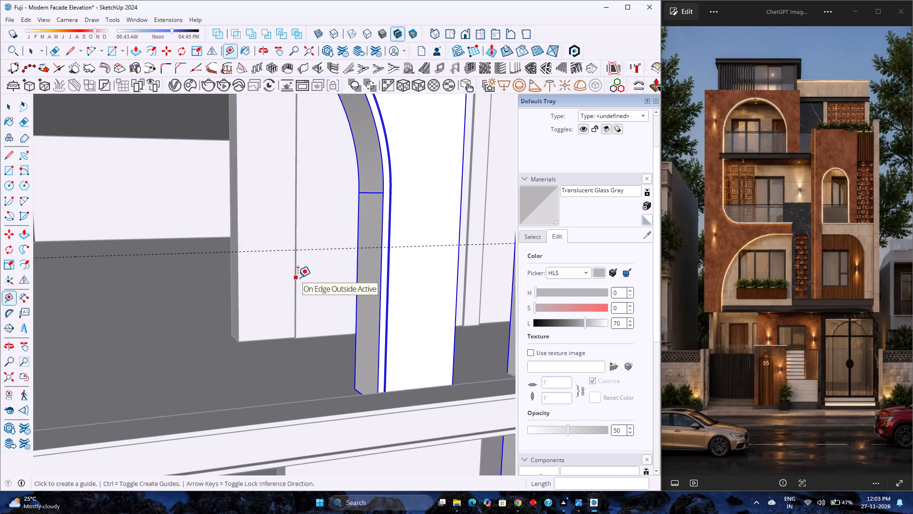
scroll(297, 276, "down", 4)
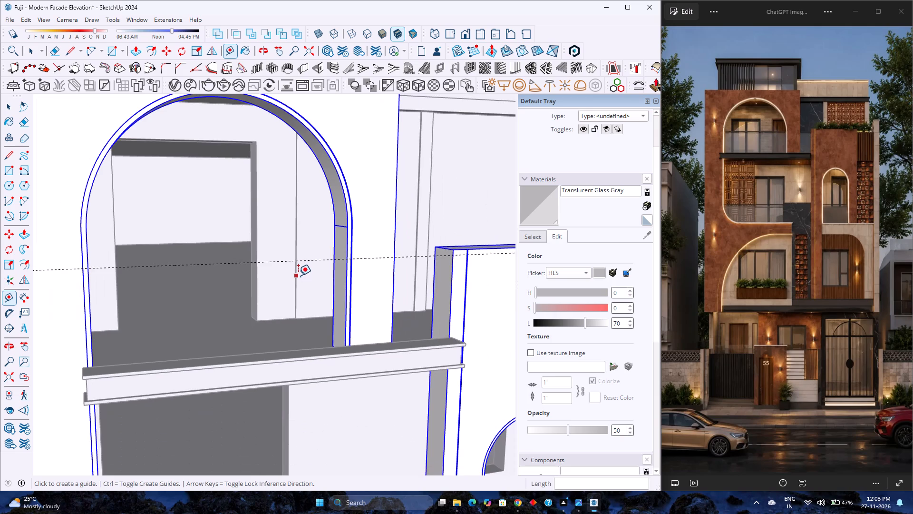
middle_click_drag(299, 276, 240, 367)
middle_click(240, 367)
scroll(260, 311, "down", 1)
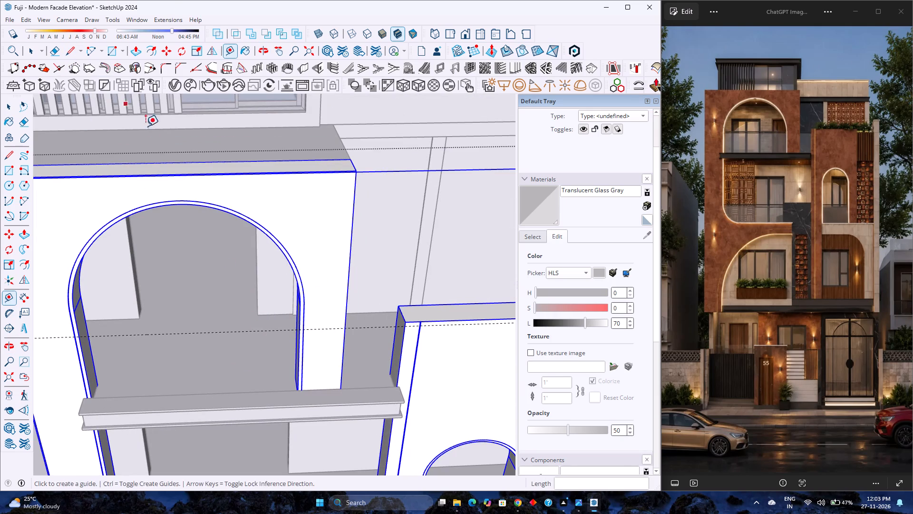
key("space")
double_click(296, 237)
left_click(298, 237)
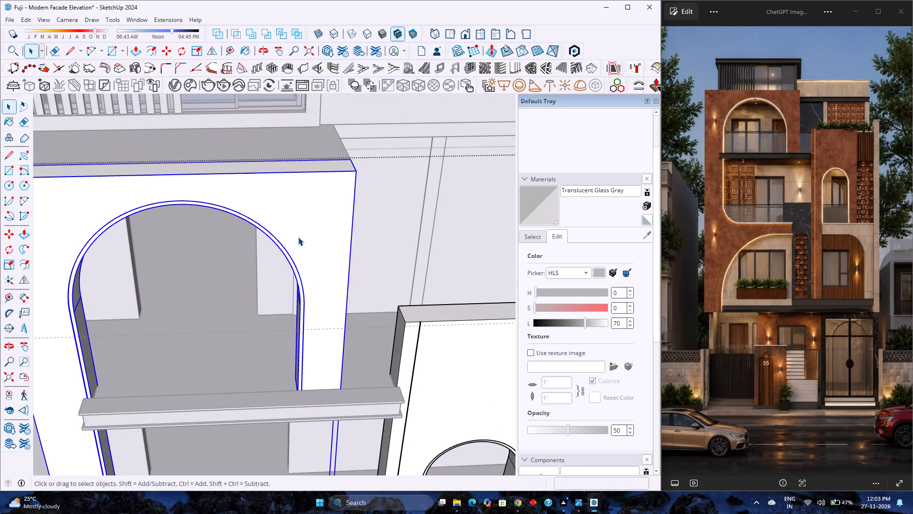
double_click(298, 237)
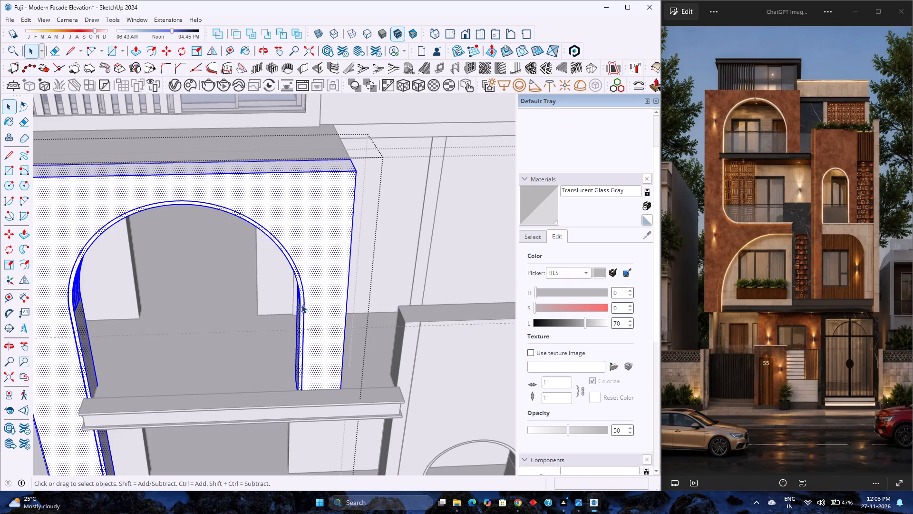
left_click(343, 277)
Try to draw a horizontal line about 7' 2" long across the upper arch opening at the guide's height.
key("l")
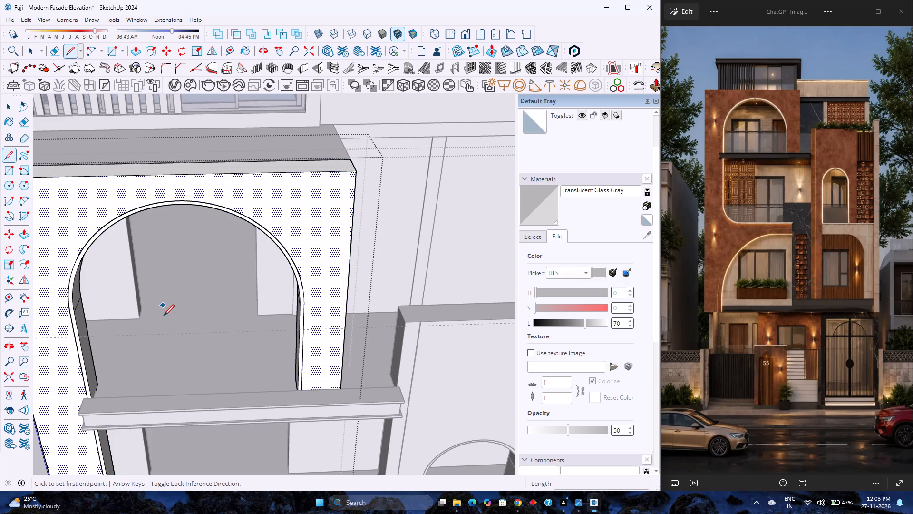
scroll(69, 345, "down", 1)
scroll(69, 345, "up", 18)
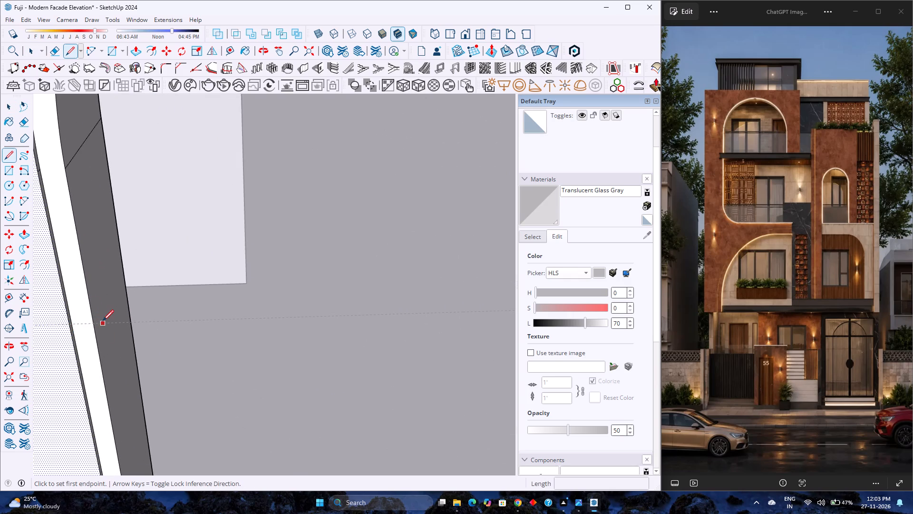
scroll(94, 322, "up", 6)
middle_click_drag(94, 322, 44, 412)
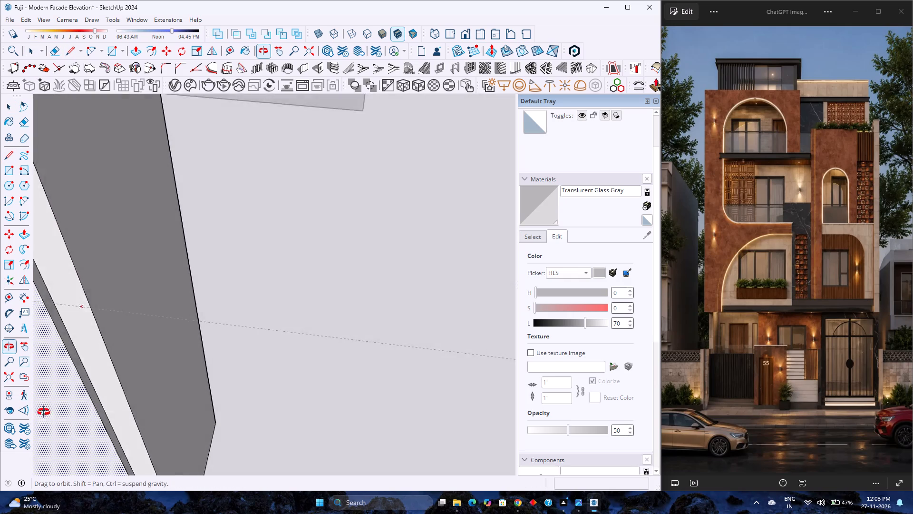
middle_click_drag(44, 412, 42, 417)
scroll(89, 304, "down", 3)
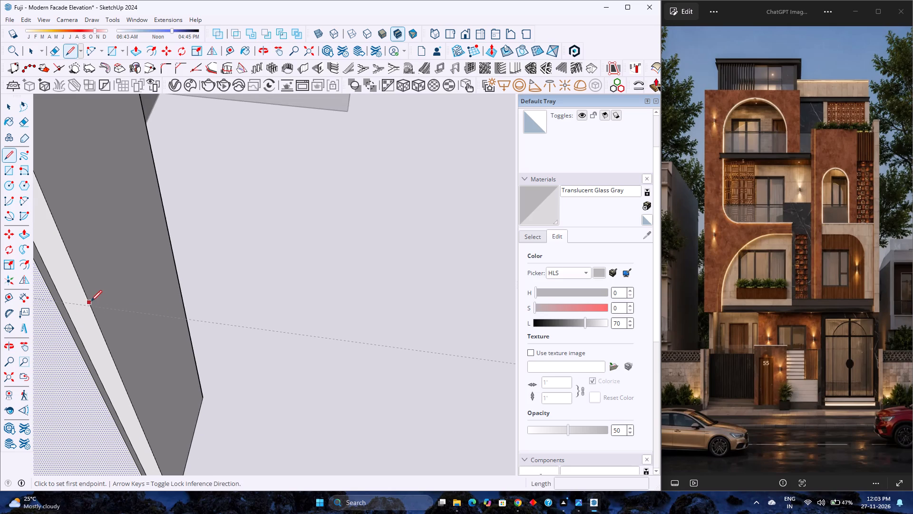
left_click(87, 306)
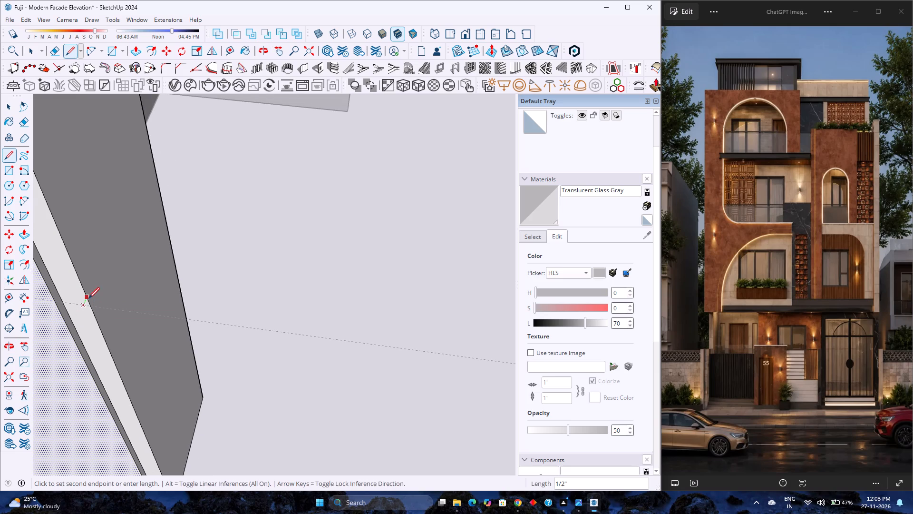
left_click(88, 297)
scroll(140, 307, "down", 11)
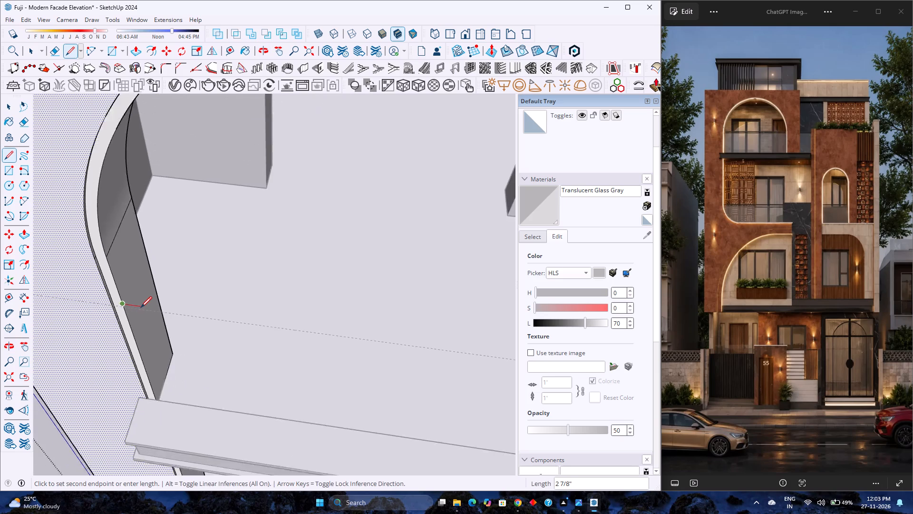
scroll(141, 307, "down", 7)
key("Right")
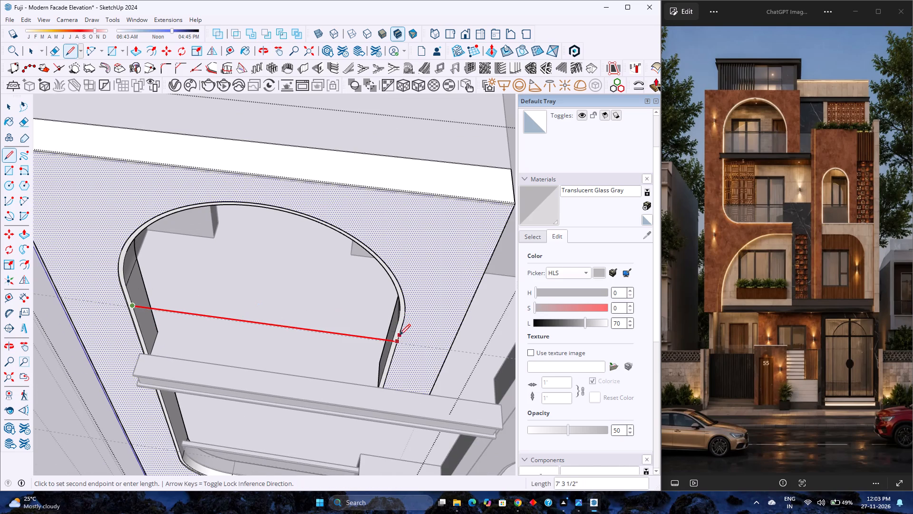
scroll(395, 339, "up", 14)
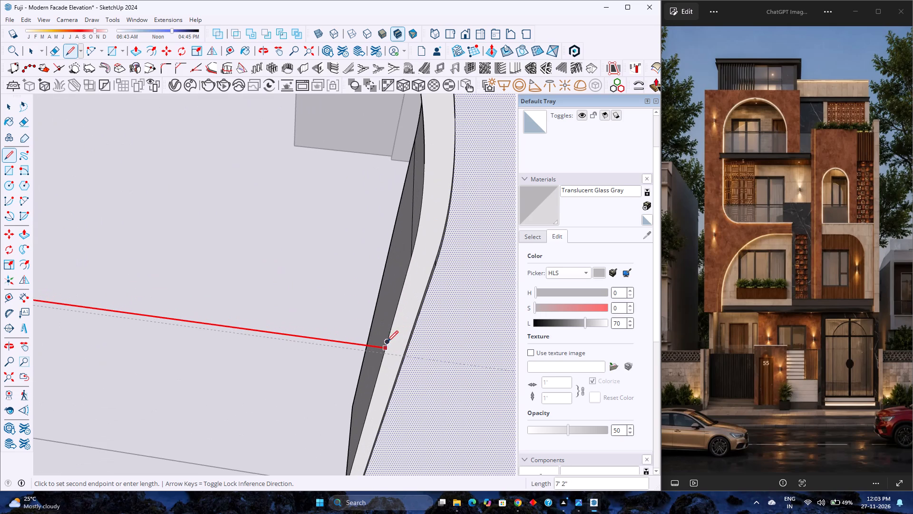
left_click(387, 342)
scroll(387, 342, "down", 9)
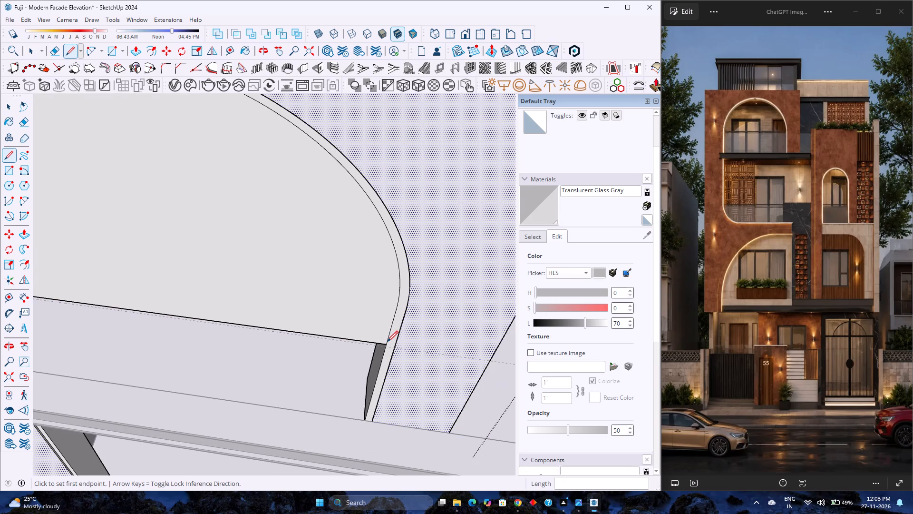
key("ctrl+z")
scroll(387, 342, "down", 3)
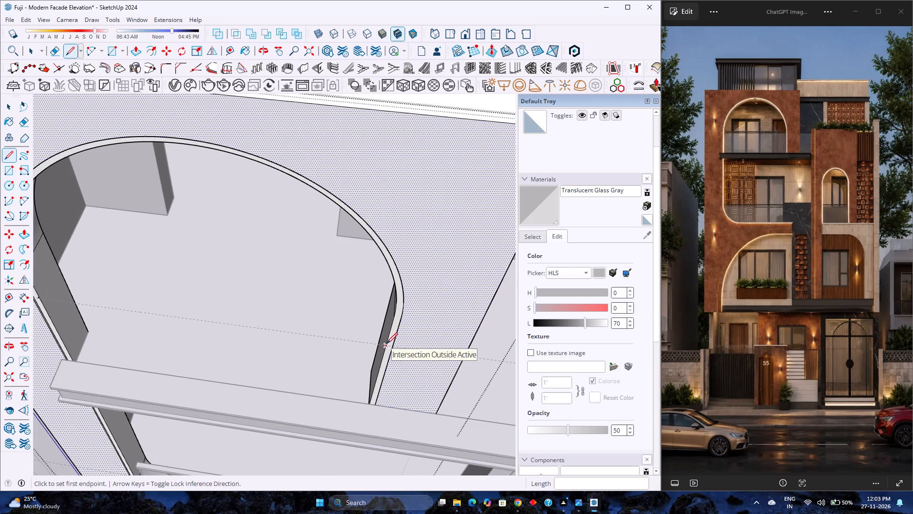
Redo the horizontal line across the upper arch opening at the guide's height.
key("ctrl+y")
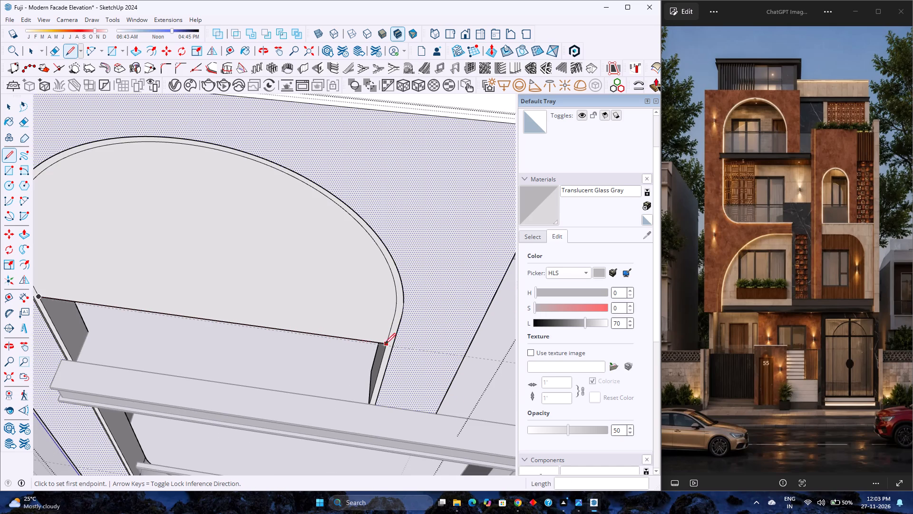
Draw a 7' 2" horizontal line along the bottom of the upper arch opening to close off a railing-height face.
middle_click_drag(275, 359, 313, 317, "shift")
middle_click(304, 323)
middle_click_drag(300, 326, 233, 338)
scroll(145, 300, "up", 3)
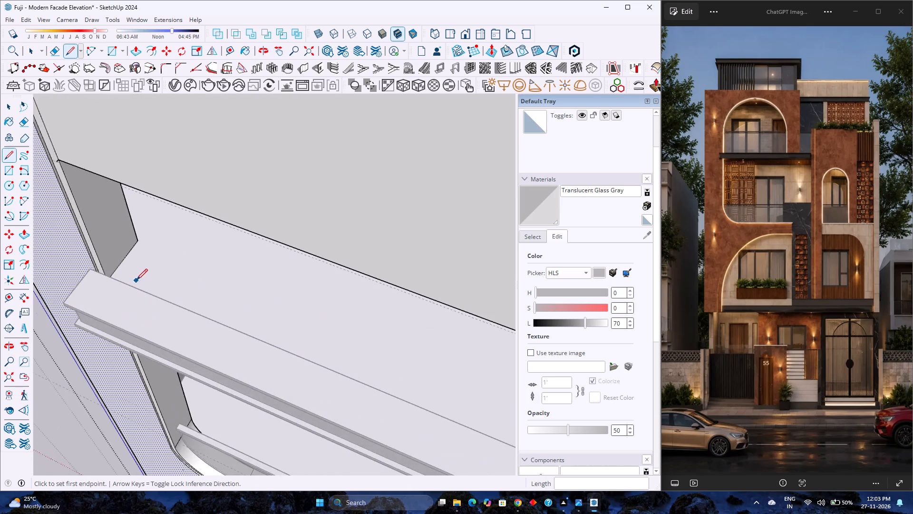
scroll(136, 280, "up", 2)
middle_click_drag(135, 276, 59, 238)
scroll(163, 210, "up", 8)
middle_click_drag(137, 237, 76, 237)
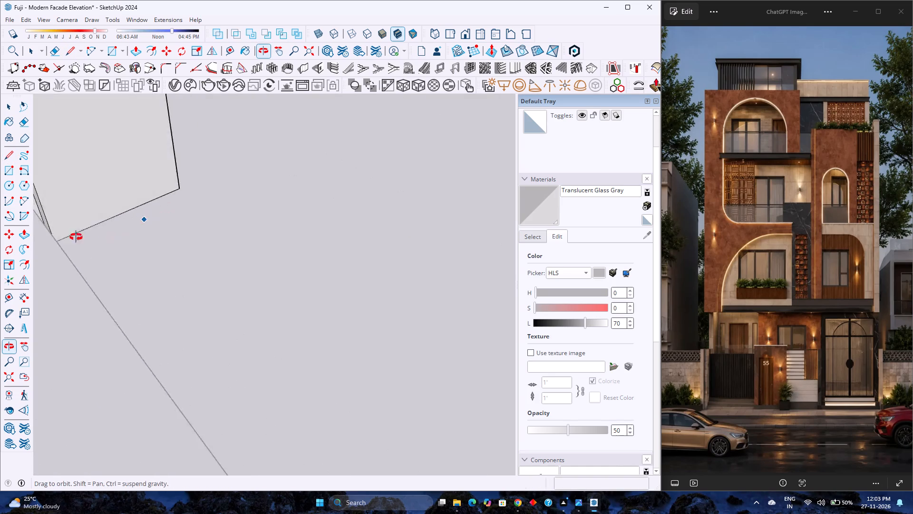
middle_click_drag(76, 237, 47, 236)
left_click(64, 212)
scroll(171, 273, "down", 5)
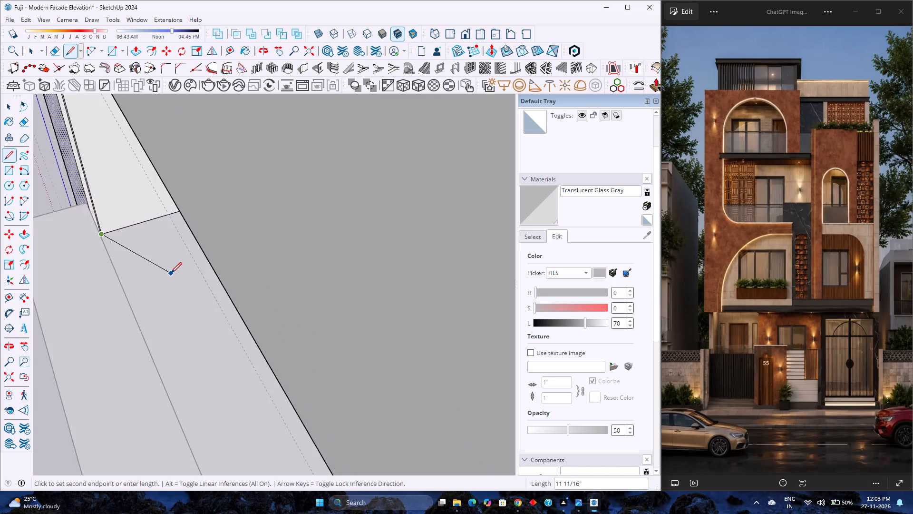
scroll(171, 273, "down", 3)
middle_click_drag(165, 277, 340, 246)
scroll(330, 248, "down", 8)
middle_click_drag(330, 270, 273, 249, "shift")
middle_click_drag(268, 249, 357, 267)
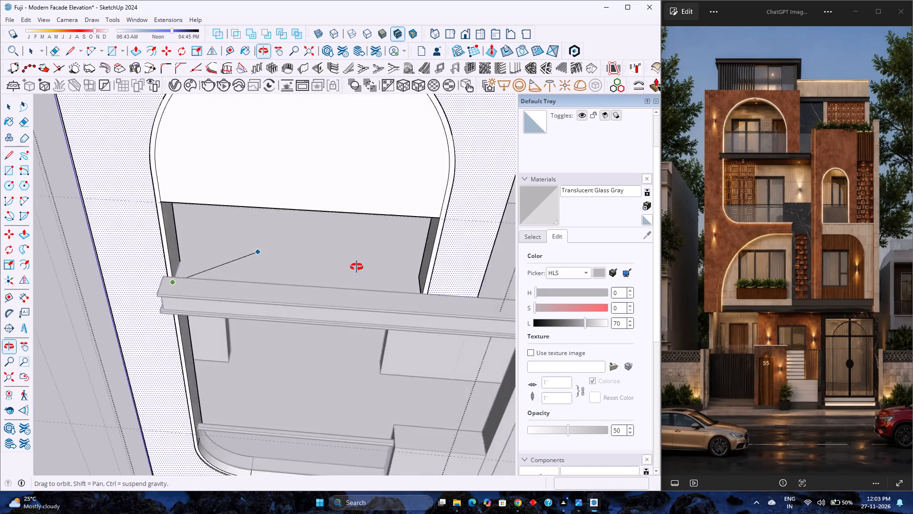
middle_click_drag(357, 267, 395, 270)
scroll(412, 263, "up", 4)
key("Right")
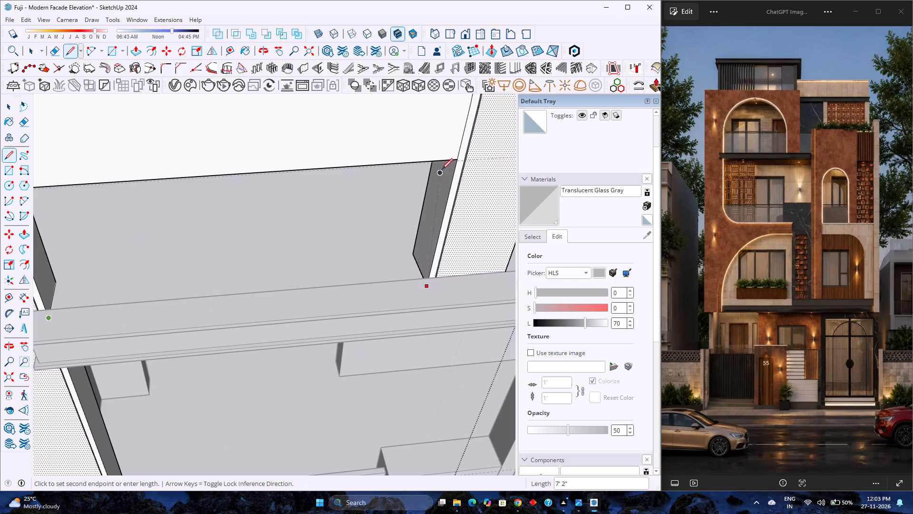
left_click(457, 156)
Delete the face filling the arch opening above the railing-height line.
key("space")
left_click(367, 128)
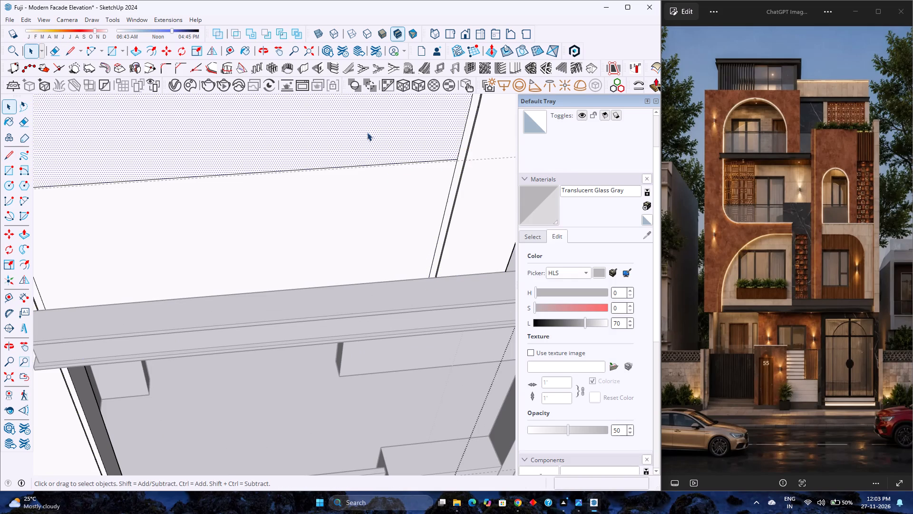
key("Delete")
Draw a horizontal line at the guide's height from the arched wall's outer edge to the adjacent wall's corner.
scroll(346, 231, "down", 7)
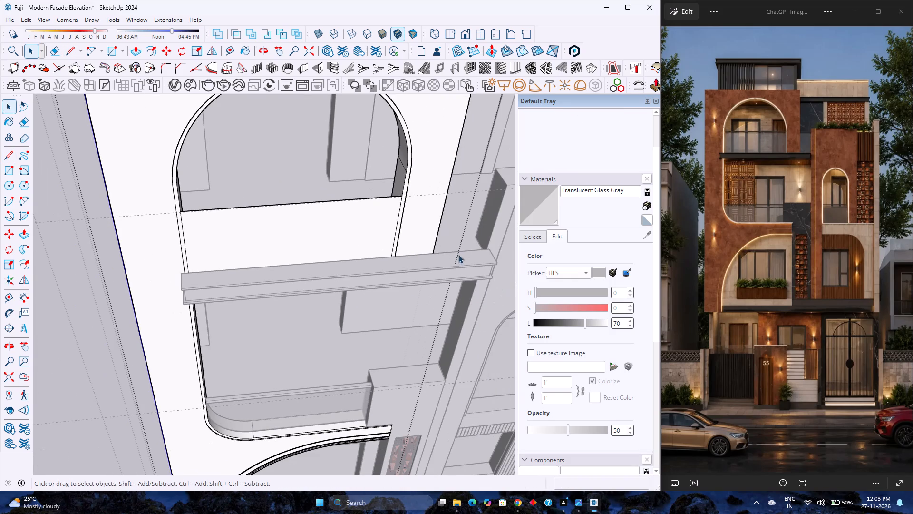
middle_click_drag(434, 255, 291, 278, "shift")
key("l")
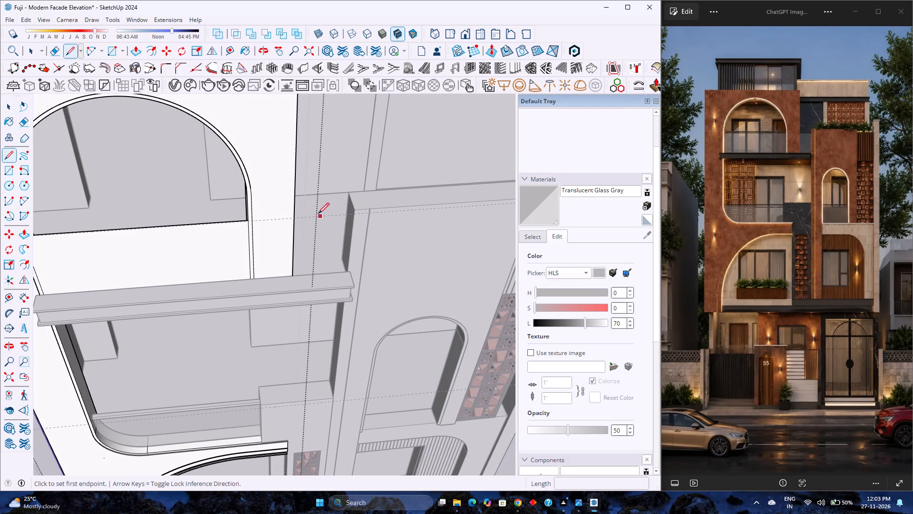
scroll(296, 217, "up", 7)
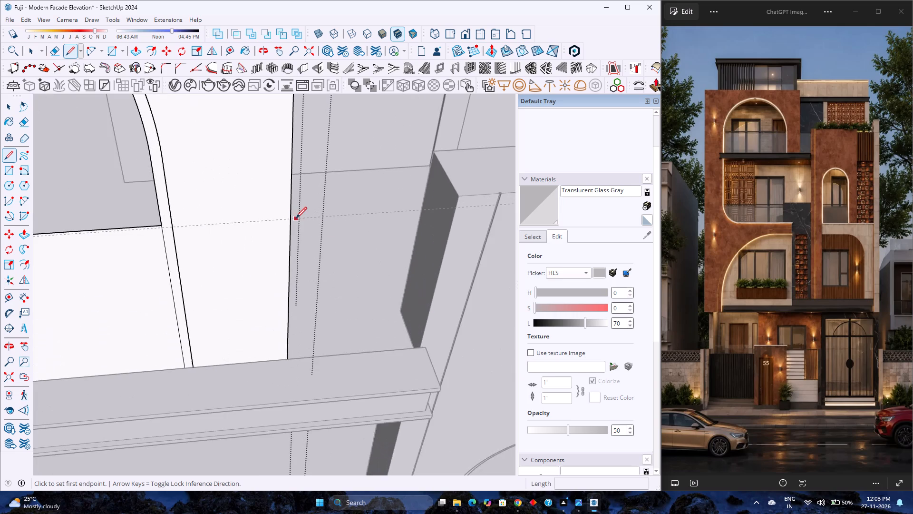
middle_click_drag(296, 218, 273, 306)
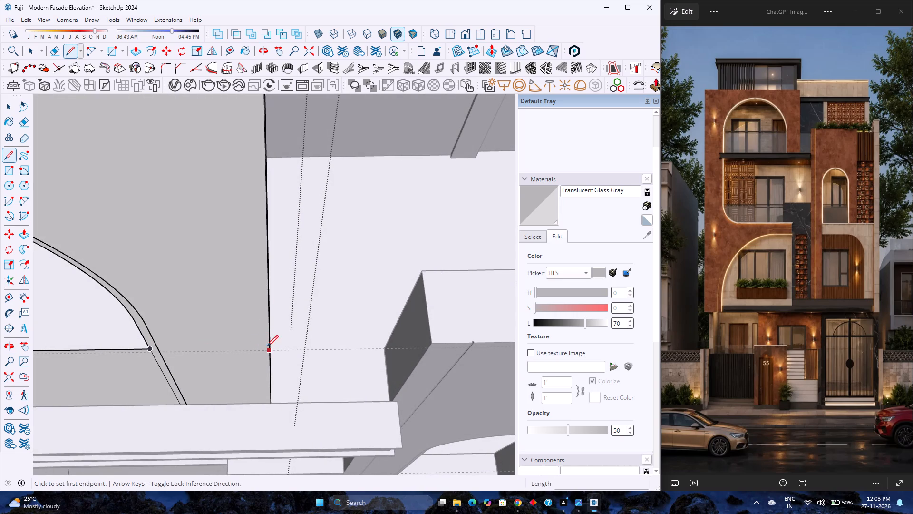
scroll(269, 347, "up", 3)
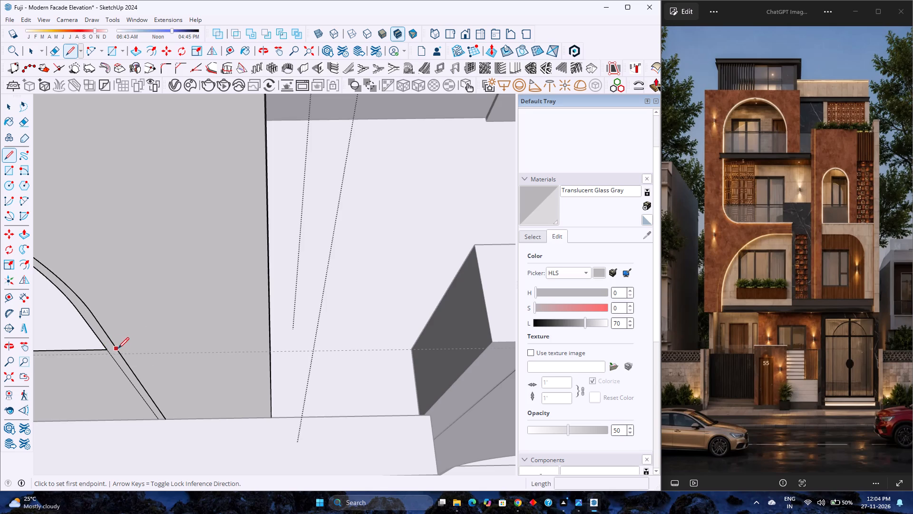
left_click(271, 352)
middle_click_drag(270, 381, 283, 264)
scroll(282, 275, "down", 2)
scroll(281, 310, "up", 2)
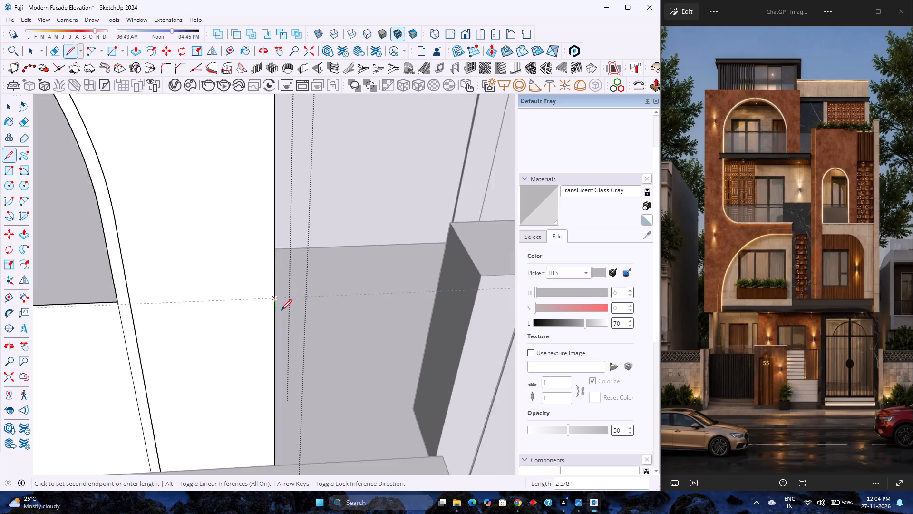
scroll(281, 310, "up", 2)
scroll(280, 307, "down", 3)
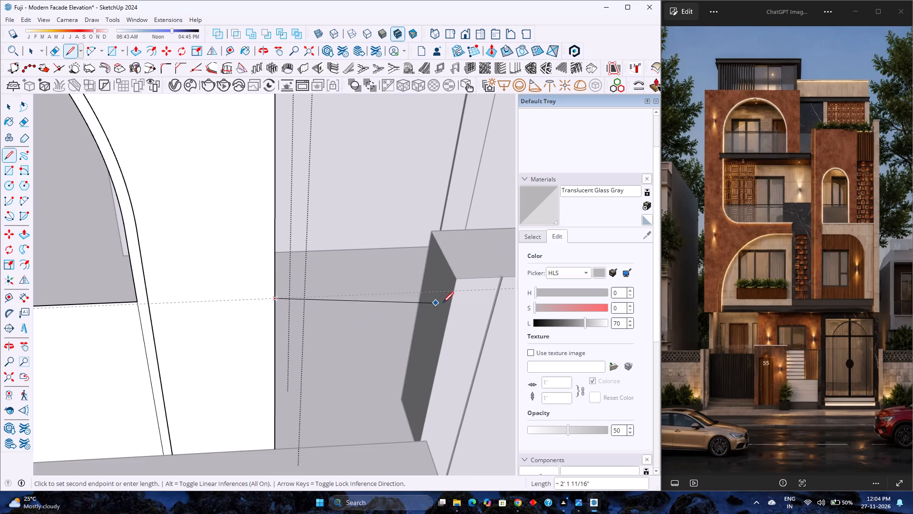
left_click(450, 291)
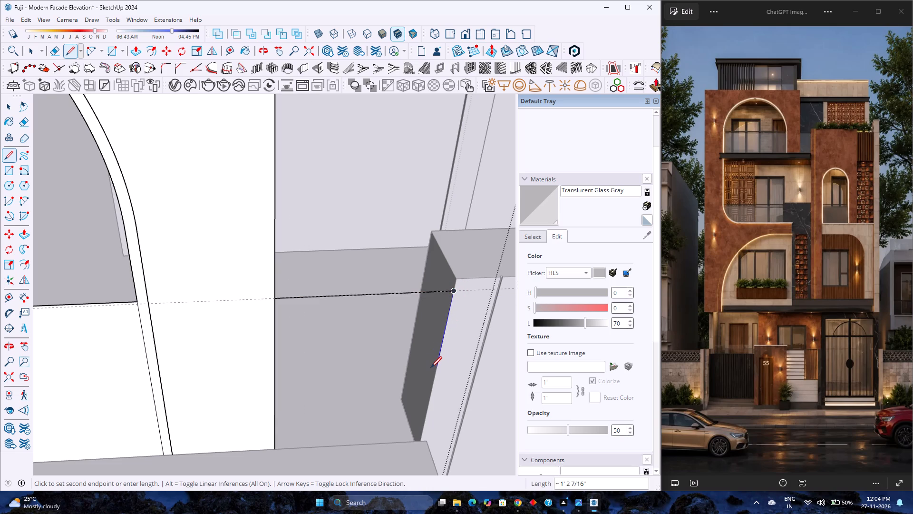
Draw a 2'10" vertical line down from that corner and a bottom line back to the arched wall, closing the side railing face.
key("Up")
key("2")
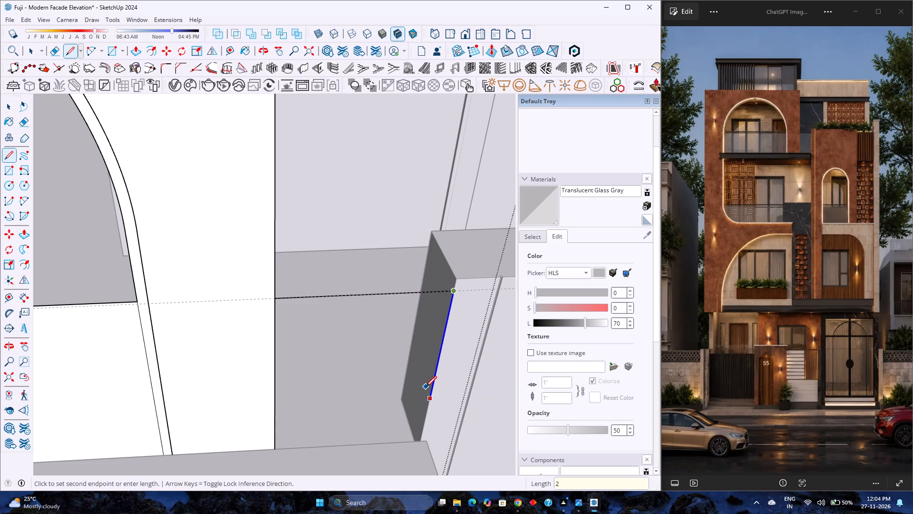
type("'10")
key("Return")
key("Right")
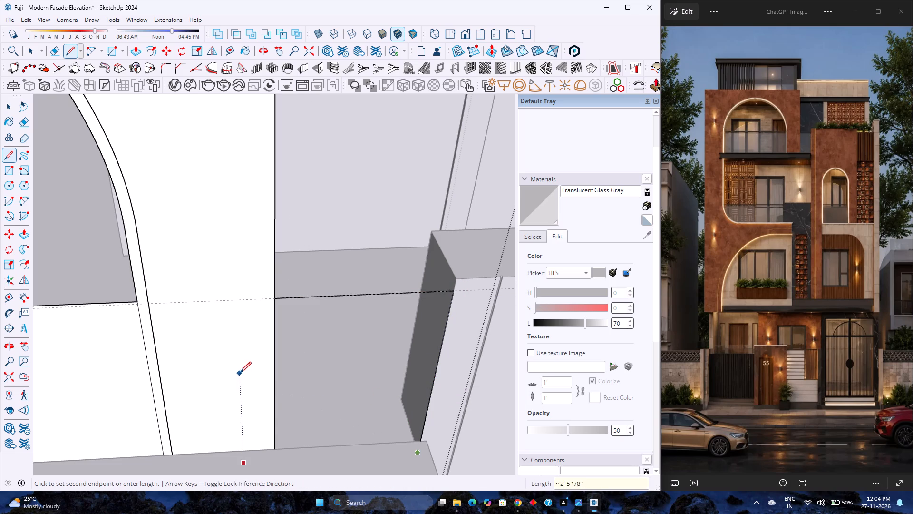
left_click(275, 296)
scroll(294, 322, "down", 5)
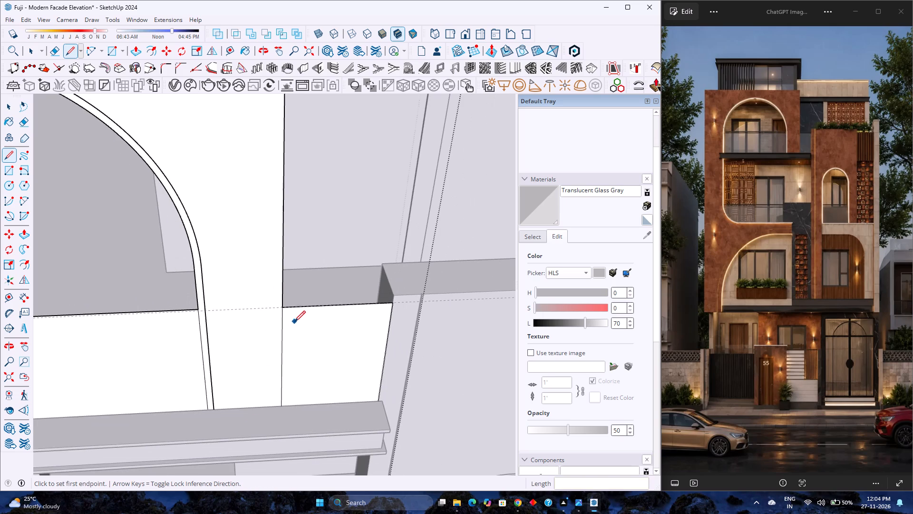
Cut the side railing face and the arch-opening railing face out of the wall group.
key("space")
scroll(304, 334, "down", 3)
left_click(324, 336)
left_click(207, 351, "ctrl")
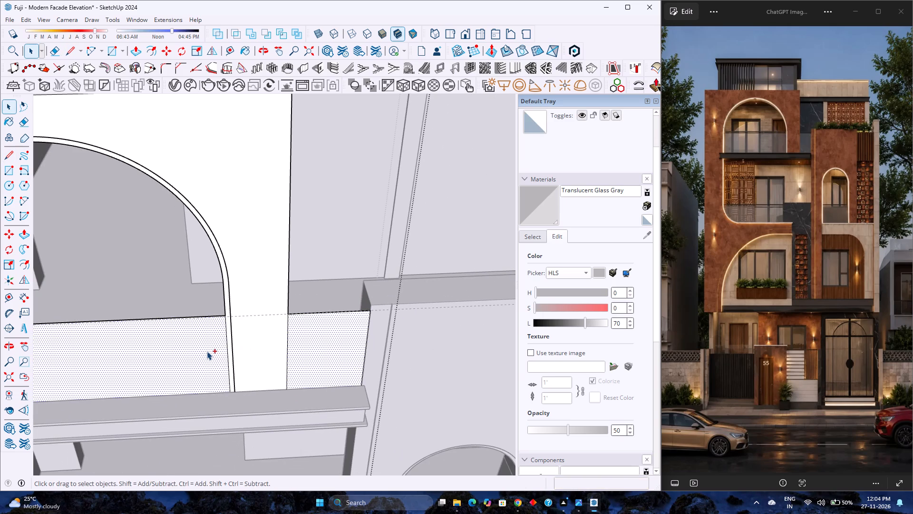
key("ctrl+x")
Delete the leftover railing outline edges beside the wall and across the arch opening.
scroll(250, 343, "down", 3)
middle_click_drag(251, 343, 544, 276)
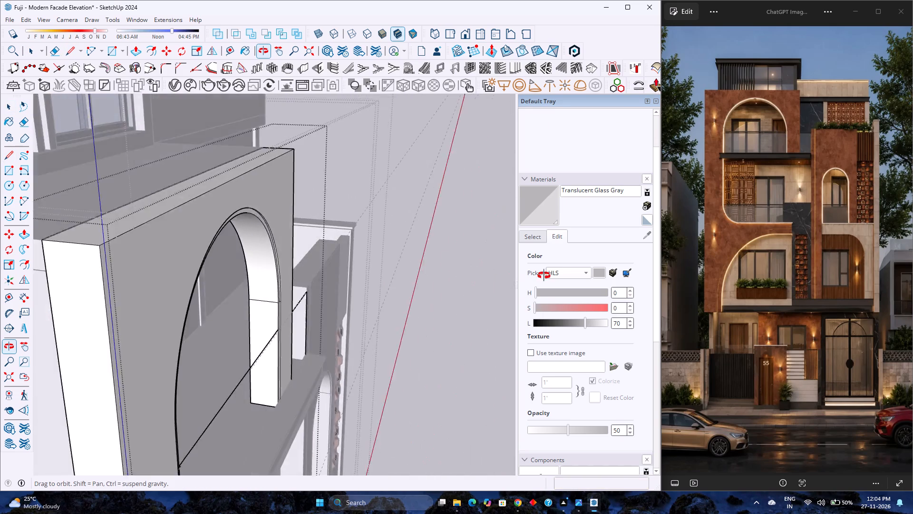
middle_click_drag(544, 276, 369, 285)
double_click(327, 308)
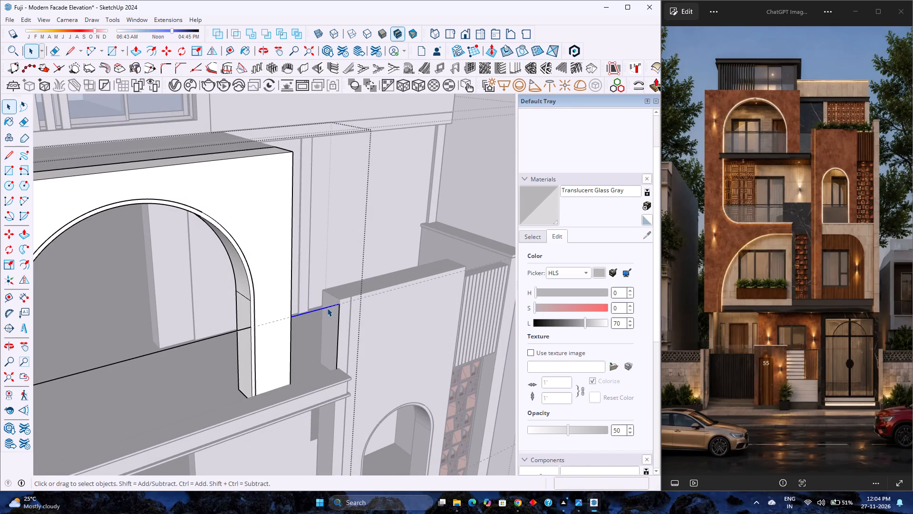
left_click(327, 308)
triple_click(327, 308)
left_click(326, 308)
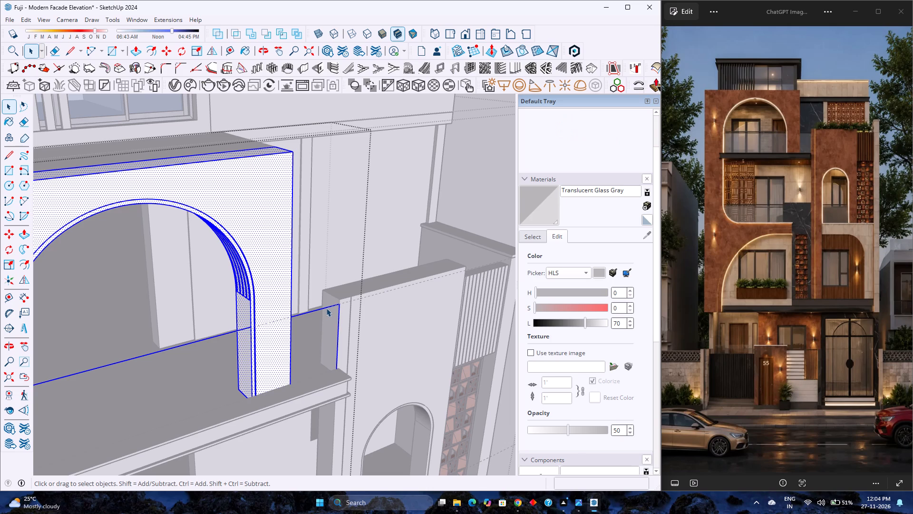
key("Delete")
left_click(338, 330)
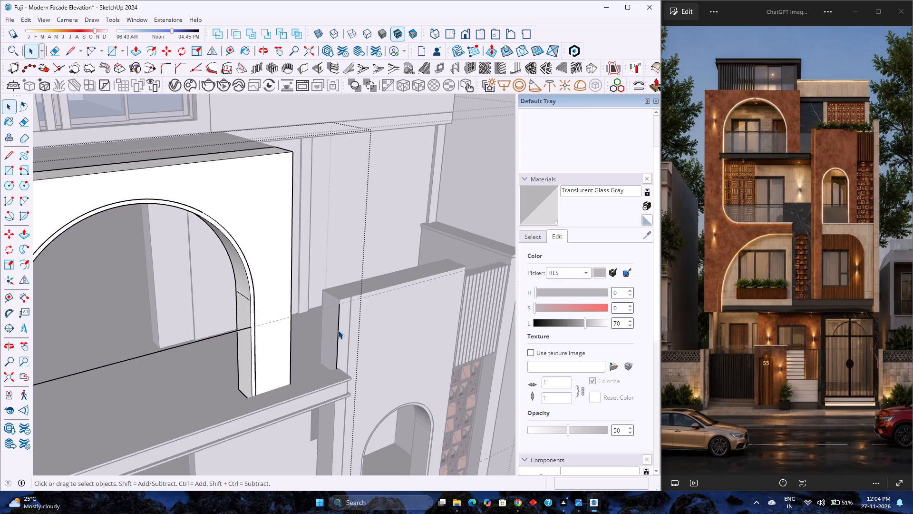
key("Delete")
left_click(202, 340)
key("Delete")
scroll(222, 336, "down", 4)
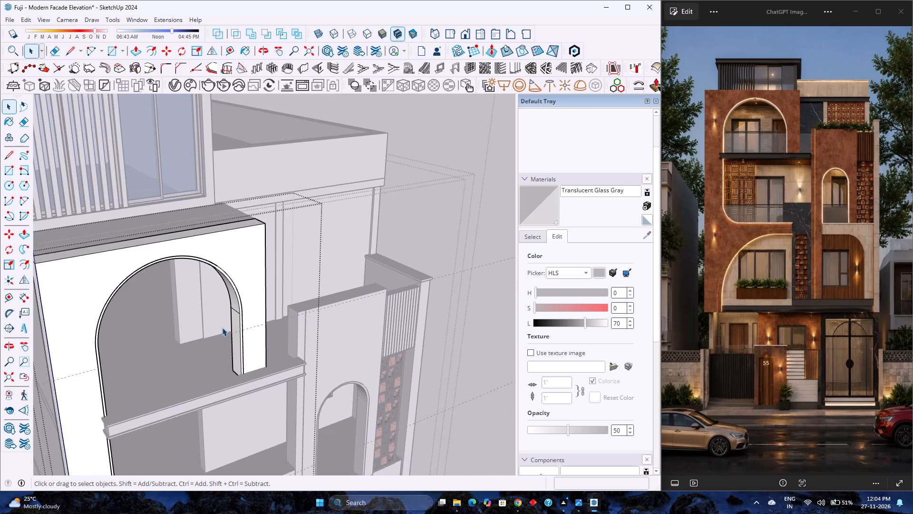
Close the wall group and paste the two railing faces at the bottom corner of the upper arch opening.
middle_click_drag(214, 326, 159, 330)
middle_click(159, 330)
key("Escape")
left_click(225, 295)
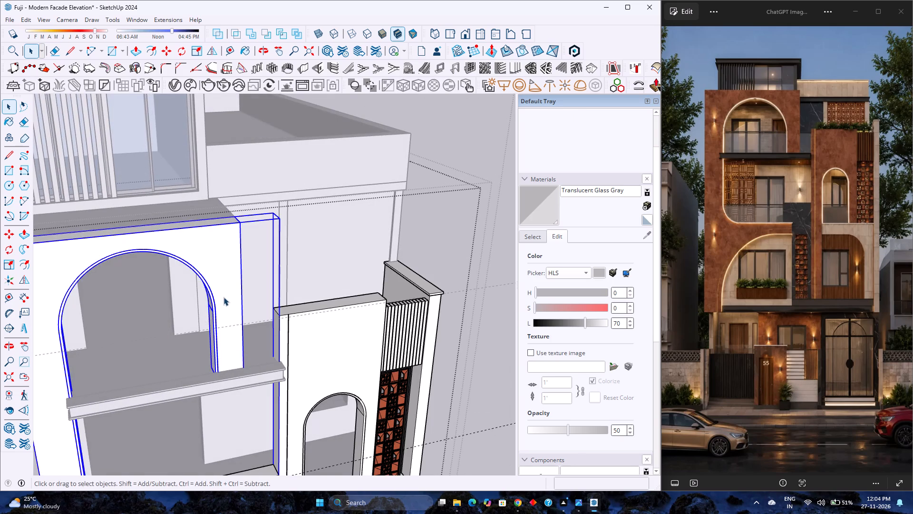
middle_click_drag(214, 307, 323, 257, "shift")
middle_click(323, 257, "shift")
key("ctrl+v")
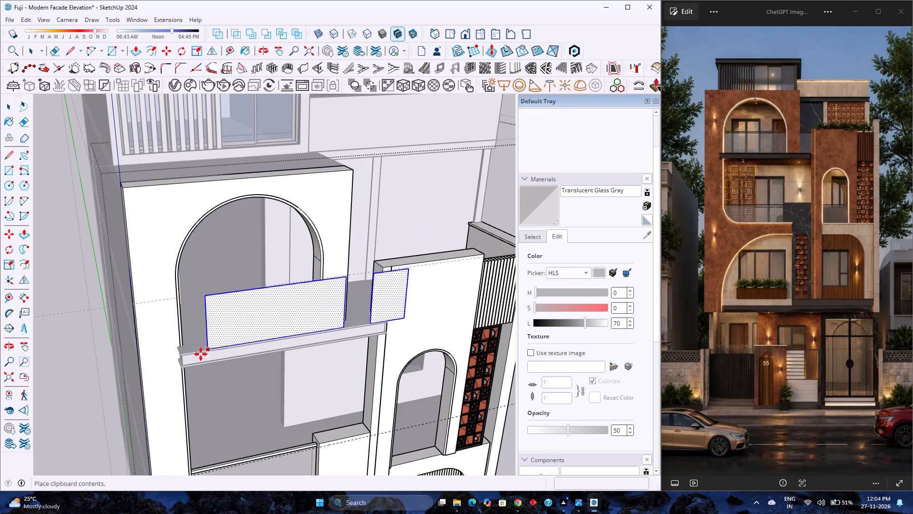
scroll(186, 349, "up", 7)
middle_click_drag(186, 343, 157, 363)
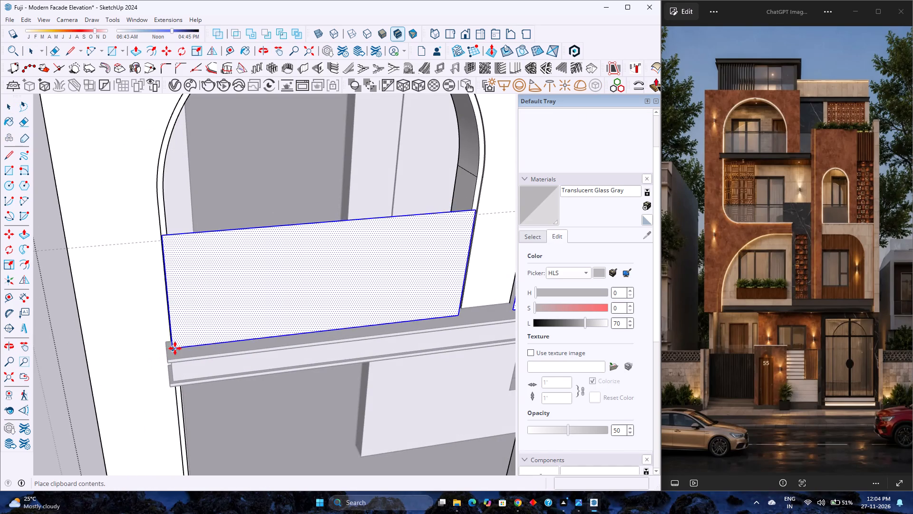
left_click(176, 342)
Move both pasted railing faces vertically to align their top edges with the guide.
scroll(186, 339, "down", 3)
middle_click_drag(298, 314, 274, 306)
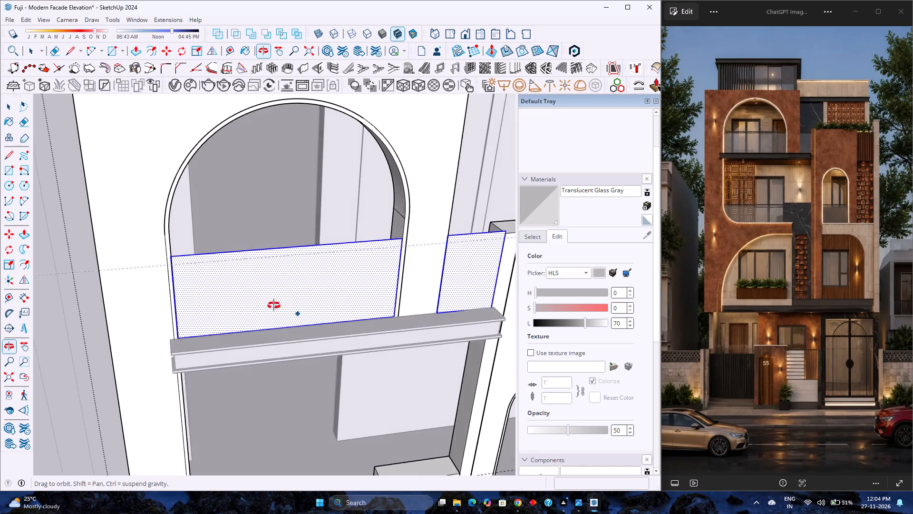
middle_click_drag(274, 306, 235, 285)
scroll(381, 267, "up", 5)
middle_click_drag(385, 271, 383, 235)
middle_click(383, 235)
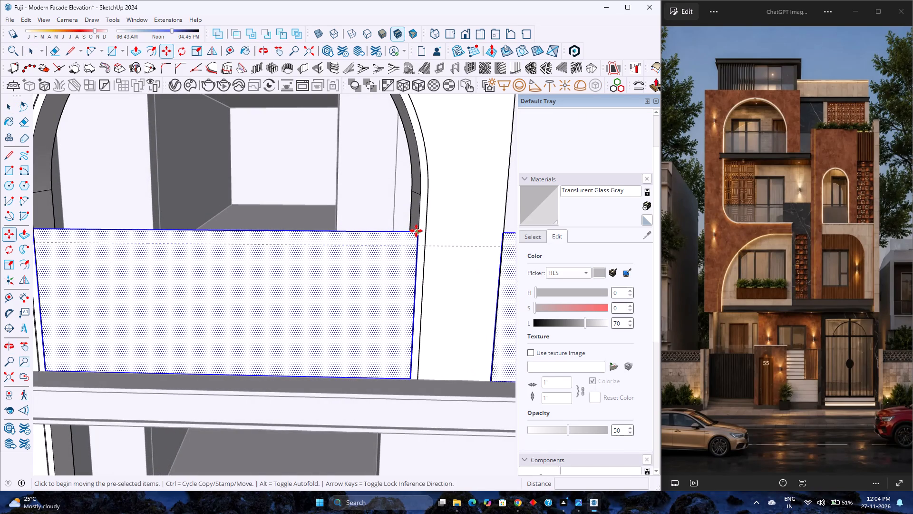
left_click(416, 231)
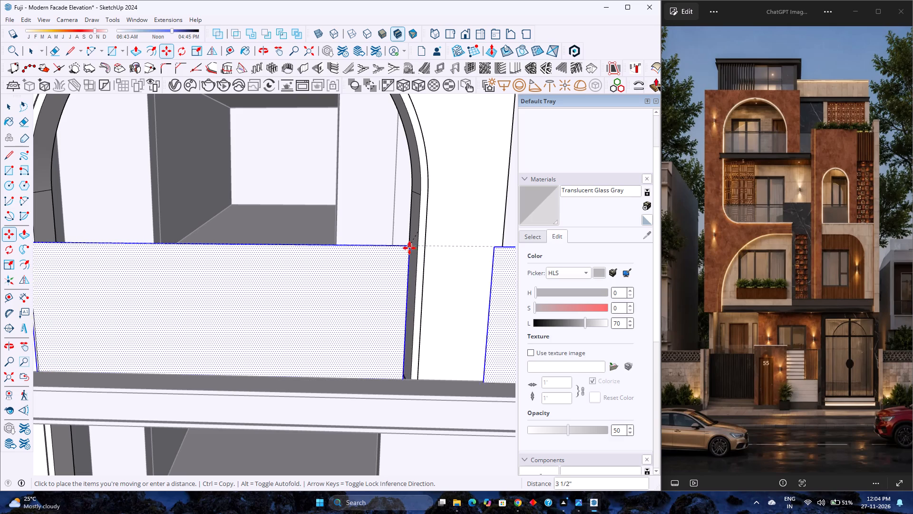
scroll(415, 249, "up", 4)
key("Up")
scroll(421, 235, "up", 3)
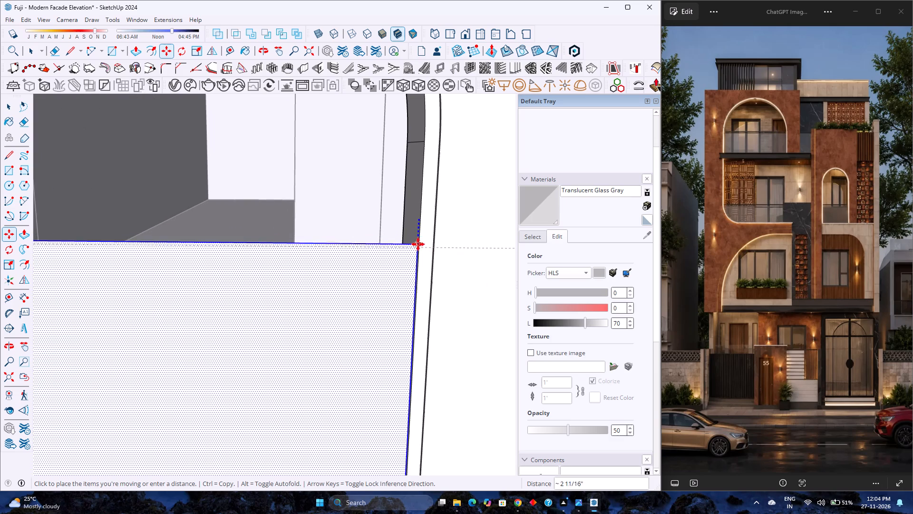
left_click(419, 246)
scroll(409, 207, "down", 8)
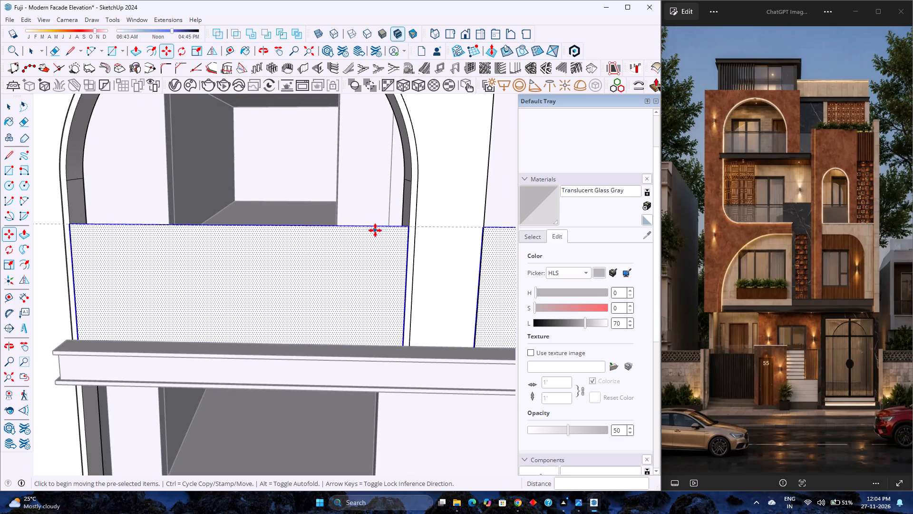
Examine how the side and arch-opening railing faces sit against the adjoining wall edges and ledge.
middle_click_drag(375, 232, 149, 332)
key("space")
scroll(321, 328, "down", 4)
middle_click_drag(363, 350, 339, 269, "shift")
middle_click_drag(347, 278, 380, 315)
scroll(404, 284, "up", 3)
double_click(402, 282)
scroll(400, 272, "up", 4)
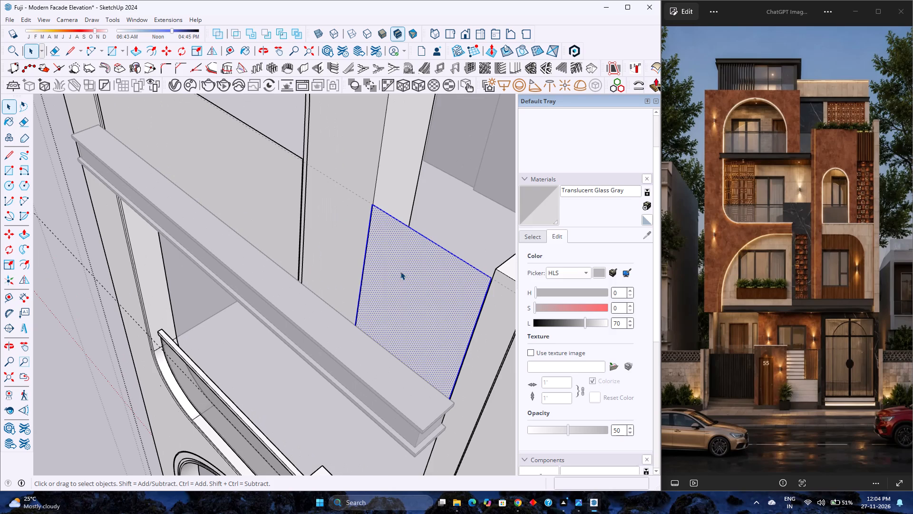
middle_click(400, 271)
middle_click_drag(400, 271, 361, 334)
scroll(310, 311, "down", 4)
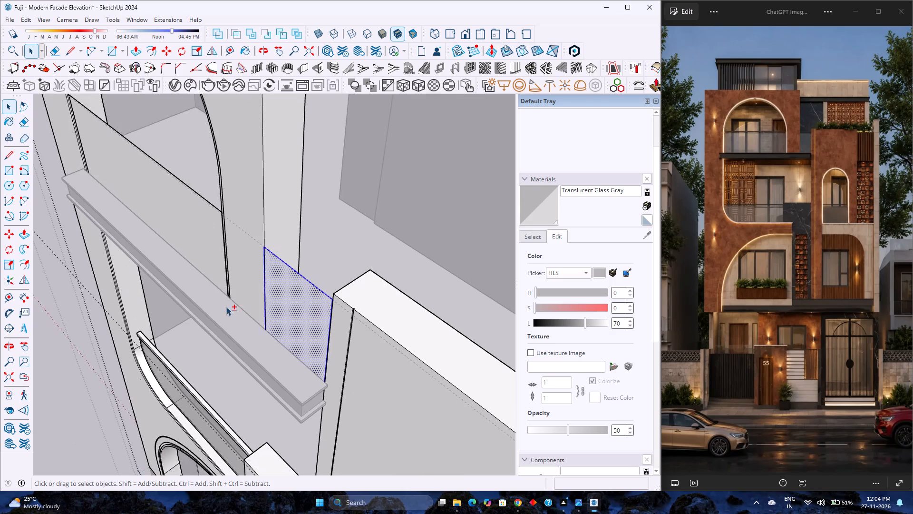
middle_click_drag(215, 305, 263, 367, "shift")
scroll(316, 333, "up", 3)
key("m")
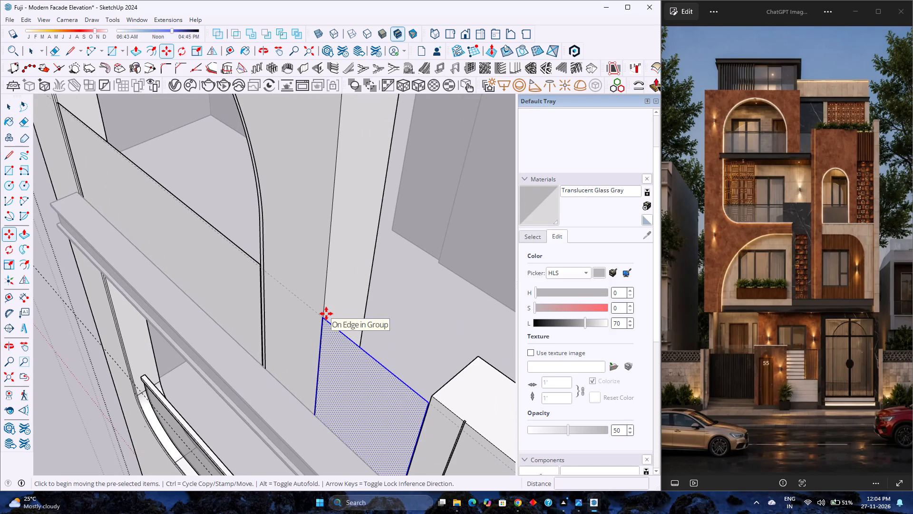
scroll(325, 314, "up", 5)
middle_click_drag(325, 314, 261, 382)
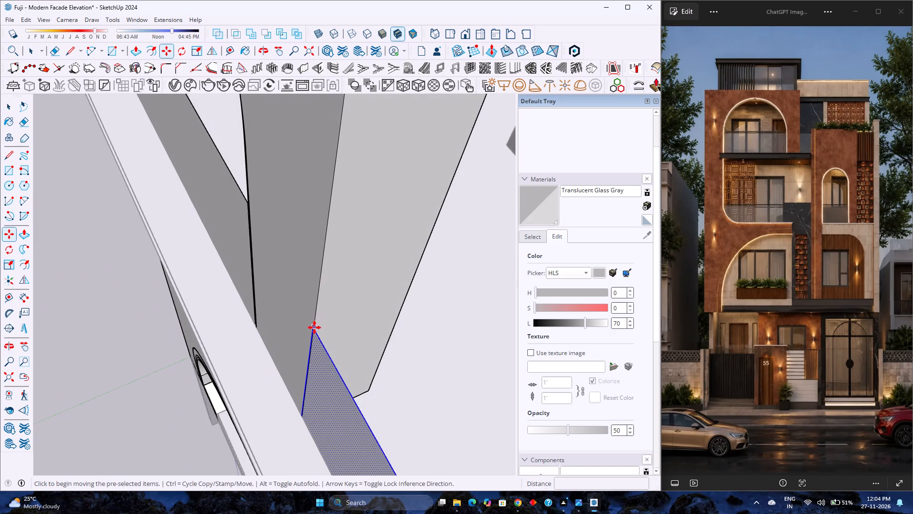
scroll(314, 327, "up", 14)
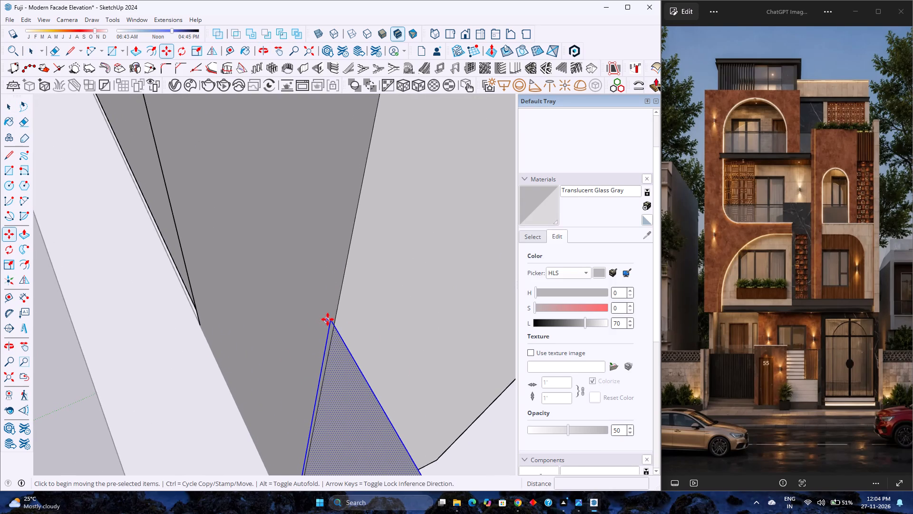
scroll(328, 319, "down", 20)
scroll(328, 319, "down", 9)
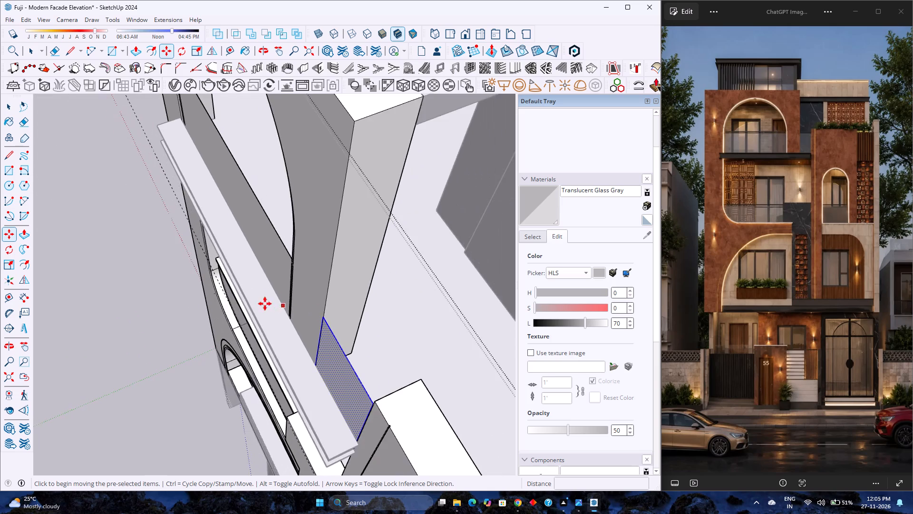
middle_click_drag(260, 302, 300, 376, "shift")
middle_click_drag(235, 312, 428, 317)
middle_click_drag(340, 261, 155, 356, "shift")
middle_click(155, 356, "shift")
scroll(288, 294, "up", 3)
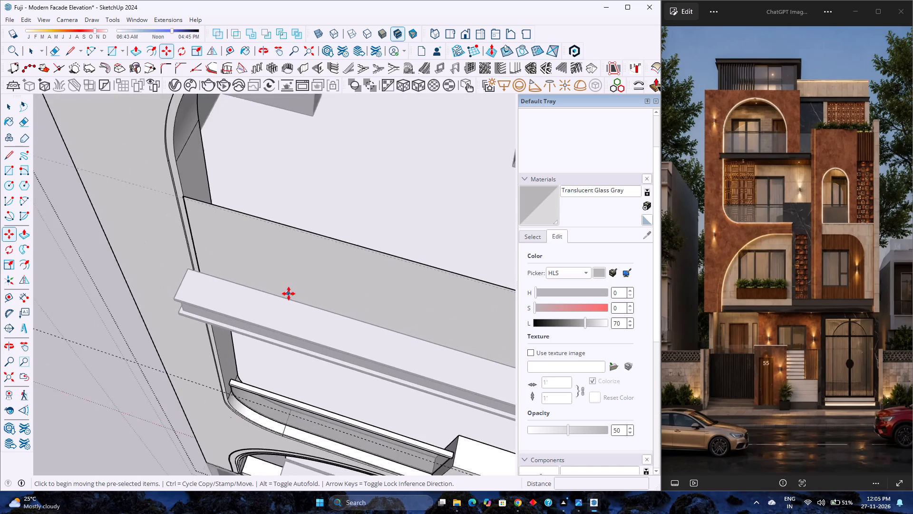
Select the arch-opening railing face together with the side railing face and make them one group.
scroll(289, 294, "up", 2)
key("space")
scroll(273, 255, "down", 2)
triple_click(272, 255)
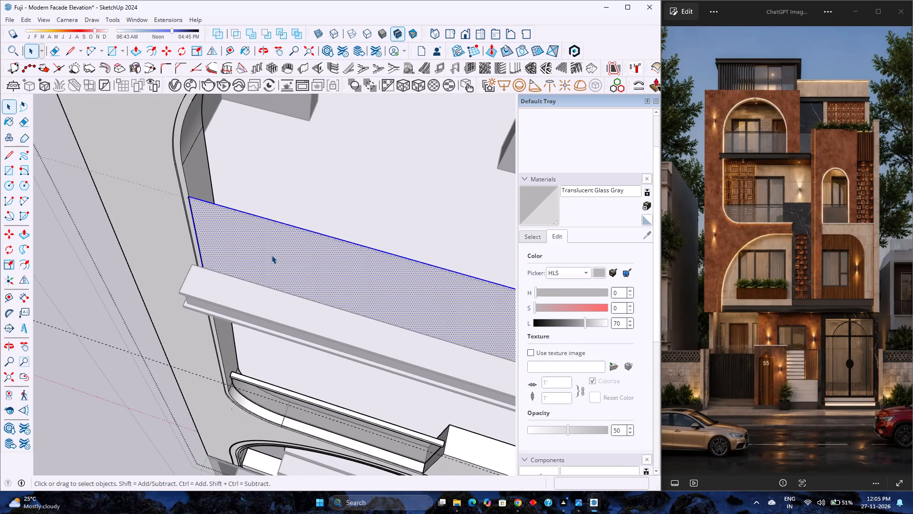
scroll(272, 255, "down", 6)
middle_click_drag(289, 255, 200, 193, "shift")
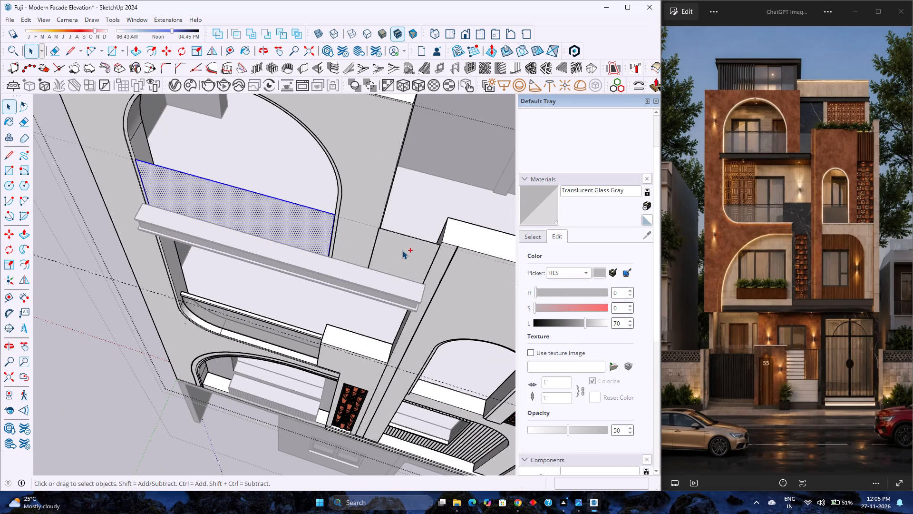
triple_click(402, 250, "ctrl")
right_click(403, 250)
left_click(450, 93)
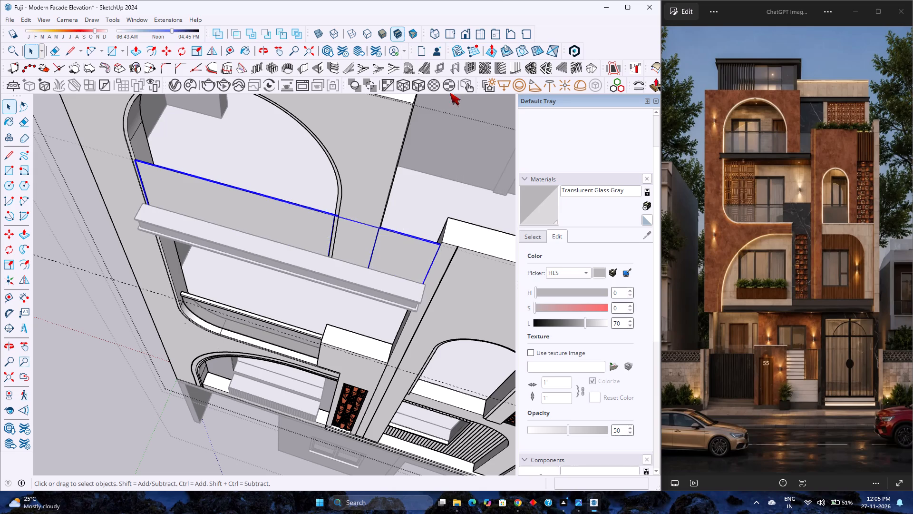
Move the railing group sideways so its upper outer corner meets the edge of the arch opening.
scroll(212, 208, "up", 3)
key("m")
scroll(116, 143, "up", 6)
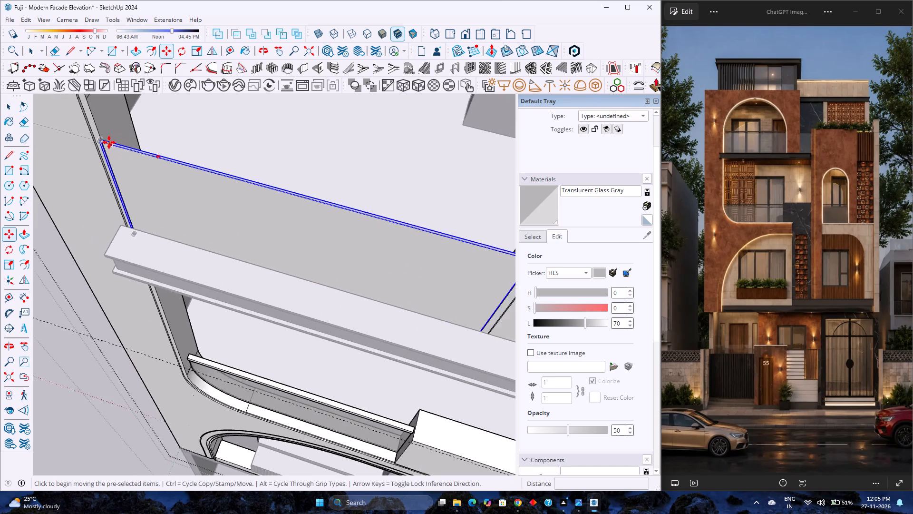
scroll(109, 142, "up", 19)
middle_click_drag(123, 143, 226, 219)
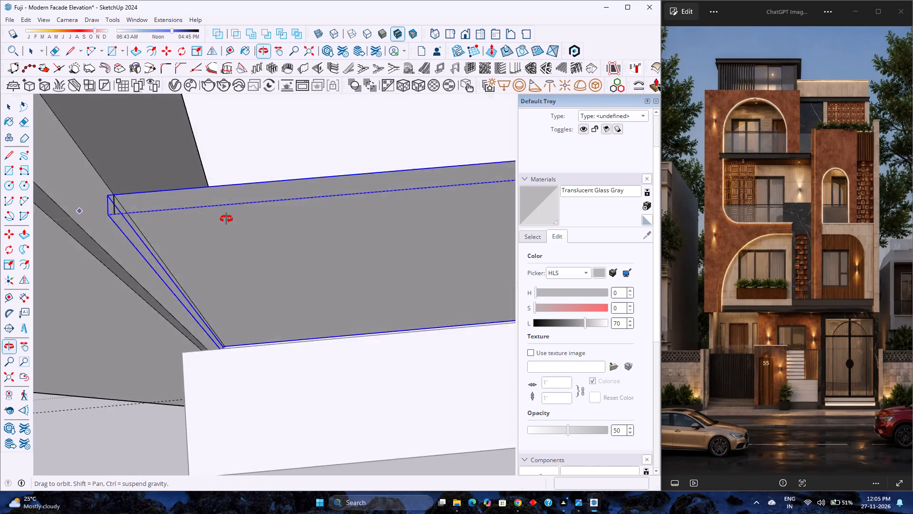
middle_click_drag(226, 219, 222, 253)
middle_click(222, 253)
key("space")
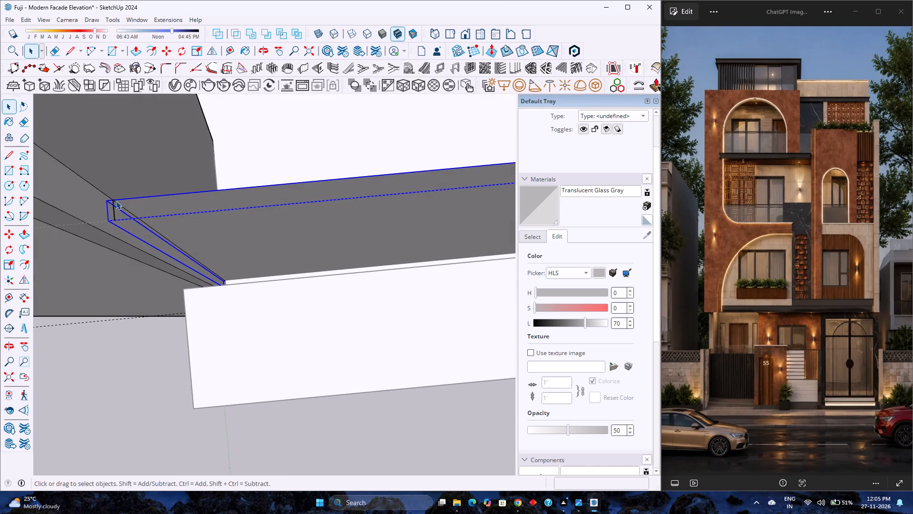
double_click(116, 201)
key("Escape")
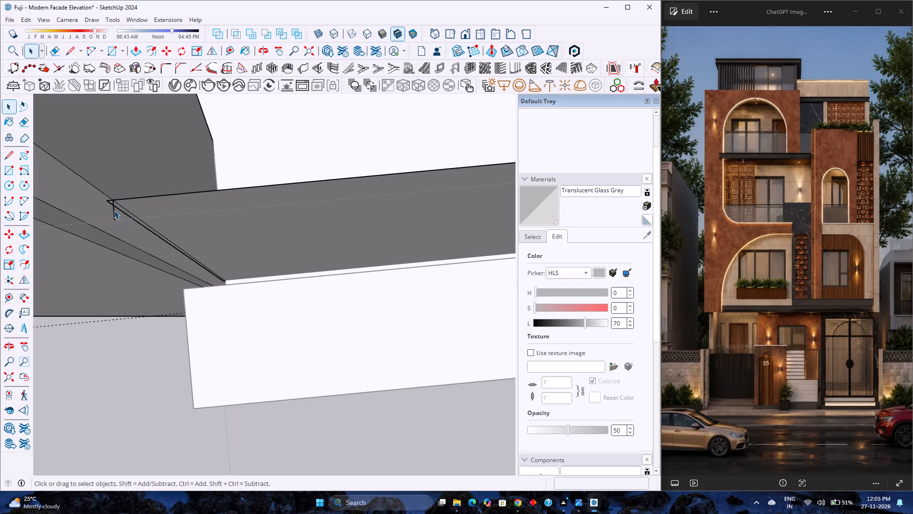
double_click(128, 198)
key("Escape")
left_click(130, 200)
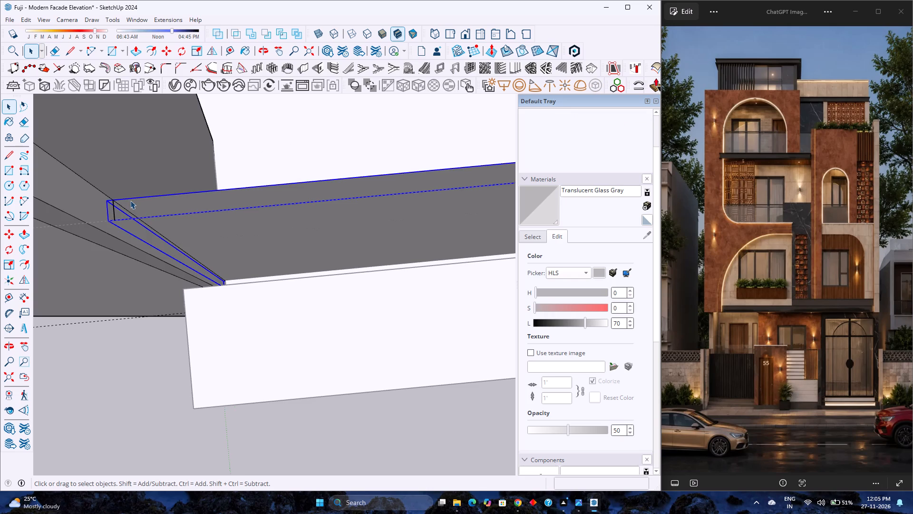
key("m")
scroll(103, 204, "up", 3)
left_click(105, 203)
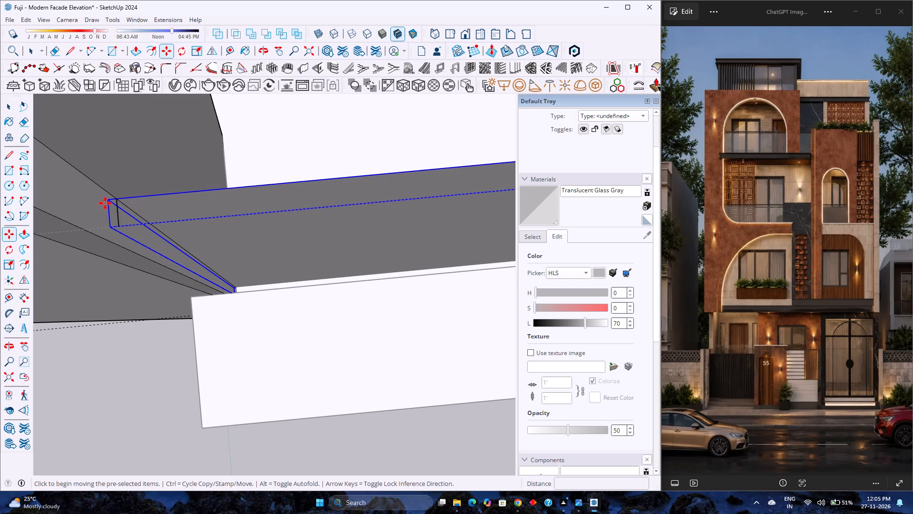
left_click(118, 200)
scroll(155, 216, "down", 4)
key("space")
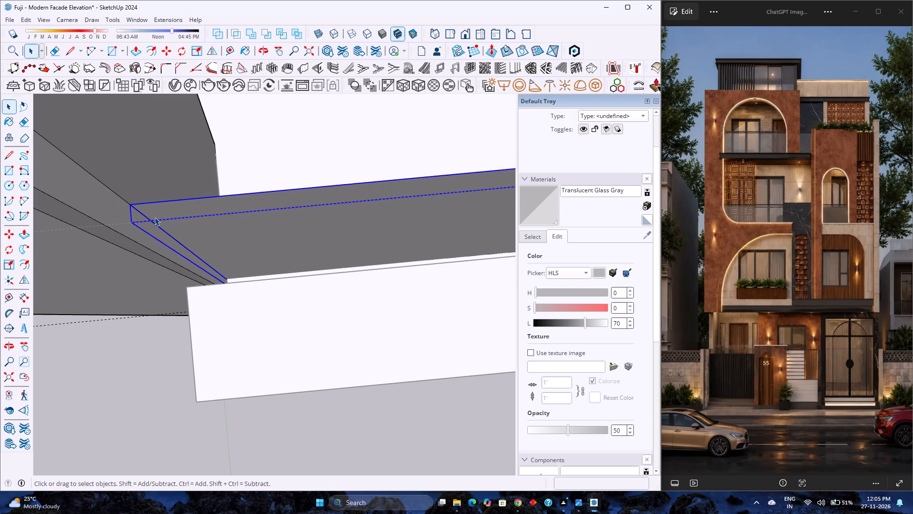
Open the wall group and delete the short leftover edge at the railing's outer top corner.
key("Escape")
left_click(132, 217)
double_click(132, 217)
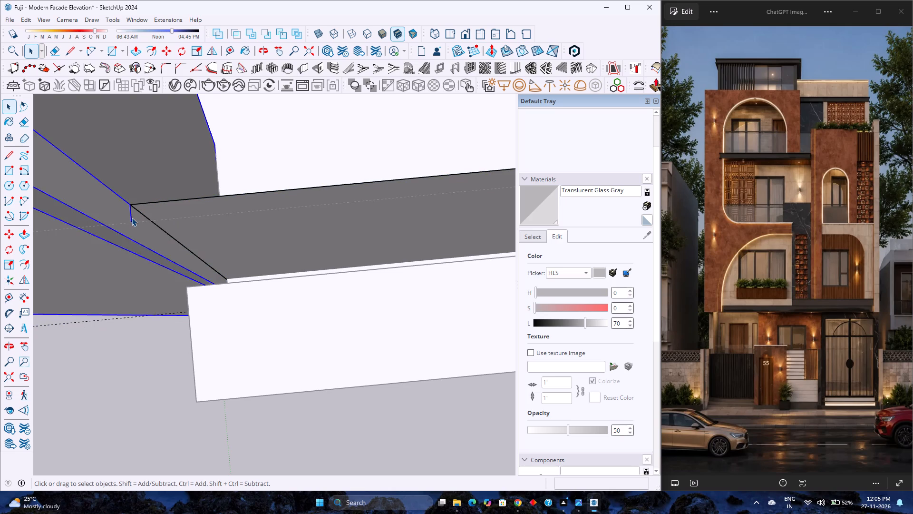
double_click(132, 217)
double_click(132, 217)
left_click(132, 218)
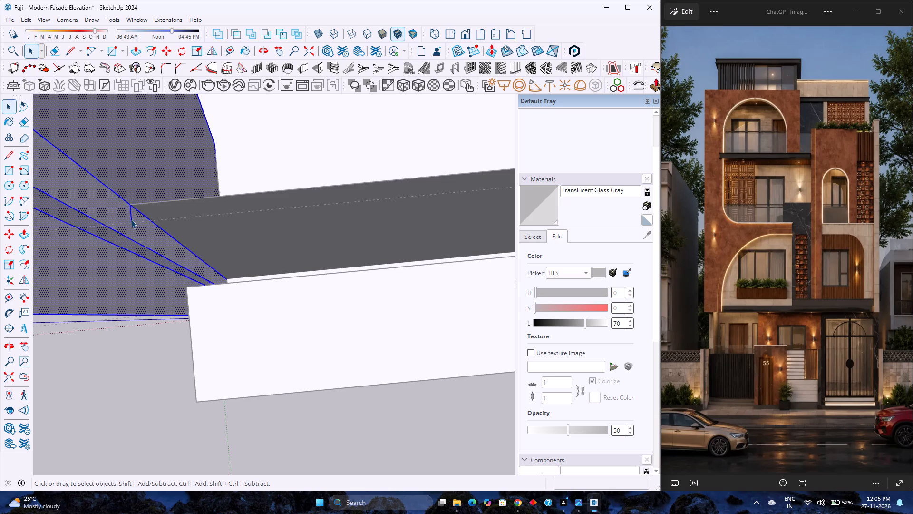
left_click(131, 220)
key("Delete")
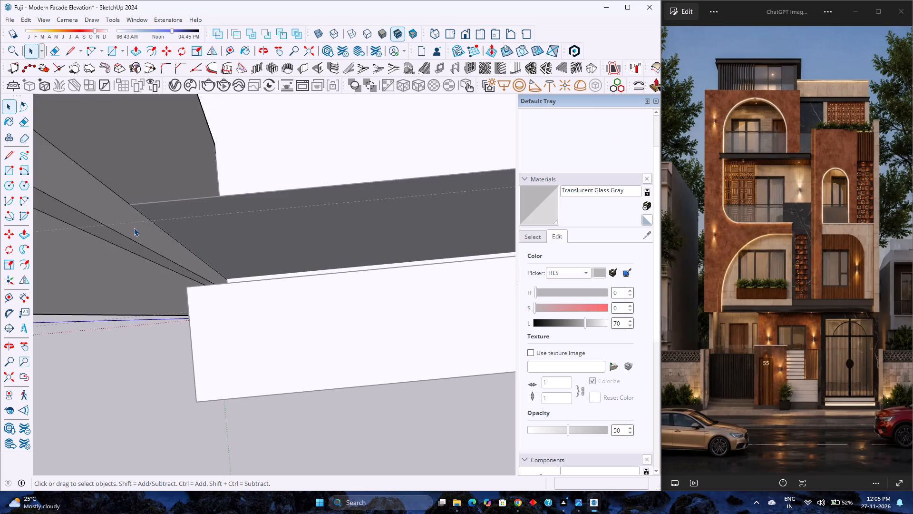
Close the wall group, open the railing group for editing and select the arch-opening railing face.
key("Escape")
left_click(173, 218)
double_click(173, 218)
scroll(182, 243, "down", 2)
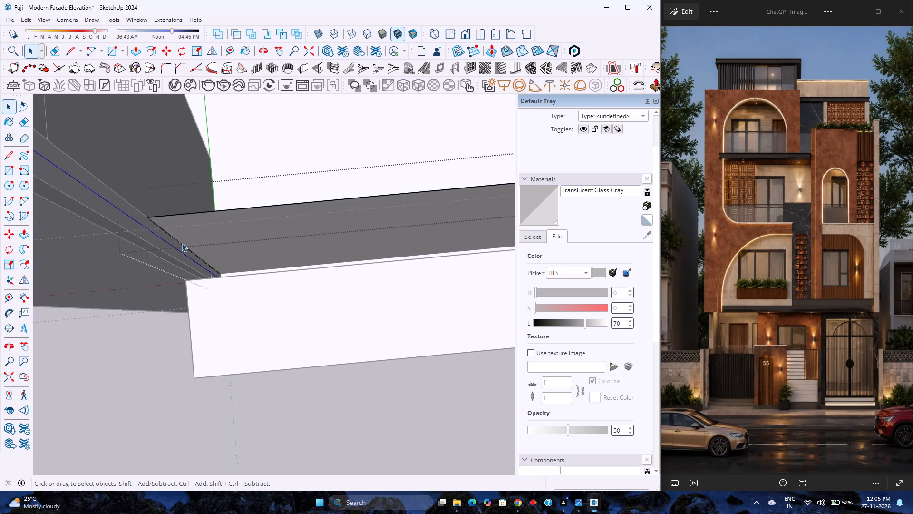
scroll(182, 243, "down", 11)
middle_click_drag(326, 266, 158, 267, "shift")
scroll(208, 268, "down", 4)
middle_click_drag(288, 268, 214, 267, "shift")
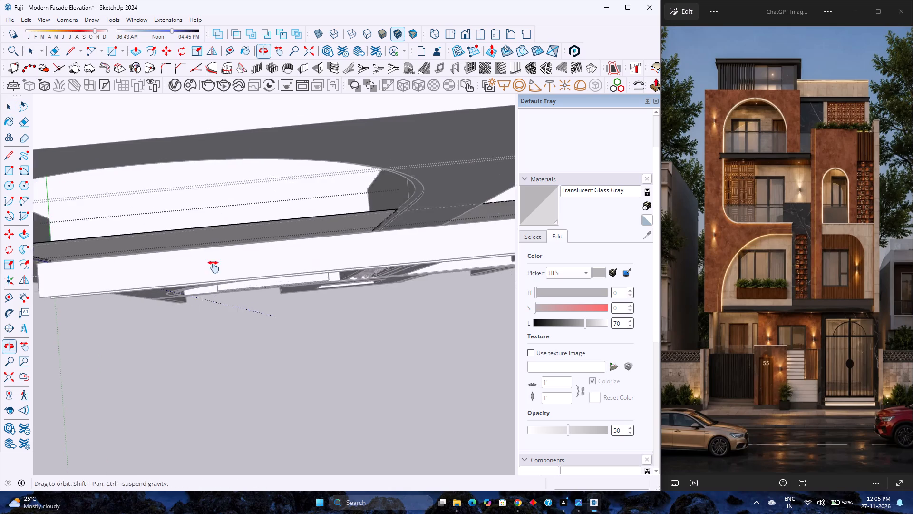
middle_click_drag(214, 267, 134, 267, "shift")
middle_click_drag(270, 271, 247, 267)
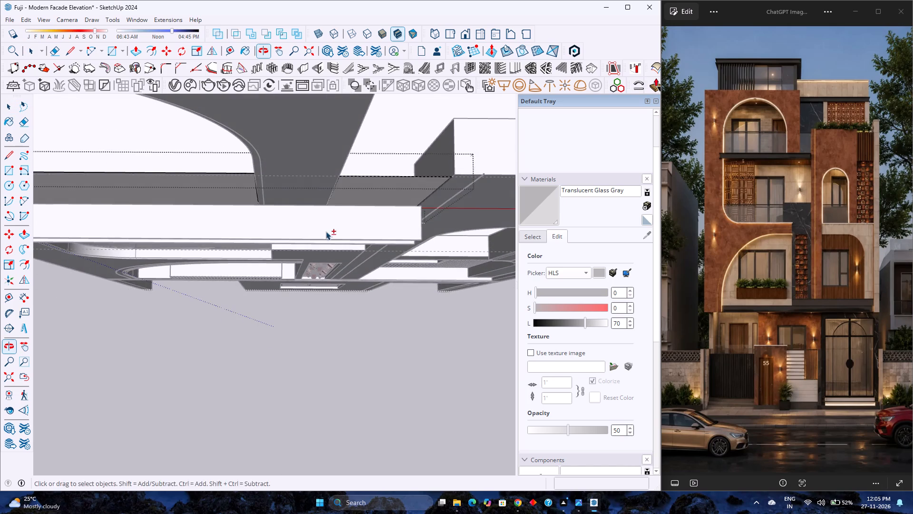
middle_click_drag(327, 230, 221, 280, "shift")
scroll(303, 235, "up", 5)
middle_click_drag(266, 261, 295, 218)
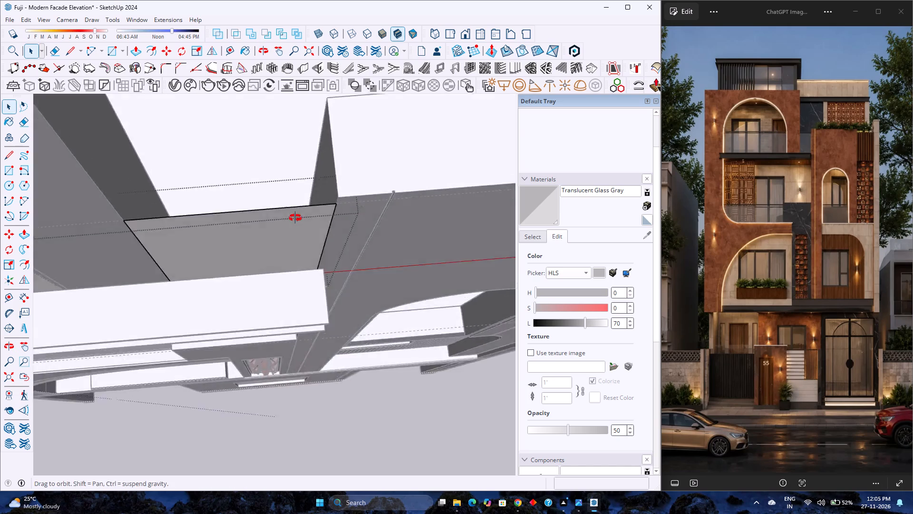
middle_click_drag(295, 218, 359, 168)
scroll(360, 180, "down", 13)
middle_click_drag(270, 238, 315, 209, "shift")
scroll(272, 233, "up", 3)
middle_click_drag(272, 233, 336, 300, "shift")
middle_click(336, 300, "shift")
middle_click_drag(322, 299, 299, 215)
middle_click(299, 215)
left_click(279, 256)
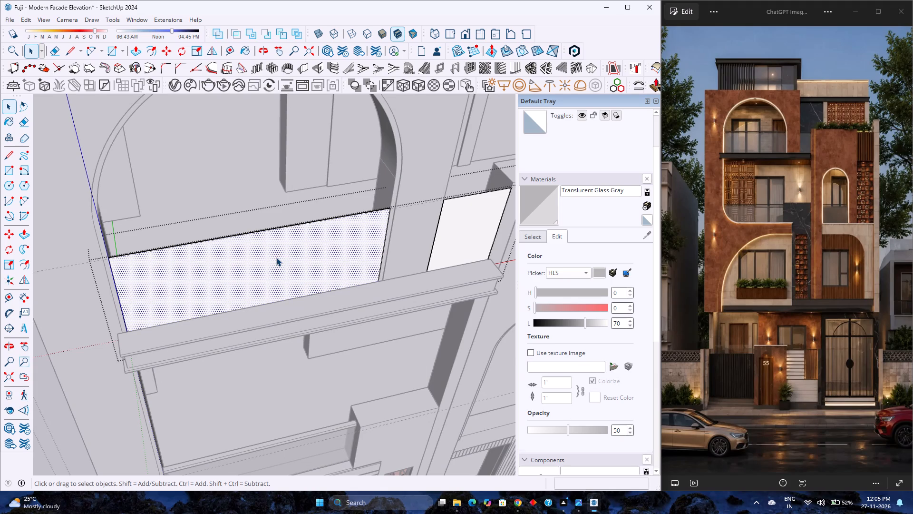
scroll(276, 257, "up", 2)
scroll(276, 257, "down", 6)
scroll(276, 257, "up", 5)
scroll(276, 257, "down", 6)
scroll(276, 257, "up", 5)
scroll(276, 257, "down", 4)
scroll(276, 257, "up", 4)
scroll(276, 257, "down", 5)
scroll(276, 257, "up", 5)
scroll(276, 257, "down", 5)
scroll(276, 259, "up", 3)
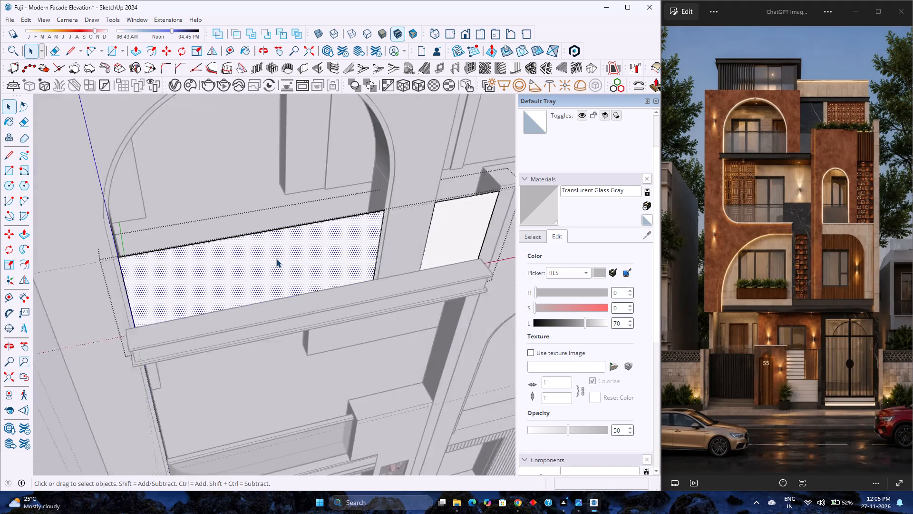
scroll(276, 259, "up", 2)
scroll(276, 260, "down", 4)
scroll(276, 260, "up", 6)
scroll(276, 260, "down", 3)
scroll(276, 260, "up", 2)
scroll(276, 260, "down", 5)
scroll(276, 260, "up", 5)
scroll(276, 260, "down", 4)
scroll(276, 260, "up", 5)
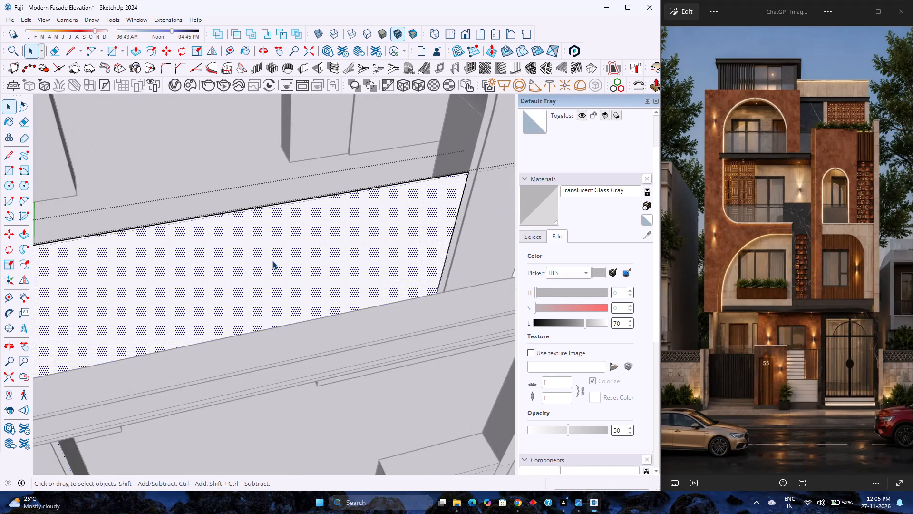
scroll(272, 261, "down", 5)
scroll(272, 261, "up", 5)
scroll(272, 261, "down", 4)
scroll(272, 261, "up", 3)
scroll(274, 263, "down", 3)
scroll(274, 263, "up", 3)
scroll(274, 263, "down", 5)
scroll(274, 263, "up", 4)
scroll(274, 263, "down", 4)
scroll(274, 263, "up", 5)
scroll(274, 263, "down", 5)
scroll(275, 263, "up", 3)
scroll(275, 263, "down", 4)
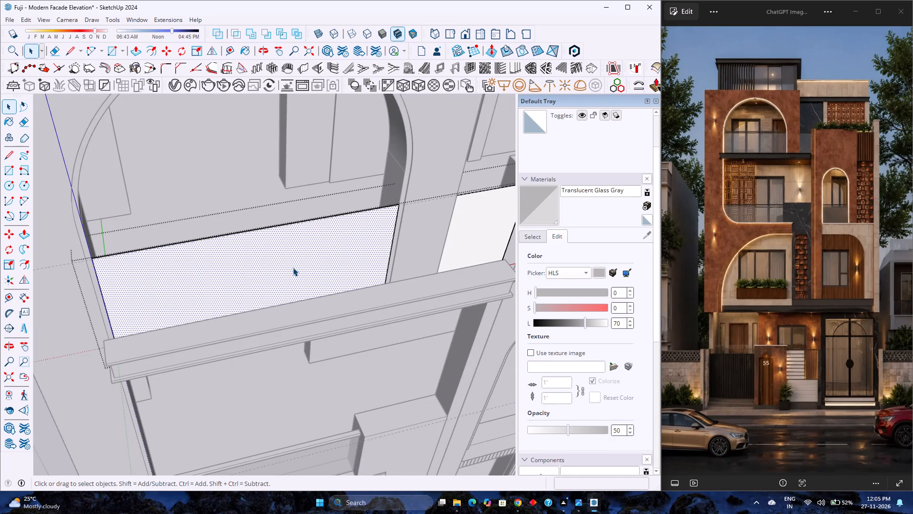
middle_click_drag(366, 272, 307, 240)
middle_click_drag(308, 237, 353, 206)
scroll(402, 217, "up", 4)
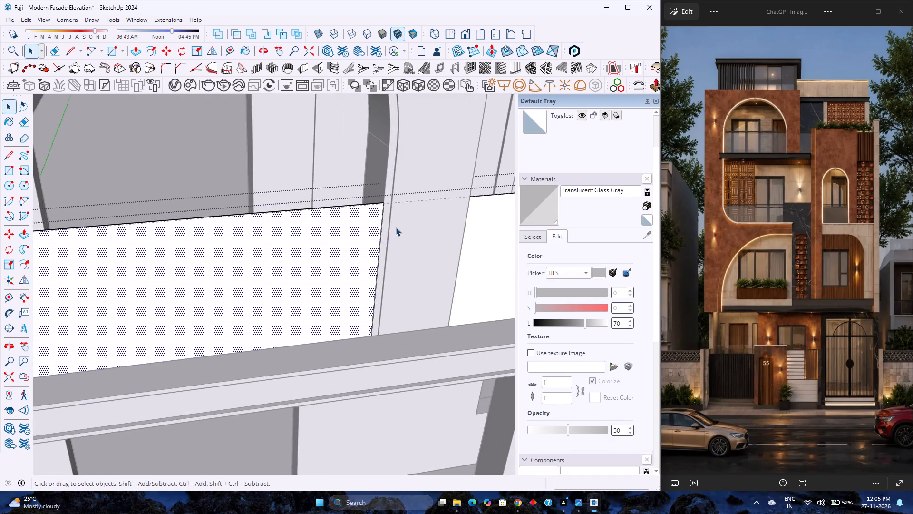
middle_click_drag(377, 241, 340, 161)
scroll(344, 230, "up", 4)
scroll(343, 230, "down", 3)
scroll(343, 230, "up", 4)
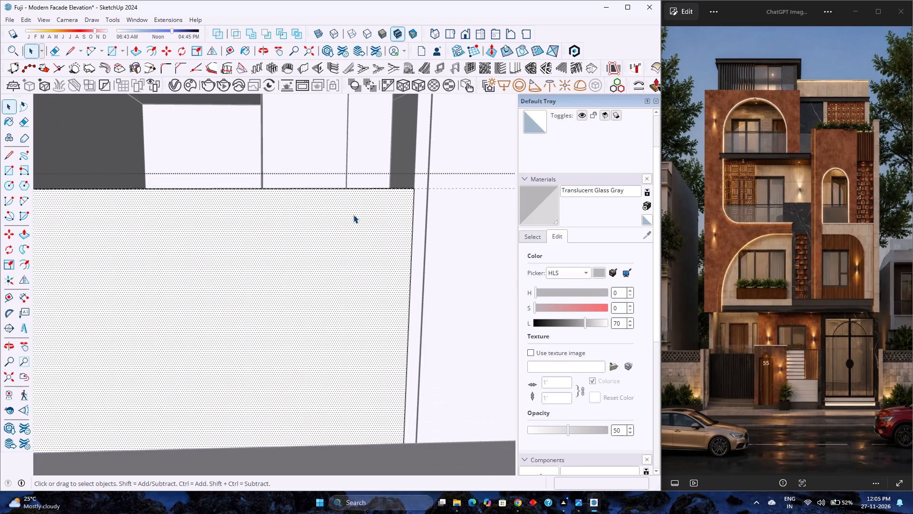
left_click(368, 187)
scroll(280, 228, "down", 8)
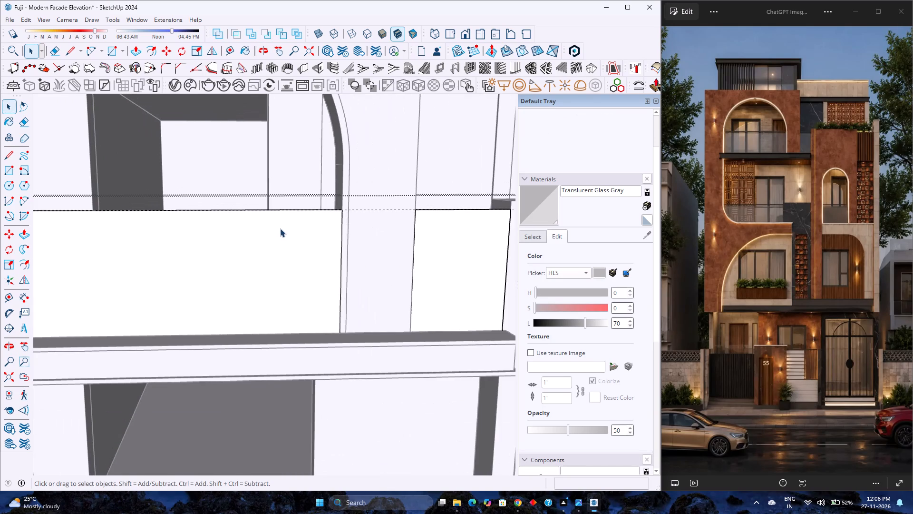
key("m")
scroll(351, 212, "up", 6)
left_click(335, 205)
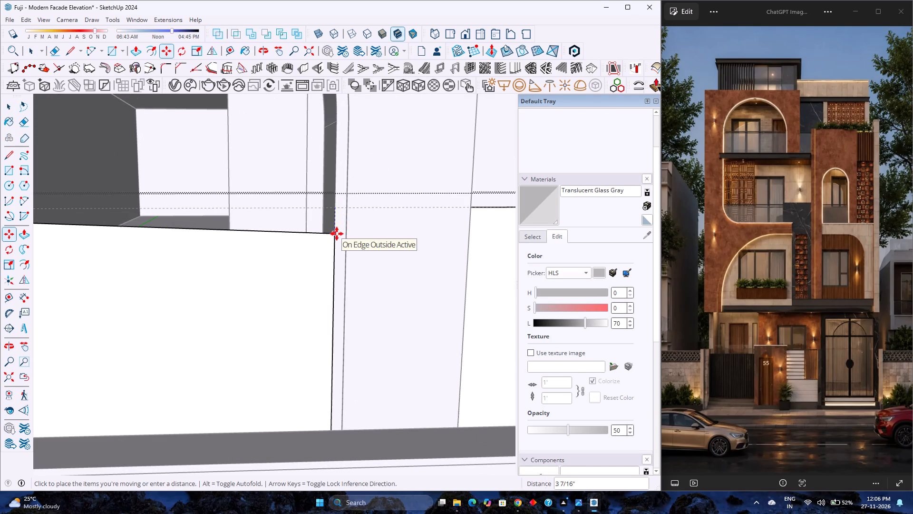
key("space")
Copy the top edge of the arch-opening railing face straight down by 2 inches.
left_click(309, 208)
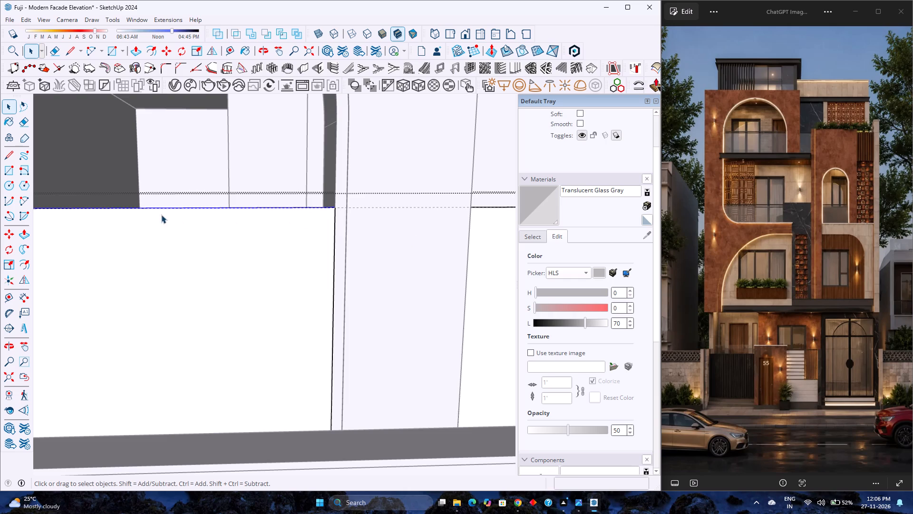
left_click(125, 208, "ctrl")
middle_click_drag(150, 218, 178, 277)
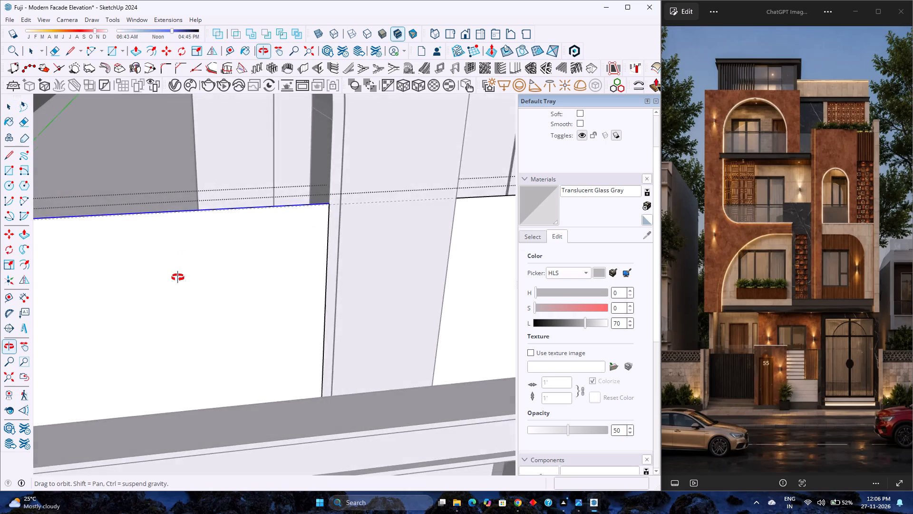
middle_click_drag(178, 277, 150, 253)
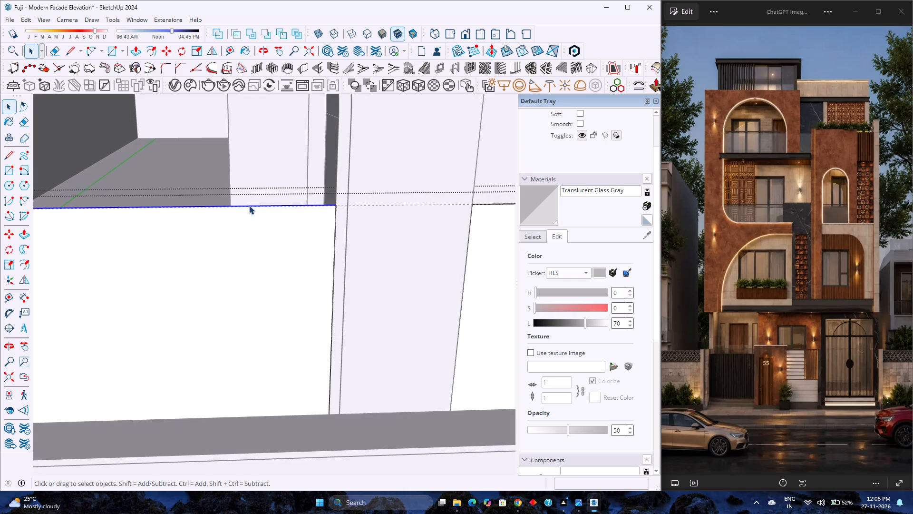
right_click(249, 206)
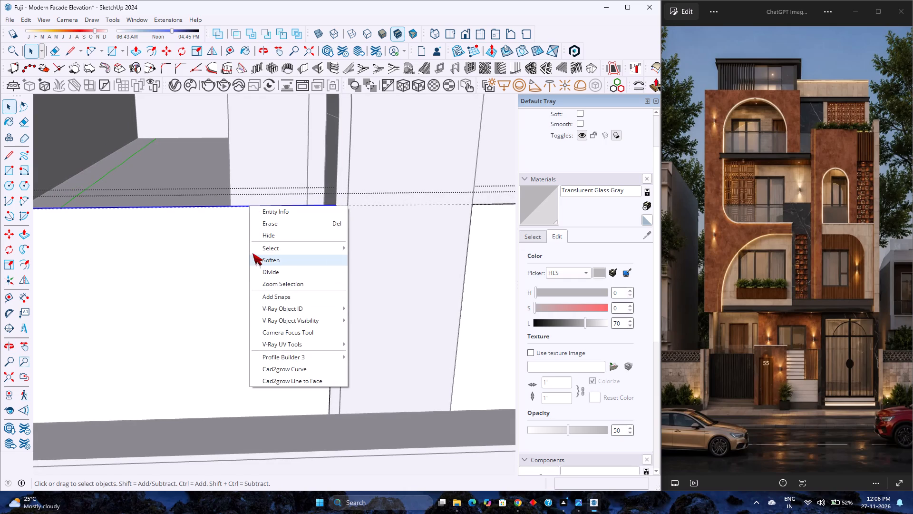
left_click(211, 207)
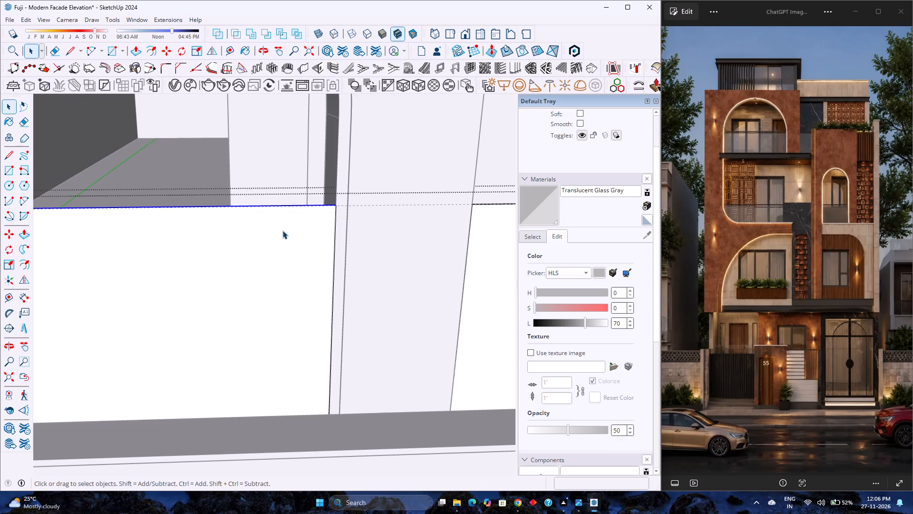
middle_click_drag(283, 233, 248, 242)
key("m")
scroll(254, 244, "up", 3)
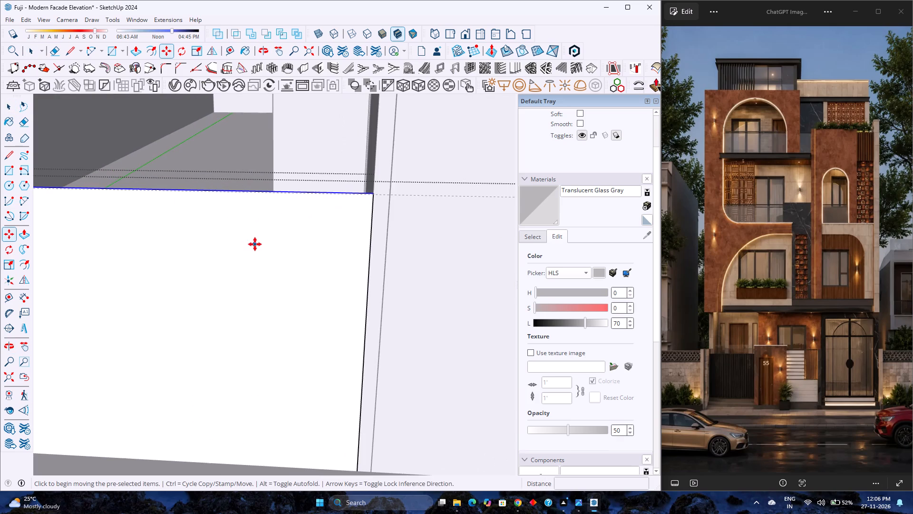
left_click(373, 194)
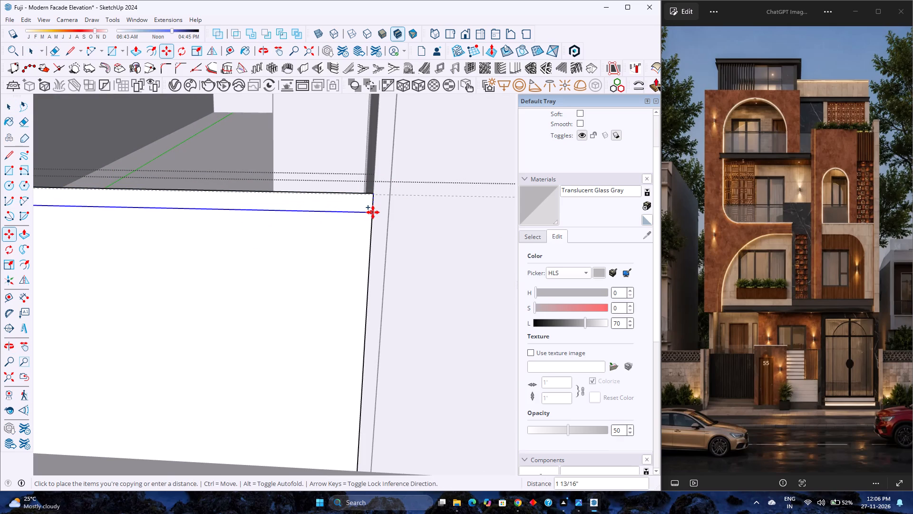
key("2")
key("Return")
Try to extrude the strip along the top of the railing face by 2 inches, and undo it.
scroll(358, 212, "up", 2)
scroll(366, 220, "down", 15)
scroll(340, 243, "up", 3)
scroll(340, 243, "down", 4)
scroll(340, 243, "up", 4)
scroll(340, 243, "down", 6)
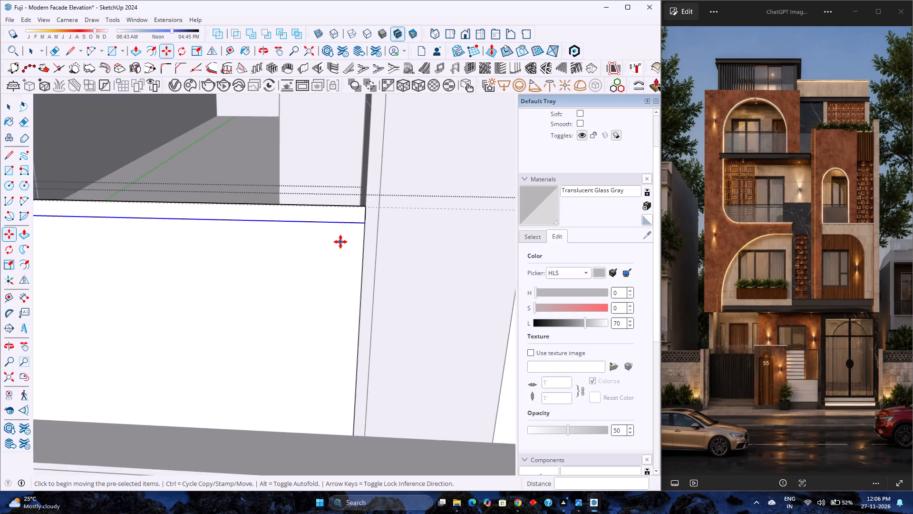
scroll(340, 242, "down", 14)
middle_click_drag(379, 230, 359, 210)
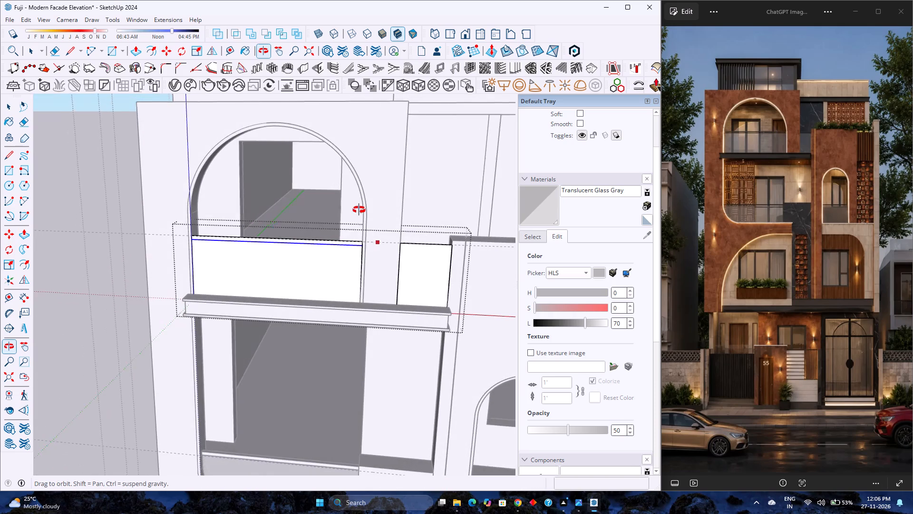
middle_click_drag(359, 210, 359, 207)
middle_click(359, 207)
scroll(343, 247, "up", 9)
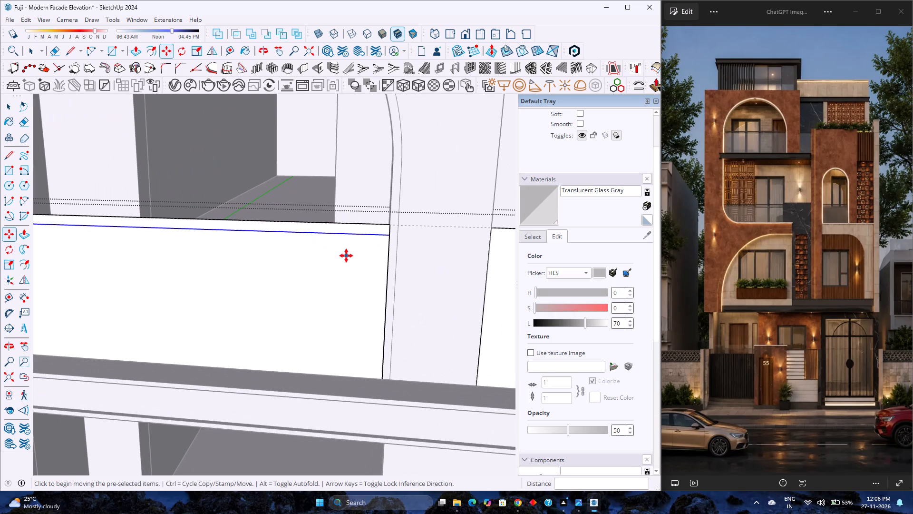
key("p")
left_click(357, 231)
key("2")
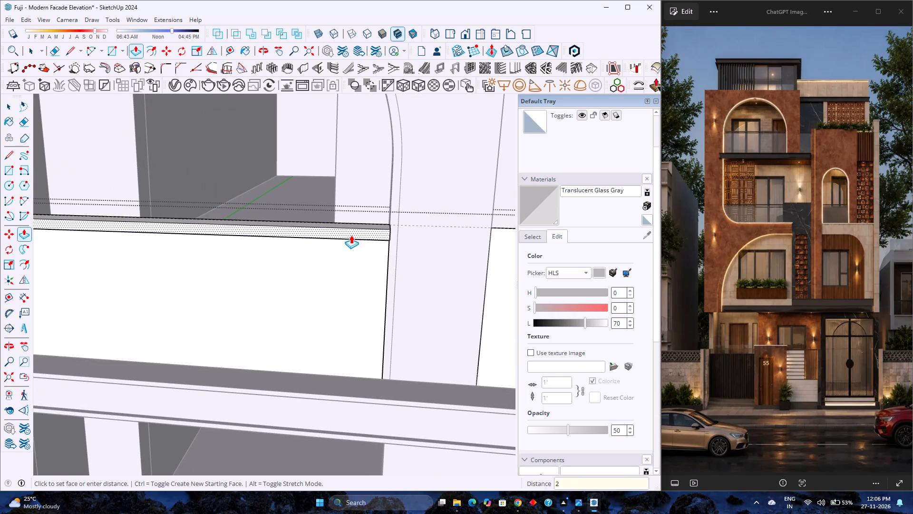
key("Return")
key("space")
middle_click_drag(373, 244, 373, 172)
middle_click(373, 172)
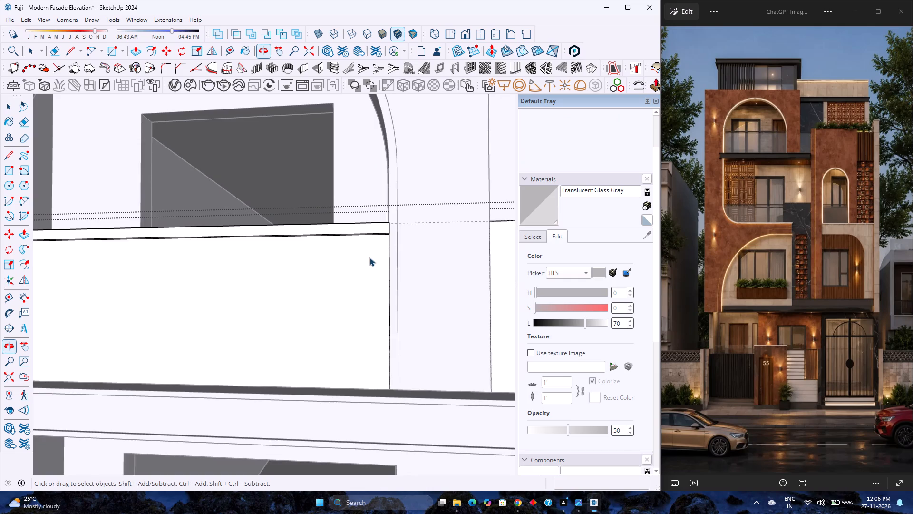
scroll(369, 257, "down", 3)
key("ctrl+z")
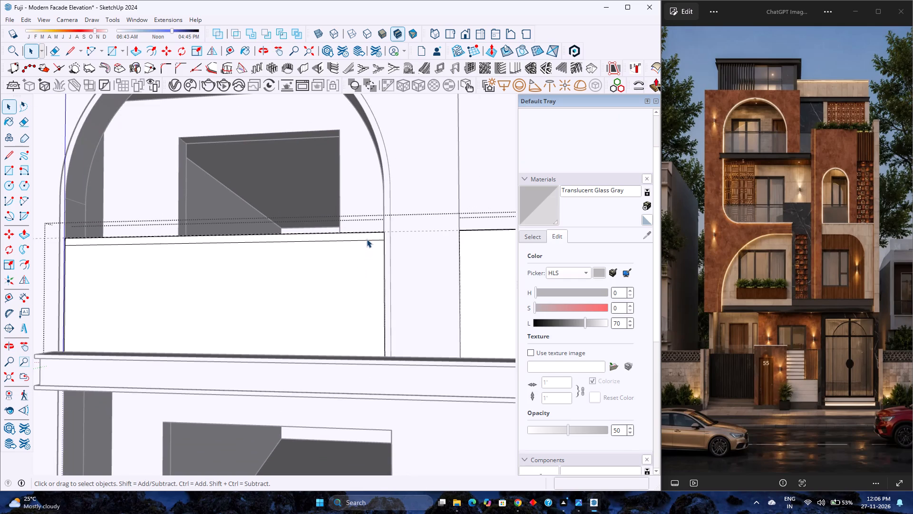
Make the strip along the top of the arch-opening railing face its own group.
double_click(367, 238)
right_click(367, 238)
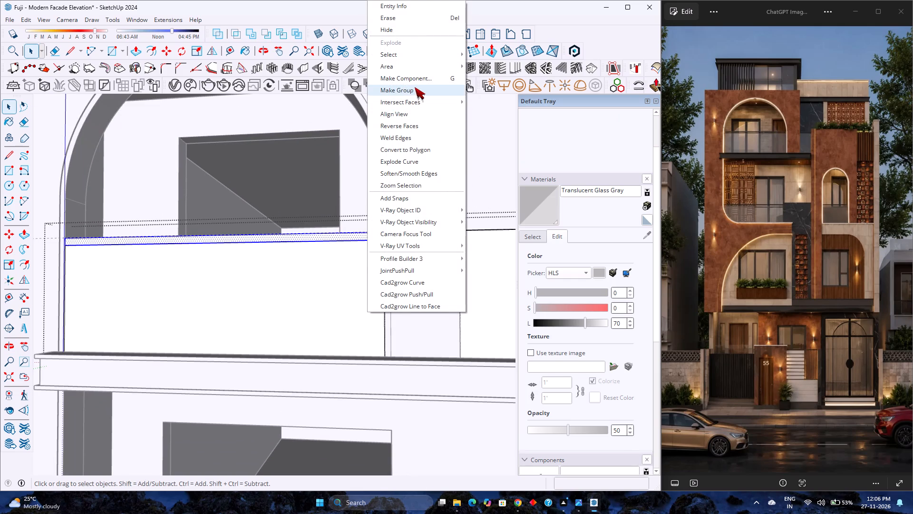
left_click(415, 87)
Open the top strip group and extrude its face 2 inches into a handrail bar.
scroll(376, 214, "up", 2)
double_click(376, 244)
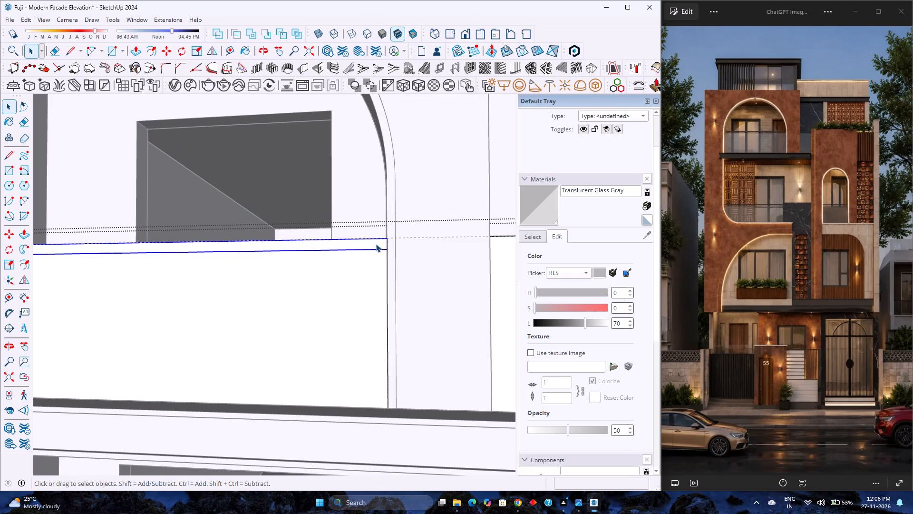
key("p")
left_click(369, 246)
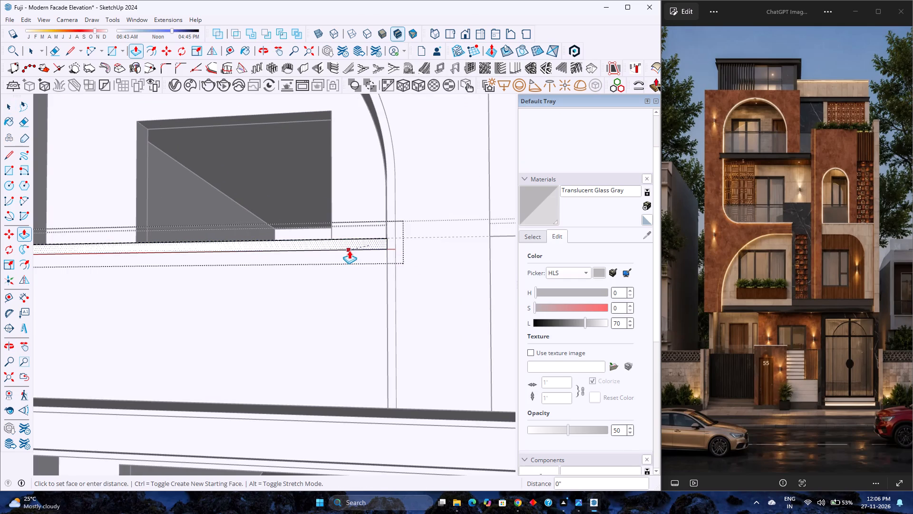
middle_click_drag(349, 250, 327, 349)
key("2")
key("Return")
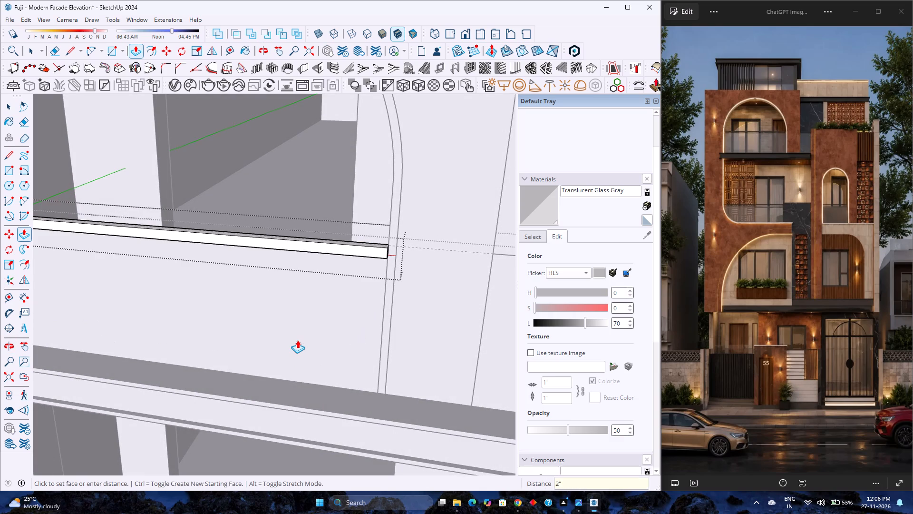
key("space")
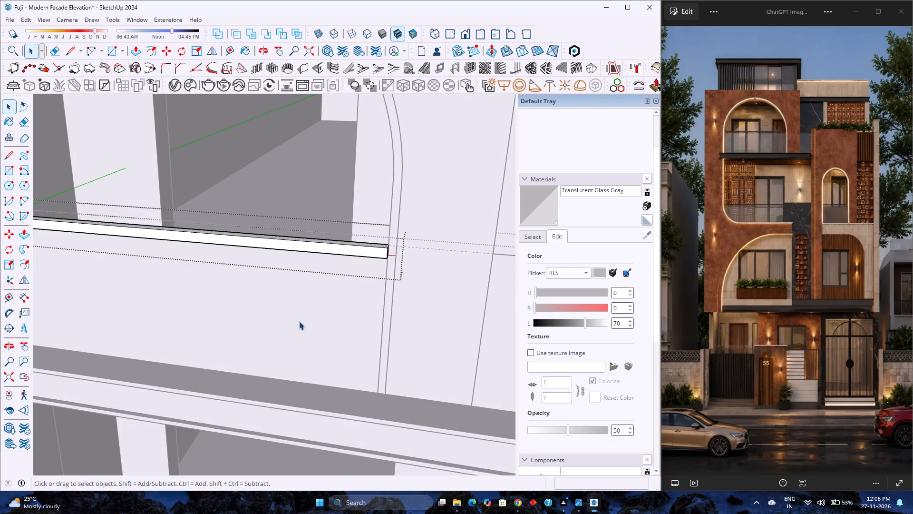
Offset the outline of the handrail bar's underside face inward by 0.75 inch.
scroll(299, 321, "down", 3)
middle_click_drag(356, 296, 413, 240)
middle_click_drag(413, 240, 417, 235)
scroll(371, 259, "up", 5)
middle_click_drag(369, 262, 350, 344, "shift")
middle_click(350, 344, "shift")
middle_click_drag(320, 347, 437, 236)
scroll(303, 341, "up", 1)
middle_click_drag(297, 380, 442, 292)
scroll(232, 366, "up", 3)
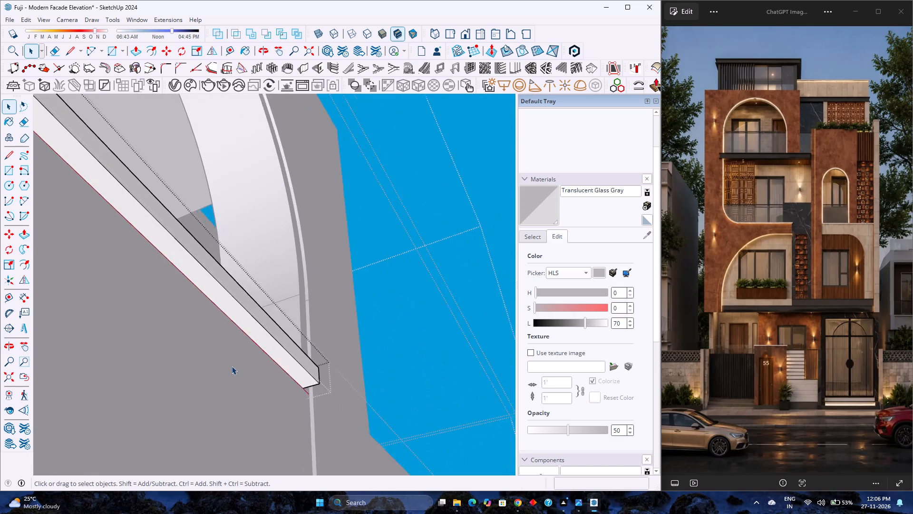
scroll(232, 366, "up", 4)
left_click(151, 51)
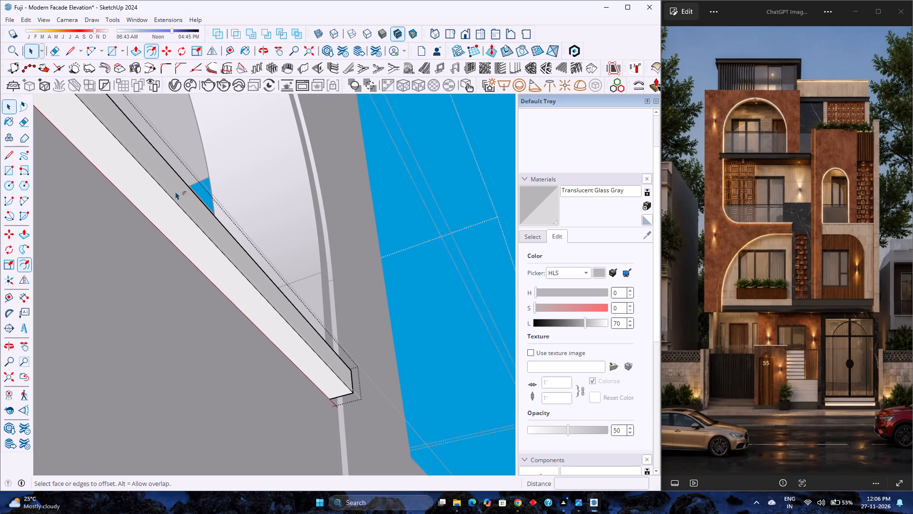
left_click(229, 290)
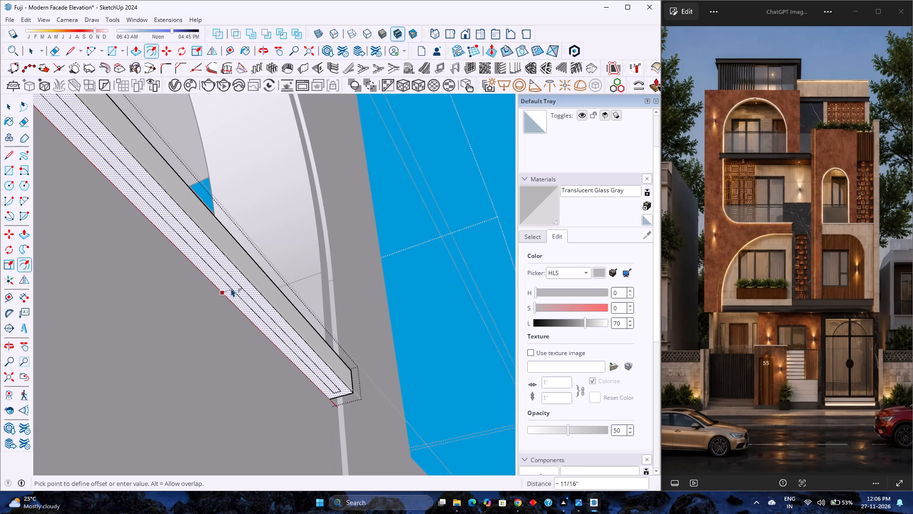
type("0.75")
key("Return")
Push the narrow inner face on the handrail's underside 0.25 inch into the bar to form a groove.
key("p")
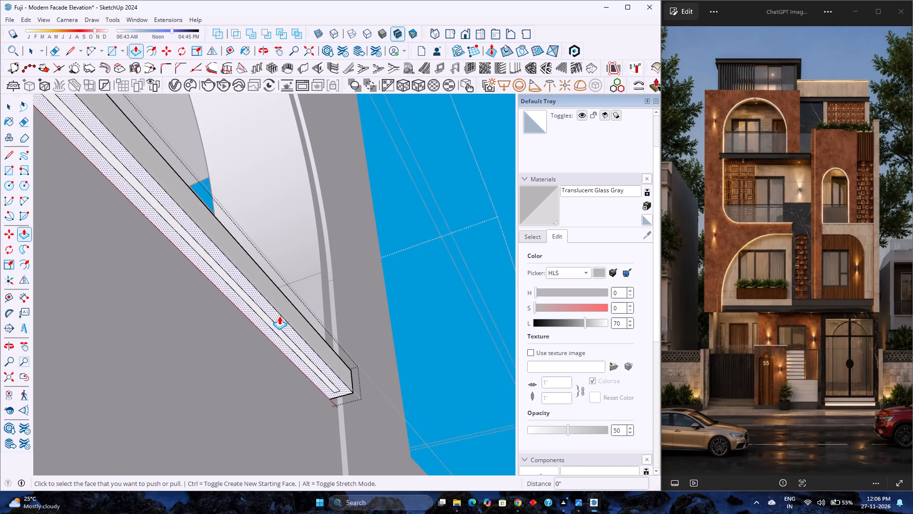
scroll(273, 326, "up", 2)
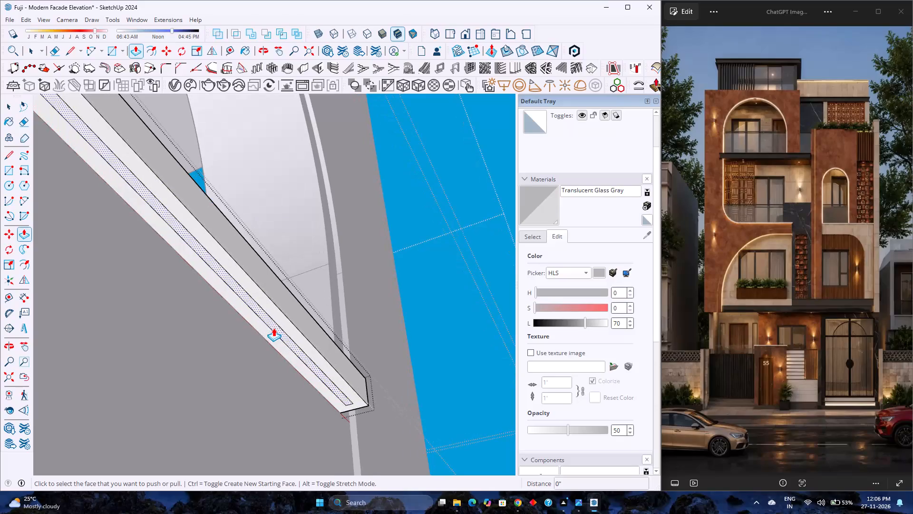
scroll(273, 328, "up", 3)
left_click(276, 328)
type("0.25")
key("Return")
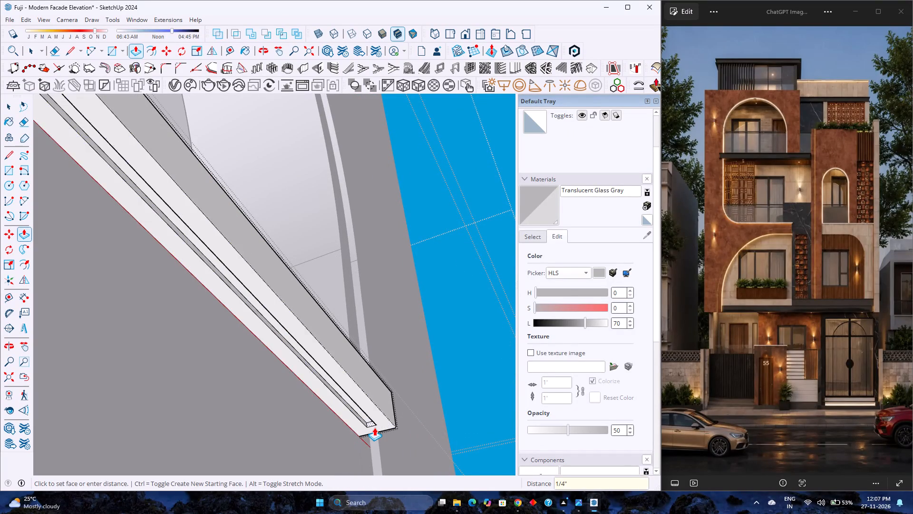
Extend the end face of the underside groove 3/4 inch through the nearby end of the handrail.
left_click(368, 424)
left_click(380, 432)
Extend the groove by the same 3/4 inch through the handrail's opposite end and close the handrail group.
scroll(380, 432, "down", 4)
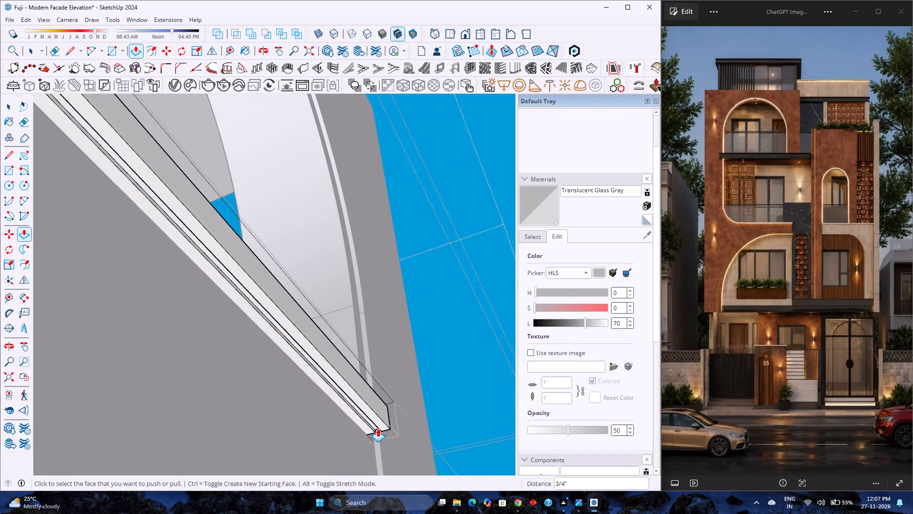
scroll(378, 428, "down", 4)
middle_click_drag(331, 403, 475, 371, "shift")
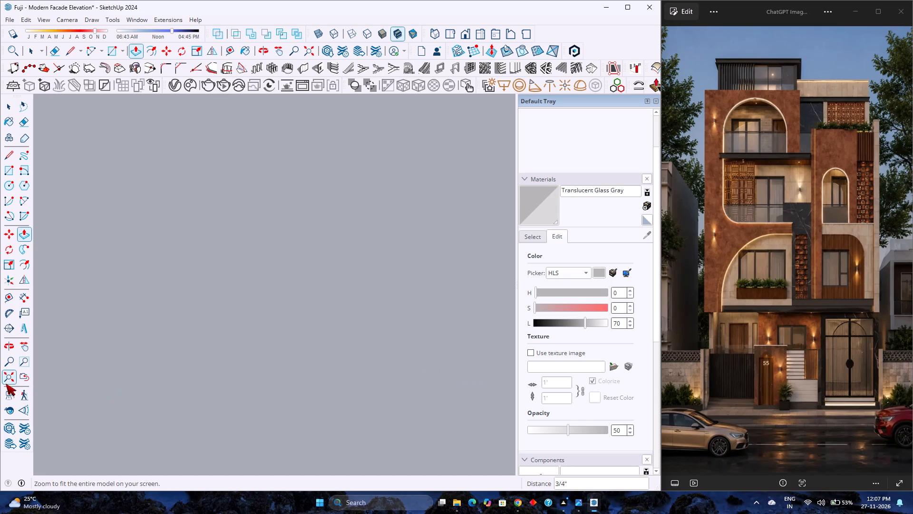
left_click(6, 381)
middle_click_drag(230, 340, 0, 485)
scroll(239, 237, "up", 1)
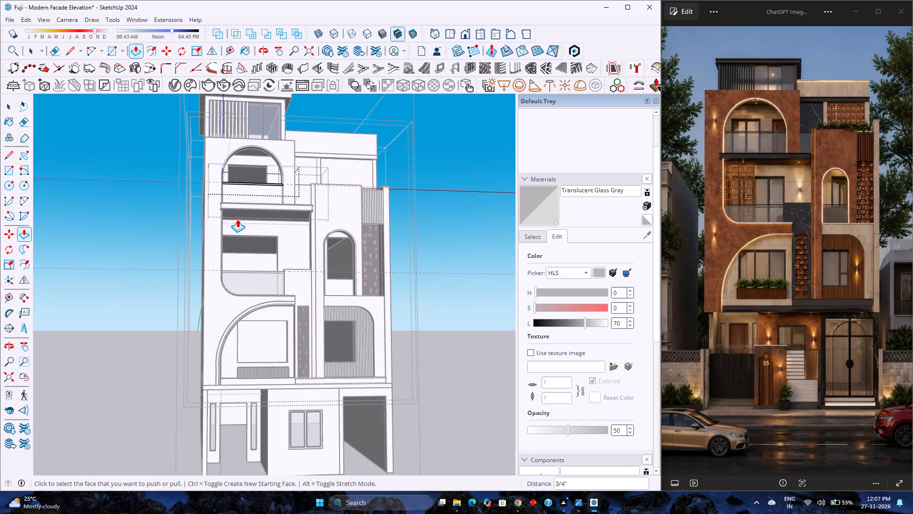
scroll(232, 173, "up", 5)
middle_click_drag(232, 174, 243, 258, "shift")
middle_click_drag(254, 335, 112, 366)
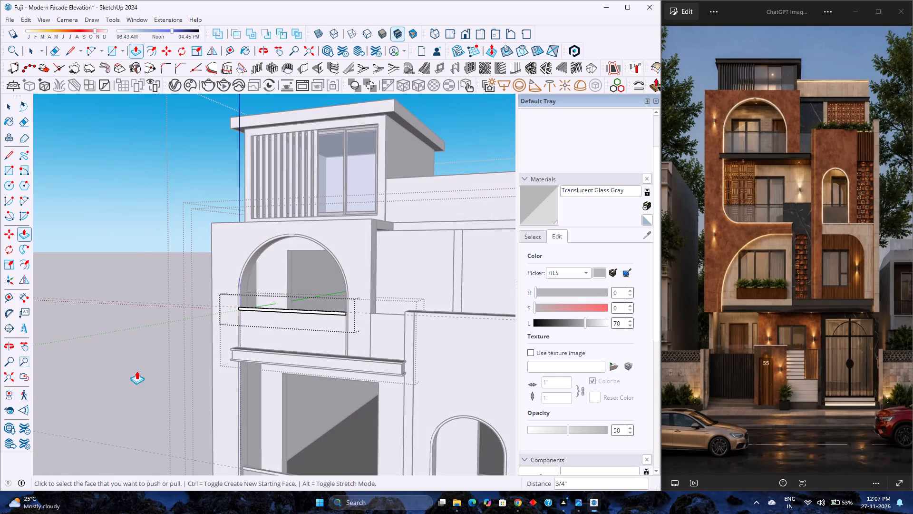
scroll(229, 307, "up", 20)
middle_click_drag(246, 314, 232, 276)
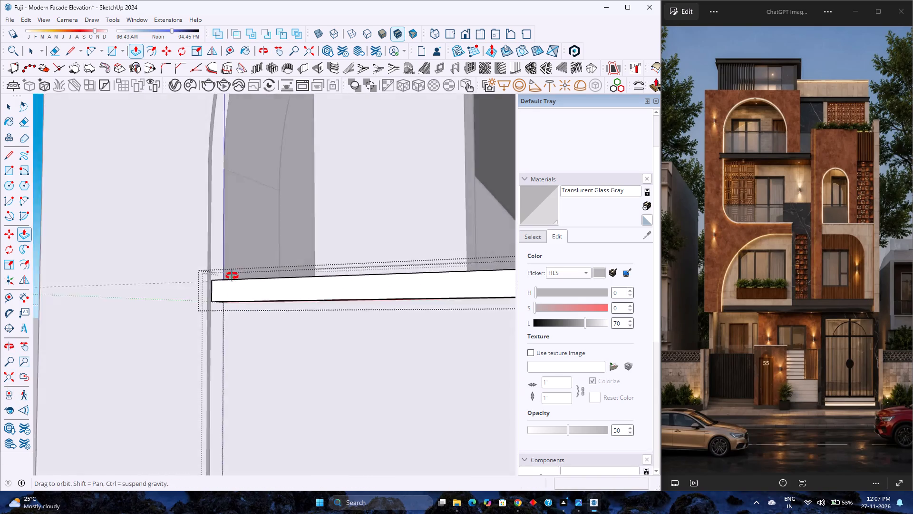
middle_click_drag(232, 276, 224, 260)
scroll(226, 313, "up", 10)
middle_click_drag(219, 304, 145, 280)
scroll(229, 286, "up", 2)
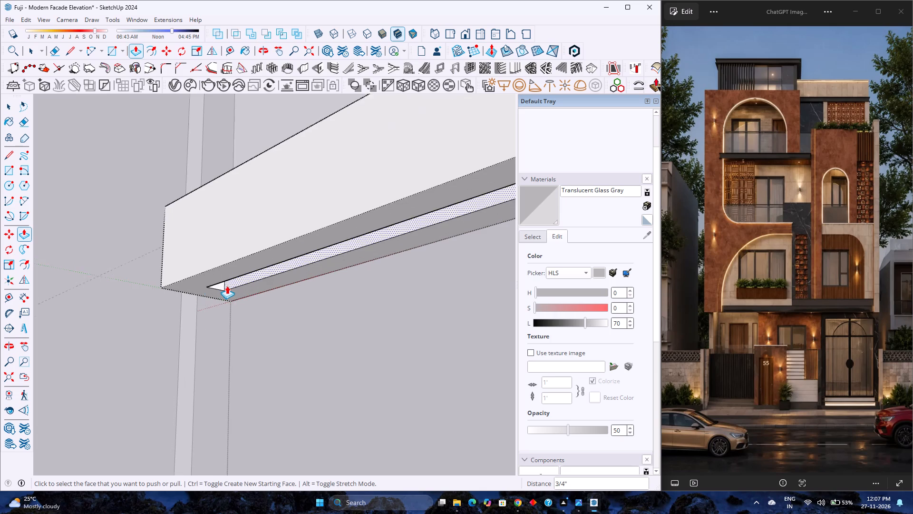
scroll(227, 286, "up", 2)
double_click(217, 287)
scroll(205, 295, "down", 4)
middle_click_drag(198, 300, 300, 316)
scroll(300, 316, "down", 1)
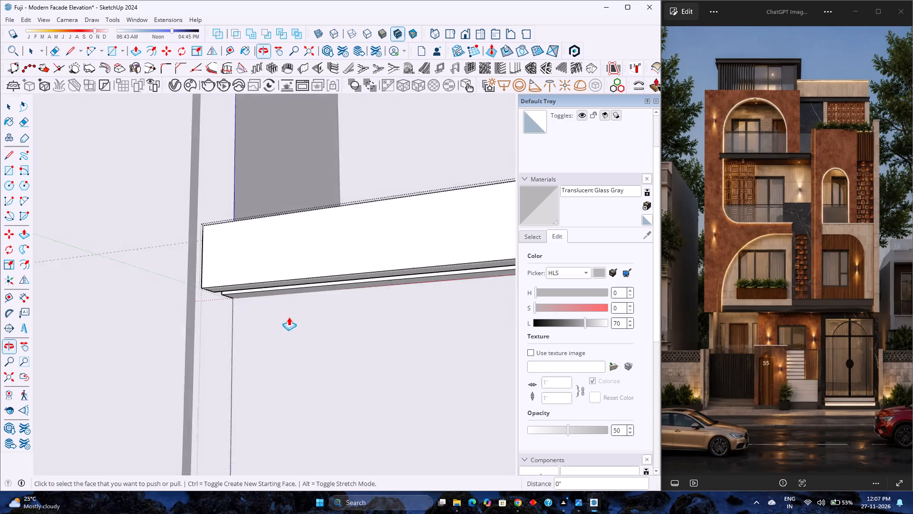
scroll(229, 313, "down", 4)
key("space")
scroll(194, 320, "down", 3)
key("Escape")
Select the railing face below the handrail with its edges and make it a group.
left_click(248, 349)
scroll(244, 345, "down", 4)
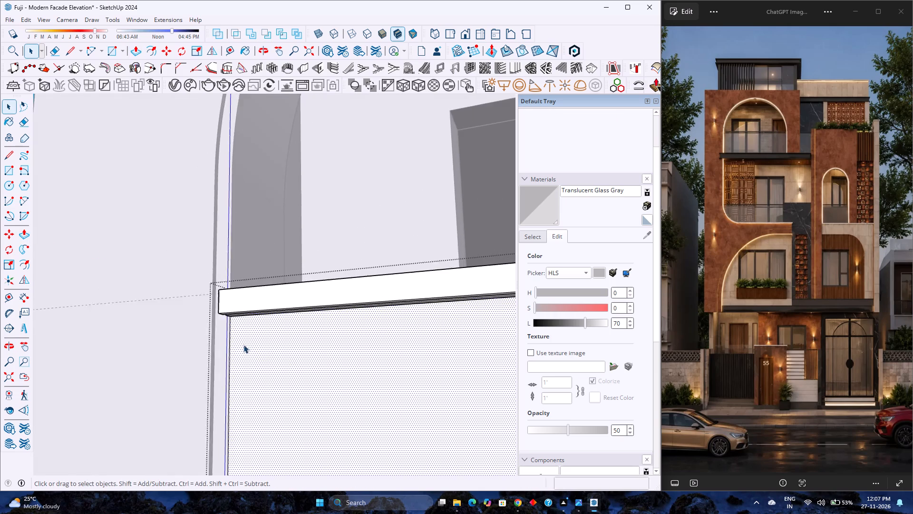
triple_click(288, 357)
right_click(288, 357)
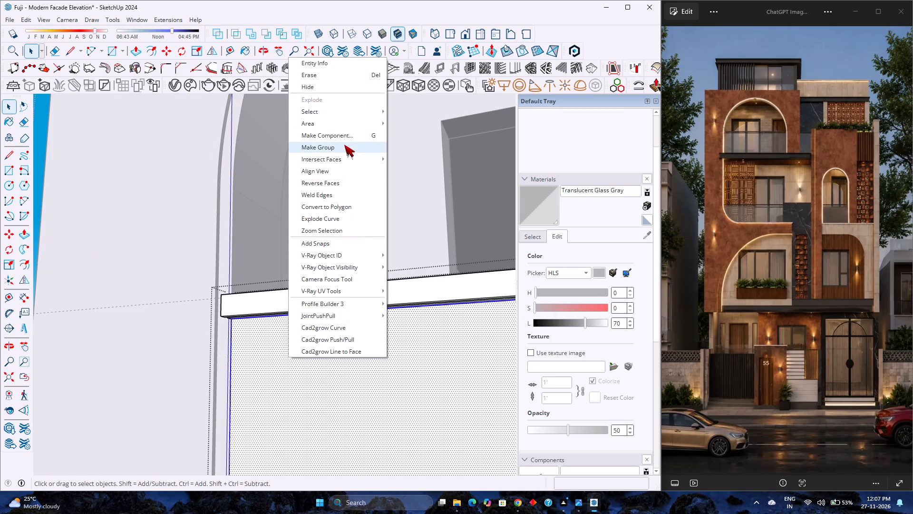
left_click(344, 145)
Paint the railing panel group below the handrail with the Translucent Glass Gray material.
left_click(541, 209)
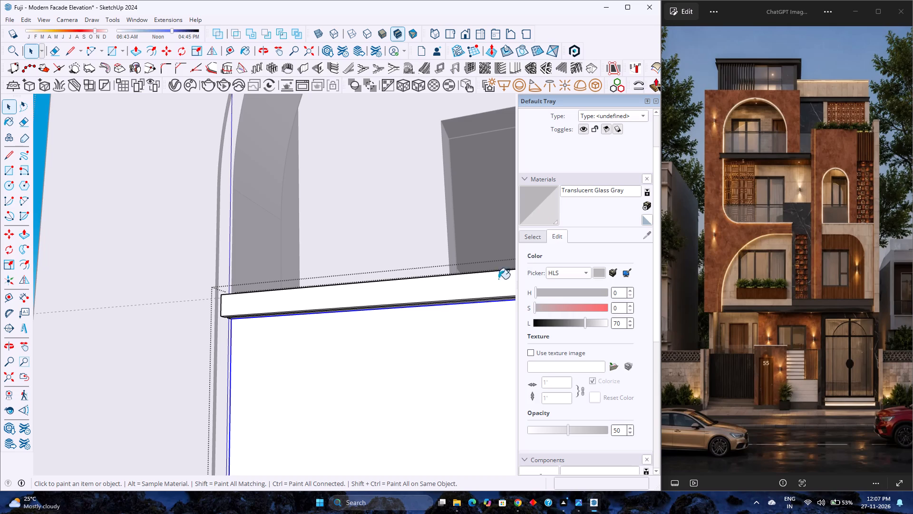
left_click(360, 366)
scroll(313, 376, "up", 2)
key("space")
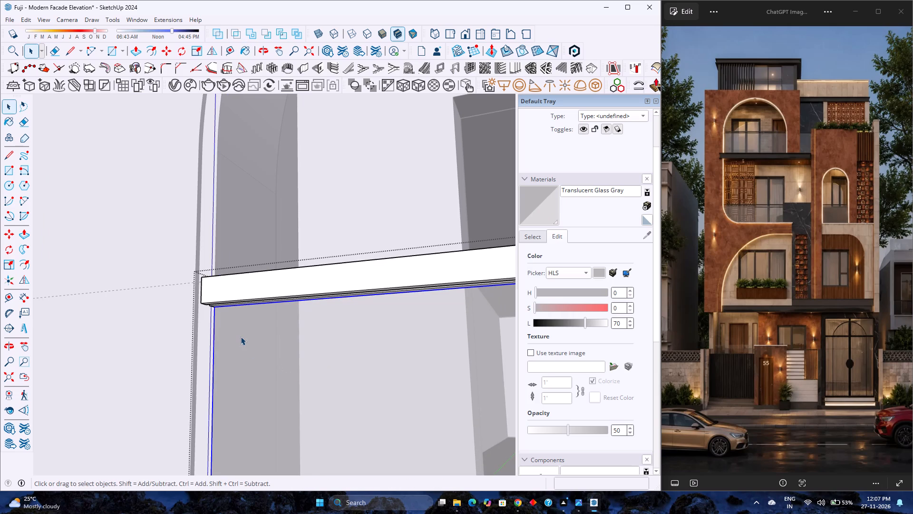
Move the wide glass panel group 3/4 inch by its top corner onto the corner of the handrail's underside groove.
key("m")
scroll(231, 307, "up", 9)
middle_click(203, 317)
middle_click_drag(203, 317, 223, 299)
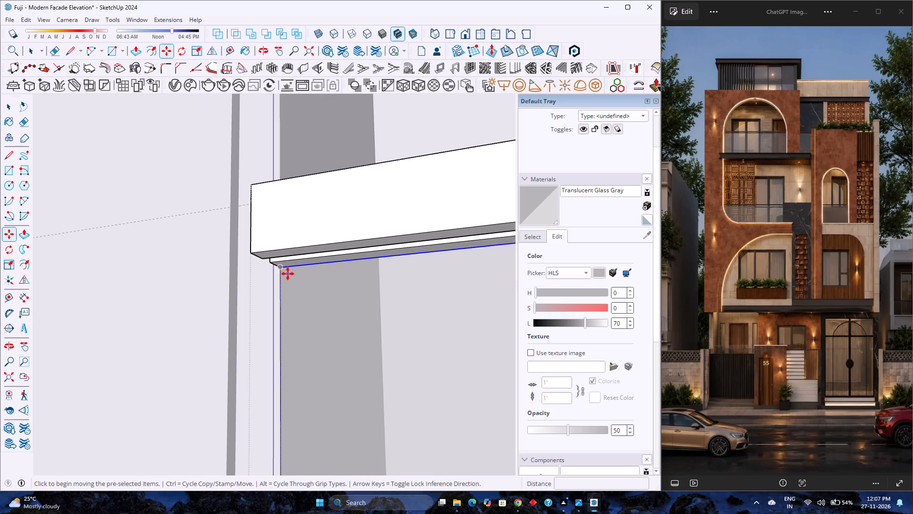
left_click(281, 269)
left_click(273, 264)
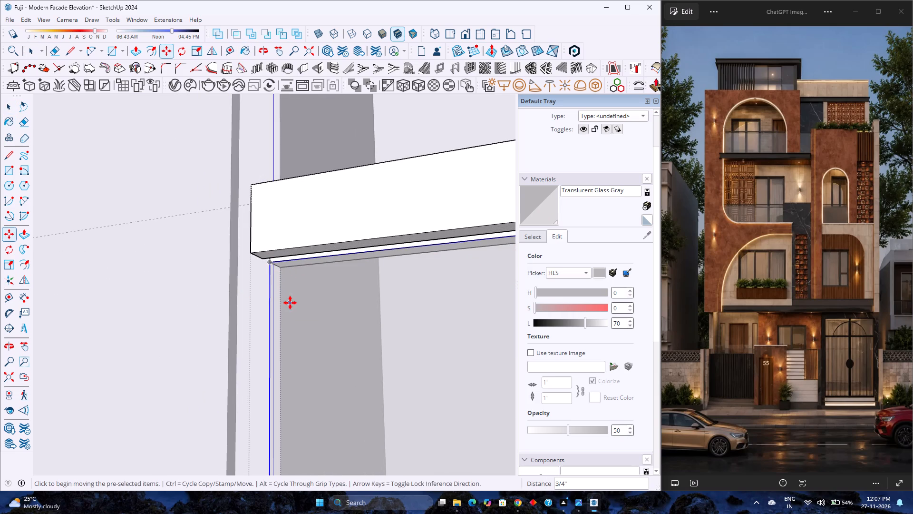
Push/pull the face inside the wide glass panel group to a thickness of 12 mm.
key("space")
double_click(305, 305)
key("p")
left_click(321, 309)
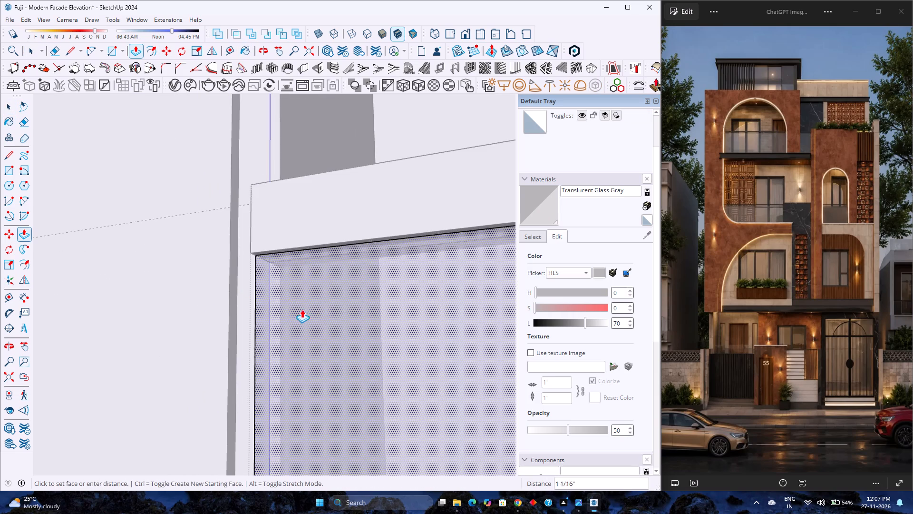
type("12")
type("mm")
key("Return")
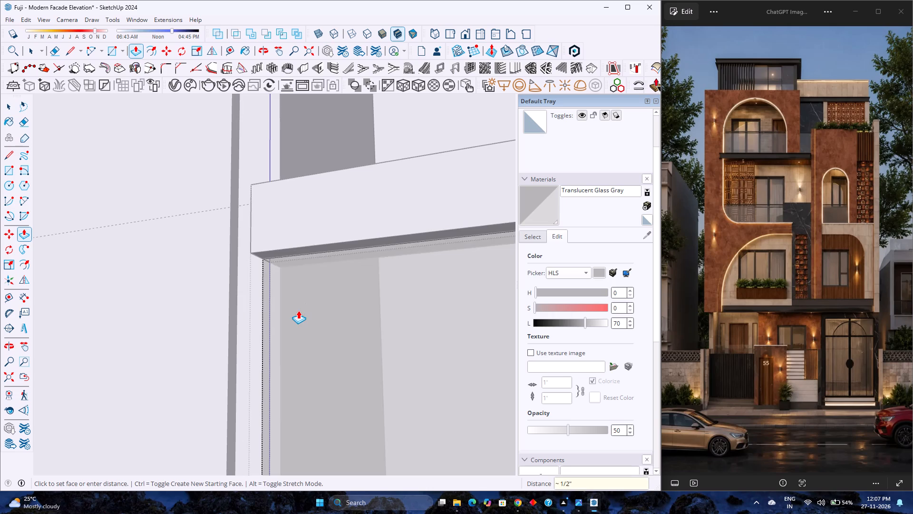
Raise the wide glass panel's top face 1/4 inch into the handrail groove and close the panel group.
middle_click_drag(276, 308, 621, 408)
scroll(259, 256, "up", 6)
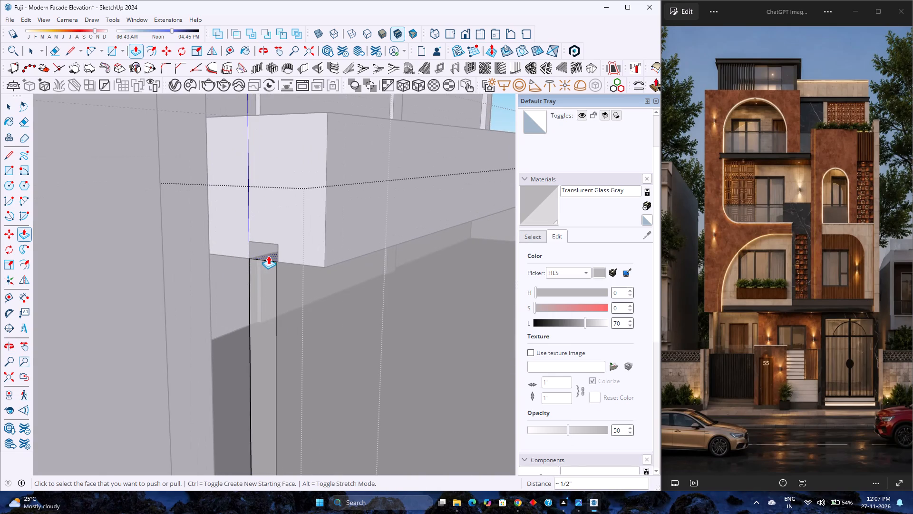
left_click(268, 256)
left_click(247, 239)
scroll(258, 251, "down", 9)
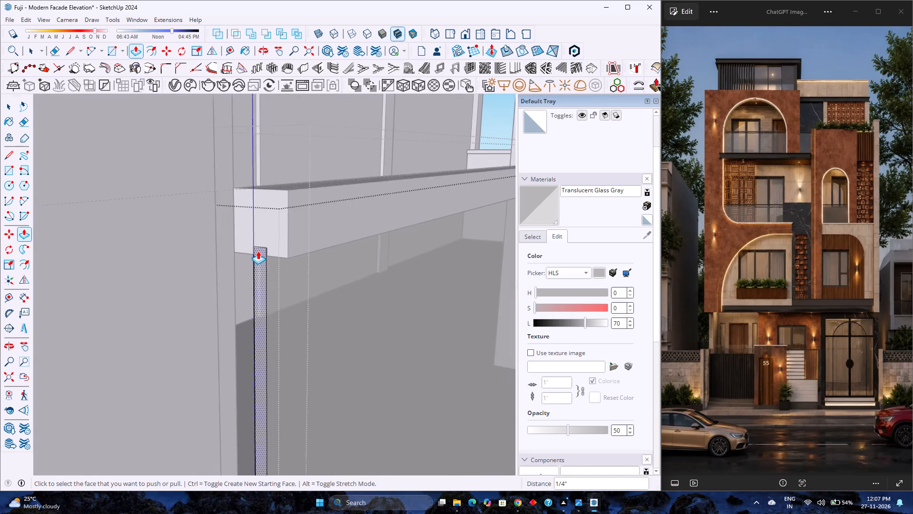
scroll(258, 251, "down", 16)
scroll(272, 425, "up", 2)
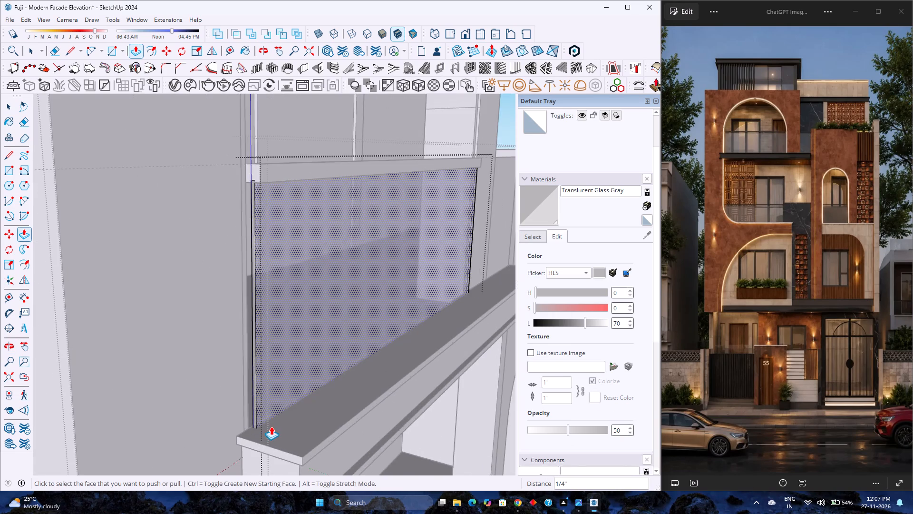
scroll(271, 426, "up", 5)
middle_click_drag(269, 426, 233, 420)
scroll(246, 408, "down", 7)
scroll(362, 363, "down", 7)
middle_click_drag(362, 363, 207, 362)
scroll(283, 340, "down", 3)
key("space")
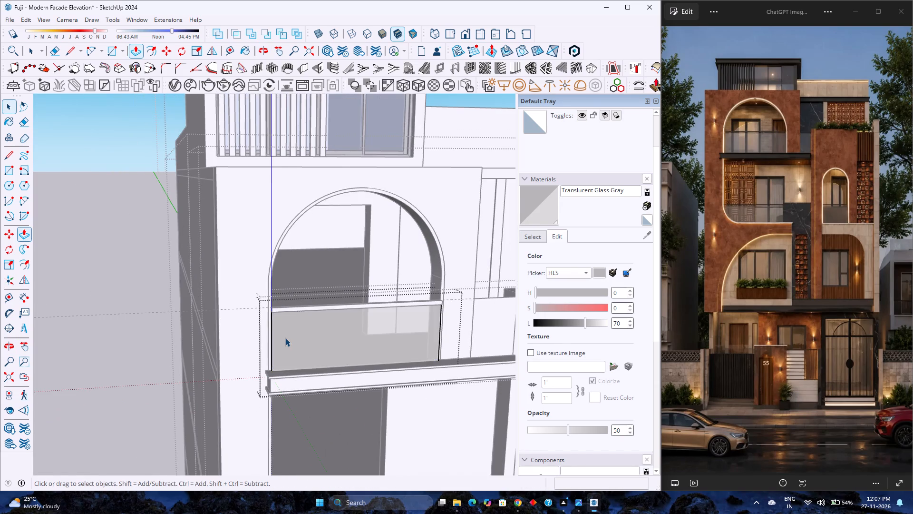
scroll(285, 338, "down", 2)
key("Escape")
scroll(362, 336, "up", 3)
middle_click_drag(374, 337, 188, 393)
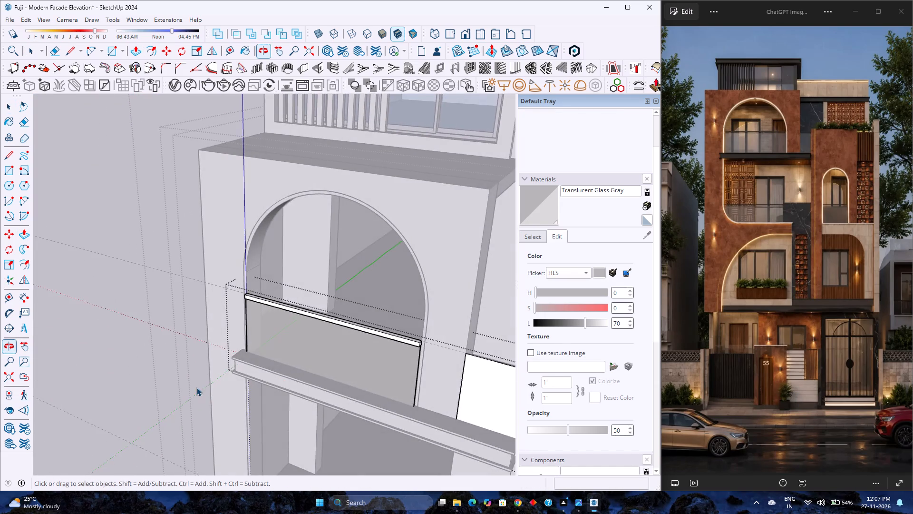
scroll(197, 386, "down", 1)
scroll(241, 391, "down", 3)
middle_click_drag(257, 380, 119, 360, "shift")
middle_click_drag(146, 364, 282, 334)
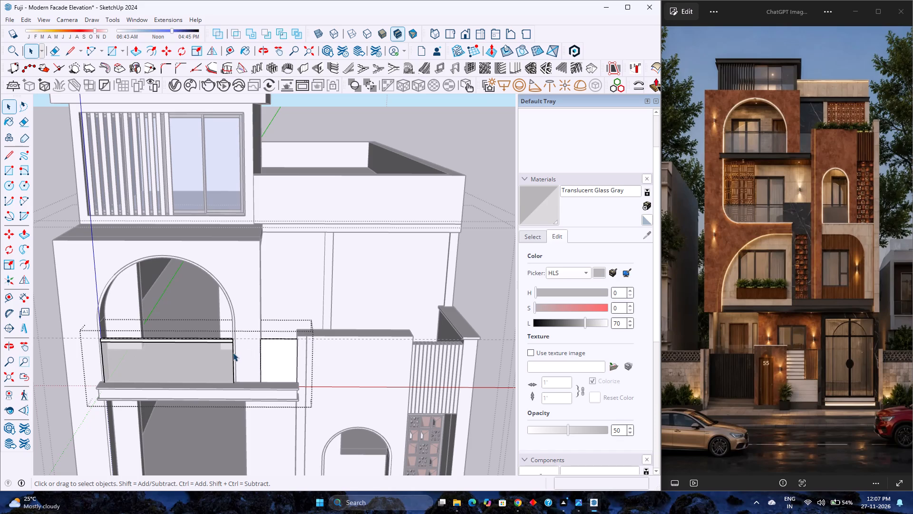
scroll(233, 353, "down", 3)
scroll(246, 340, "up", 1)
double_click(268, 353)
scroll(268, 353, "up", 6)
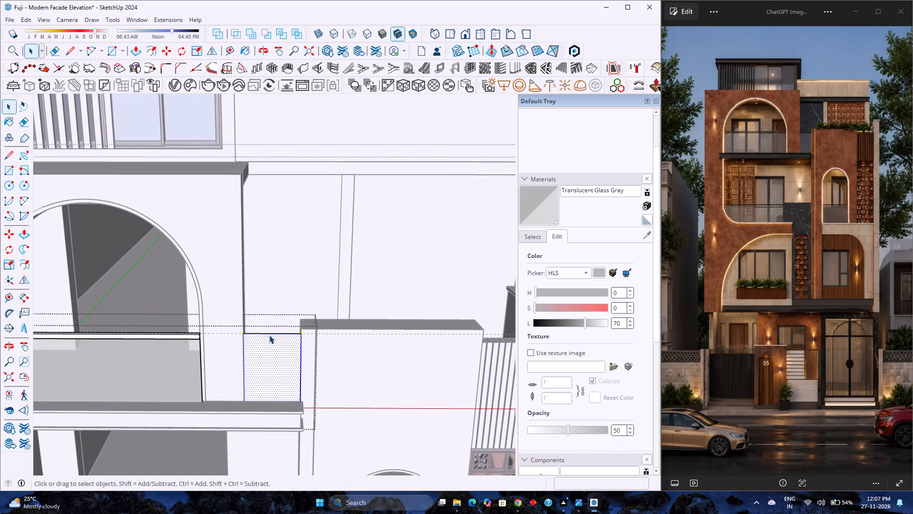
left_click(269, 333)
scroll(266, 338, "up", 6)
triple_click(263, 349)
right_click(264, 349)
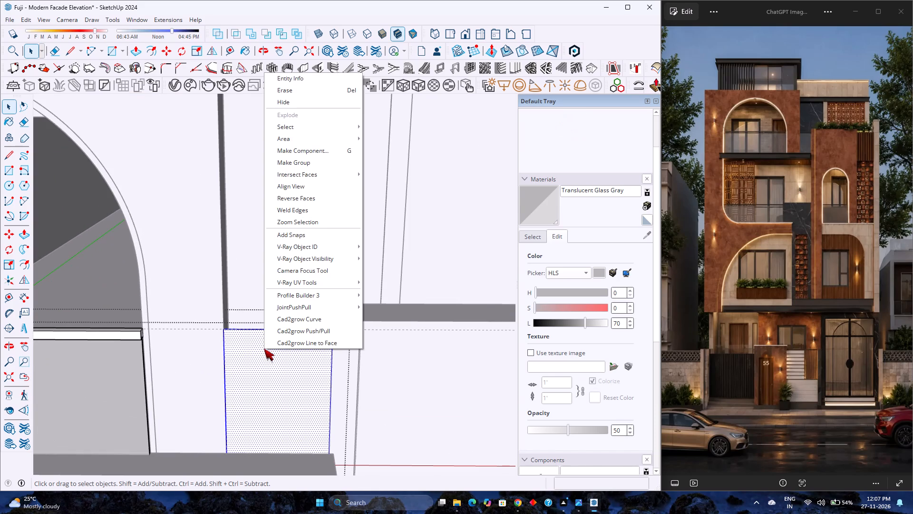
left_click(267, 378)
Copy the top edge of the narrow white railing face beside the arch 2 inches straight down.
left_click(268, 329)
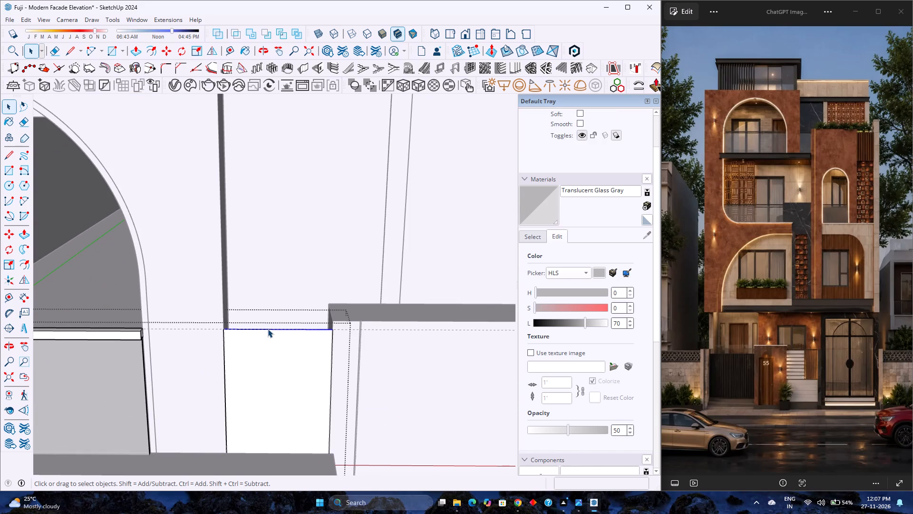
scroll(267, 329, "up", 3)
key("m")
scroll(325, 342, "up", 6)
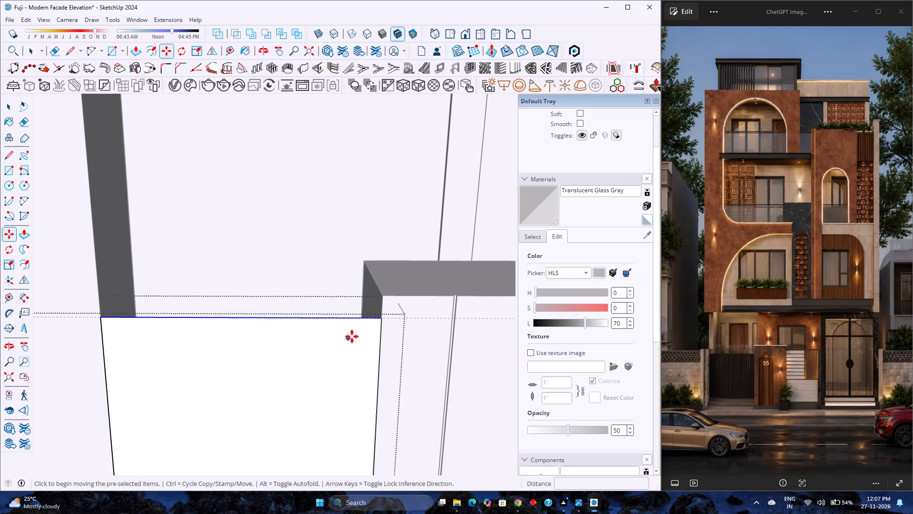
left_click(383, 318)
key("Up")
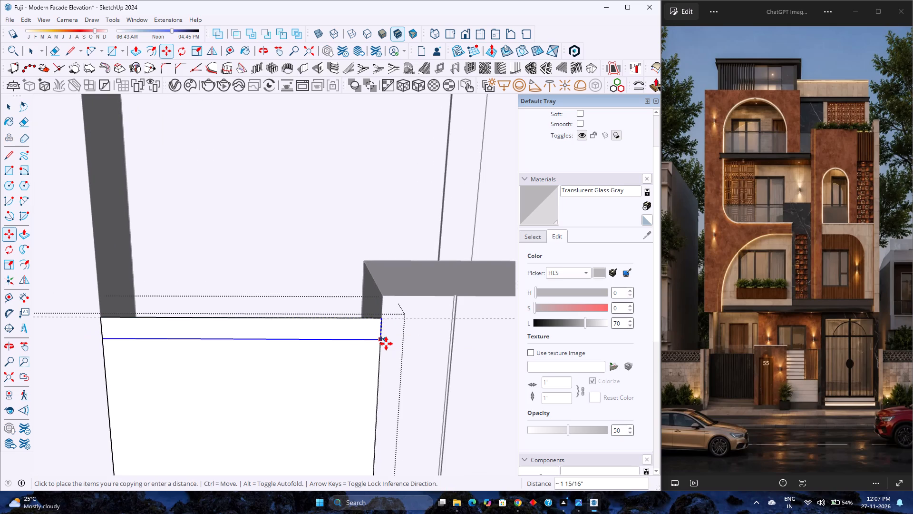
key("2")
key("Return")
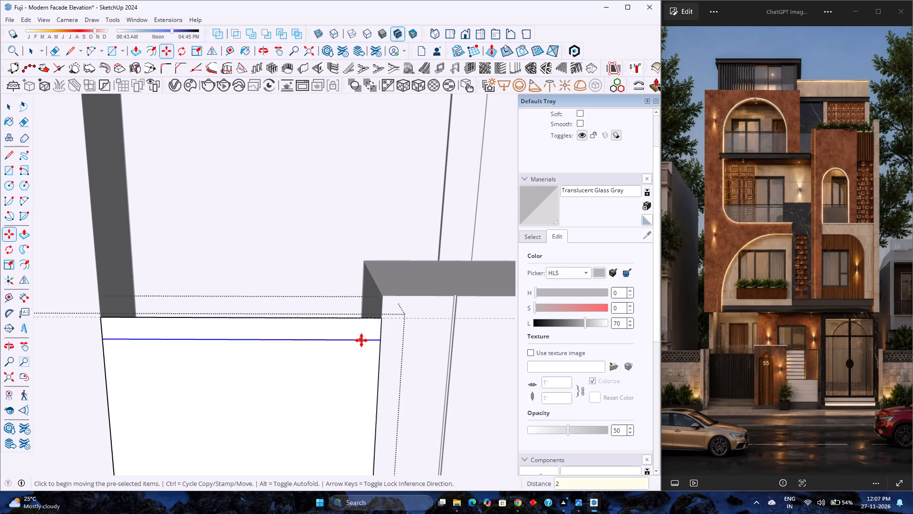
Select the 2-inch strip at the top of the narrow railing face with its edges and make it a group.
key("space")
double_click(352, 335)
right_click(352, 335)
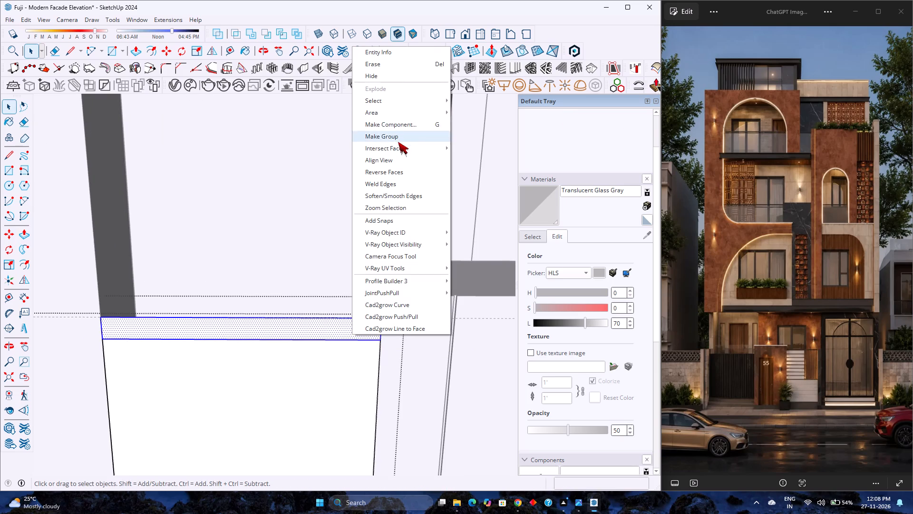
left_click(398, 142)
Open the strip group and push/pull its front face 2 inches to form the narrow handrail.
double_click(331, 331)
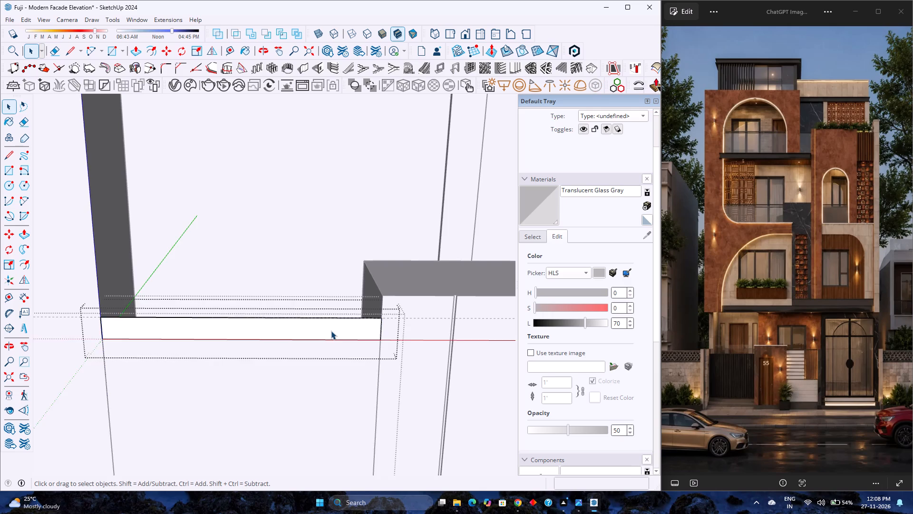
scroll(331, 331, "up", 3)
key("p")
left_click(338, 328)
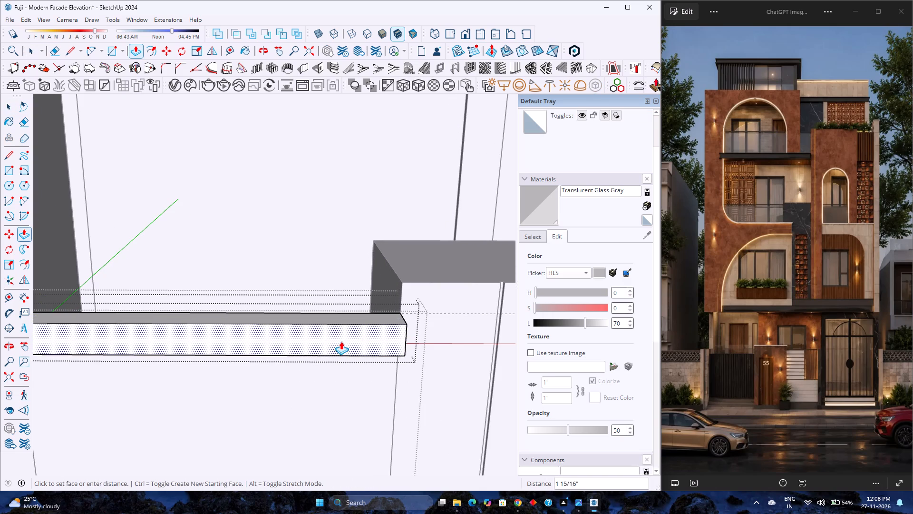
key("2")
key("Return")
Offset the outline of the narrow handrail's underside face 0.75 inch inward.
scroll(341, 336, "down", 9)
middle_click_drag(325, 350, 402, 276)
scroll(362, 306, "up", 4)
middle_click_drag(321, 349, 439, 256)
scroll(259, 352, "down", 4)
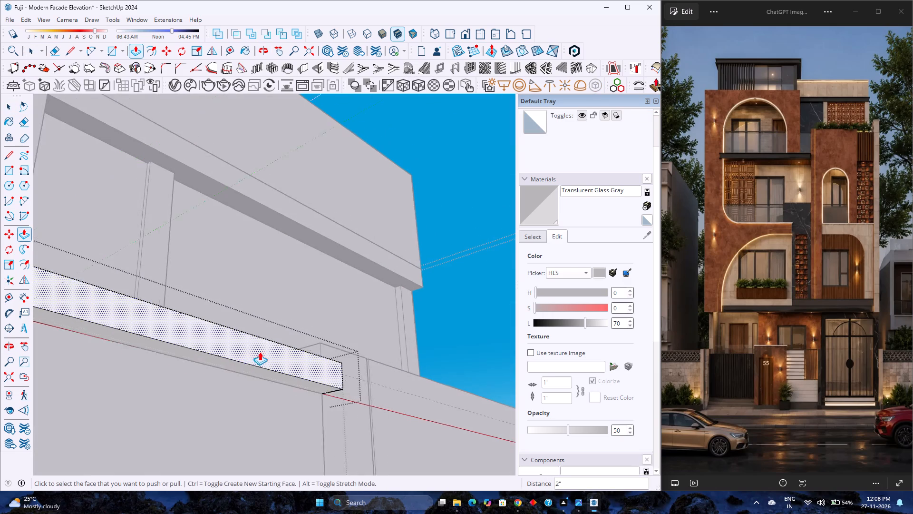
middle_click_drag(211, 374, 285, 328)
left_click(157, 52)
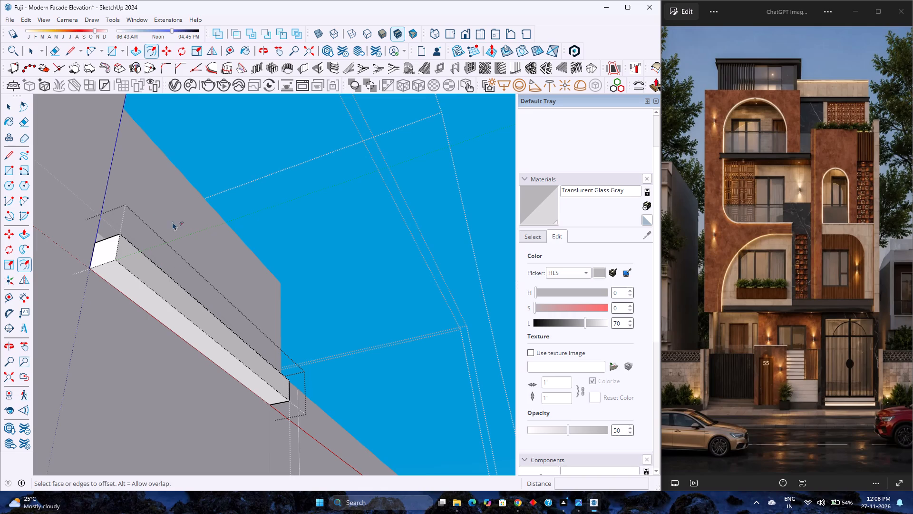
left_click(180, 316)
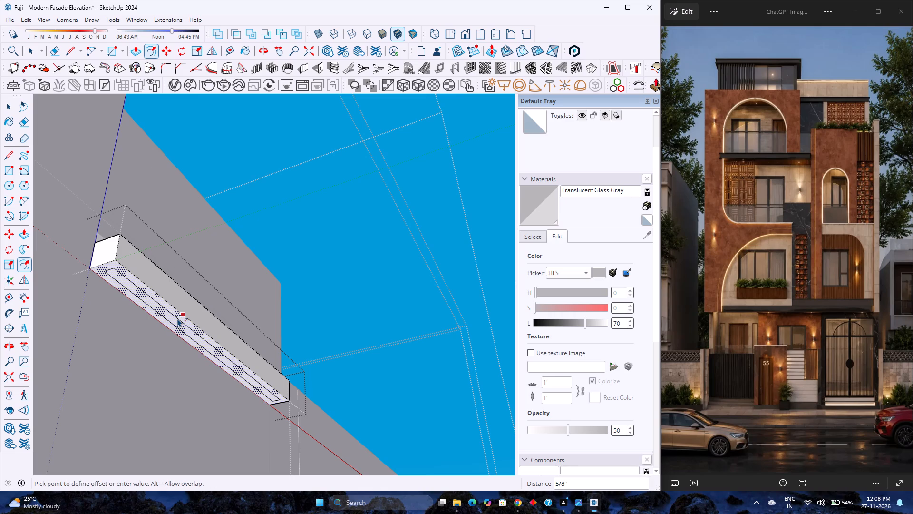
type("0.75")
key("Return")
Push the inner offset face 0.25 inch into the narrow handrail's underside to form a groove.
key("p")
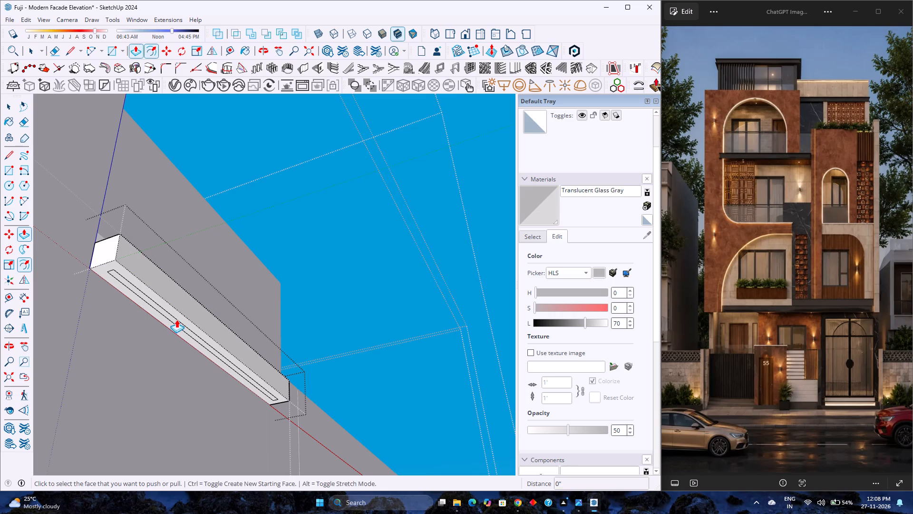
scroll(170, 319, "up", 1)
left_click(170, 319)
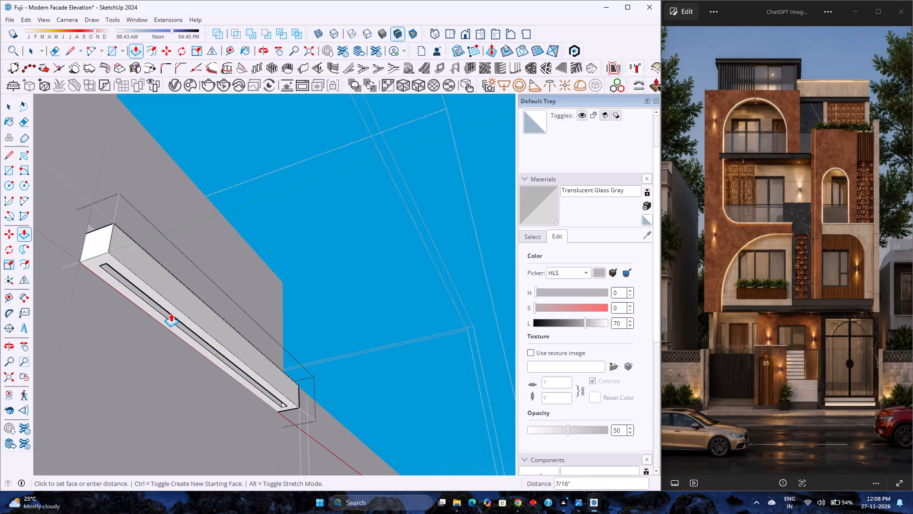
type("0.25")
key("Return")
Extend the end face of the narrow handrail's underside groove 3/4 inch through the nearby end.
scroll(277, 406, "up", 3)
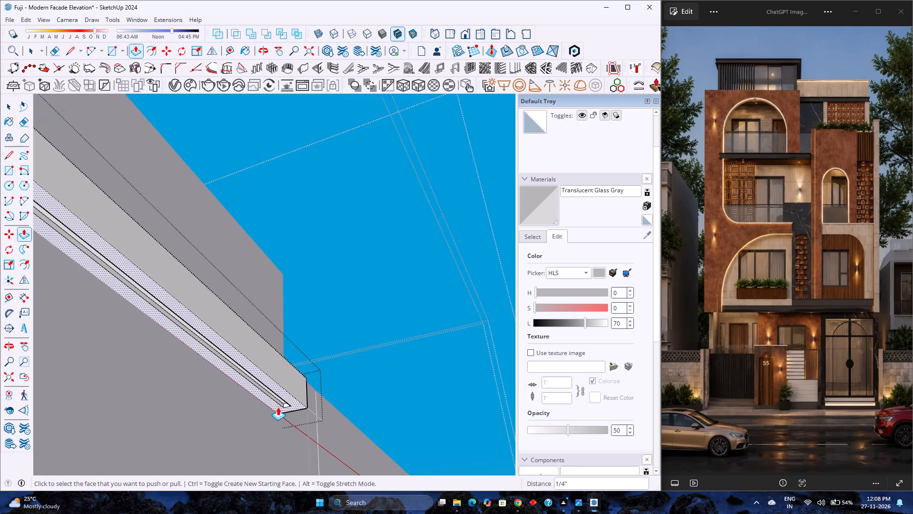
scroll(278, 407, "up", 2)
left_click(288, 406)
left_click(302, 416)
scroll(302, 415, "down", 7)
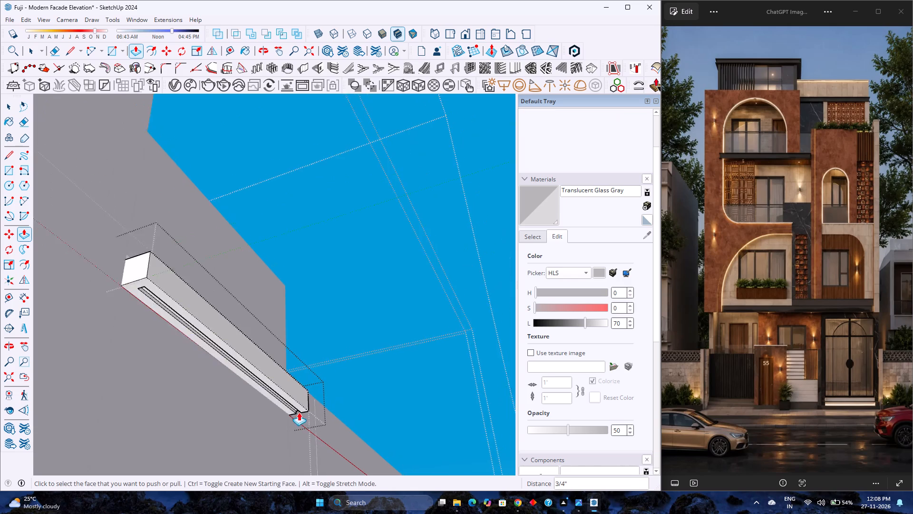
Extend the groove by the same 3/4 inch through the narrow handrail's opposite end and close the handrail group.
middle_click_drag(298, 405, 0, 405)
middle_click_drag(152, 370, 32, 375)
scroll(235, 402, "up", 4)
scroll(165, 408, "up", 10)
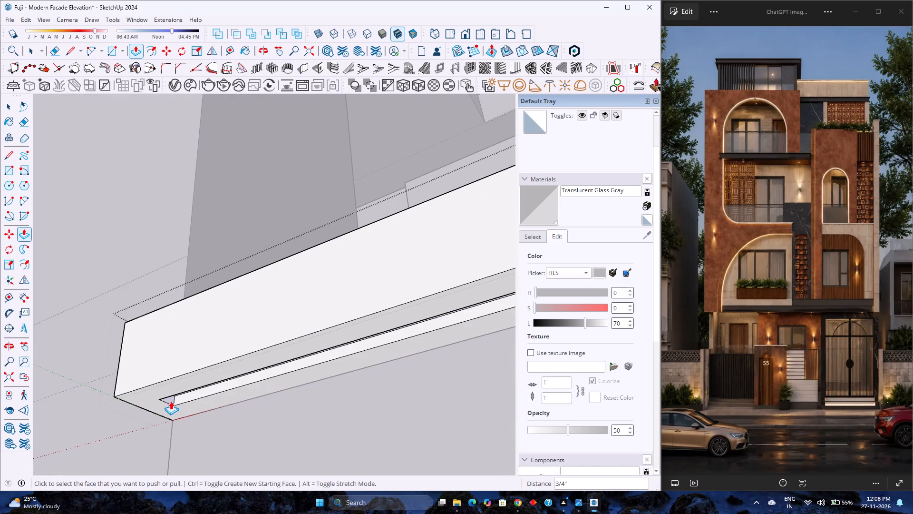
double_click(171, 401)
scroll(169, 402, "down", 10)
key("space")
scroll(181, 399, "down", 1)
middle_click_drag(210, 420, 244, 437)
key("Escape")
Select the railing face below the narrow handrail with its edges and make it a group.
scroll(238, 397, "down", 2)
double_click(240, 415)
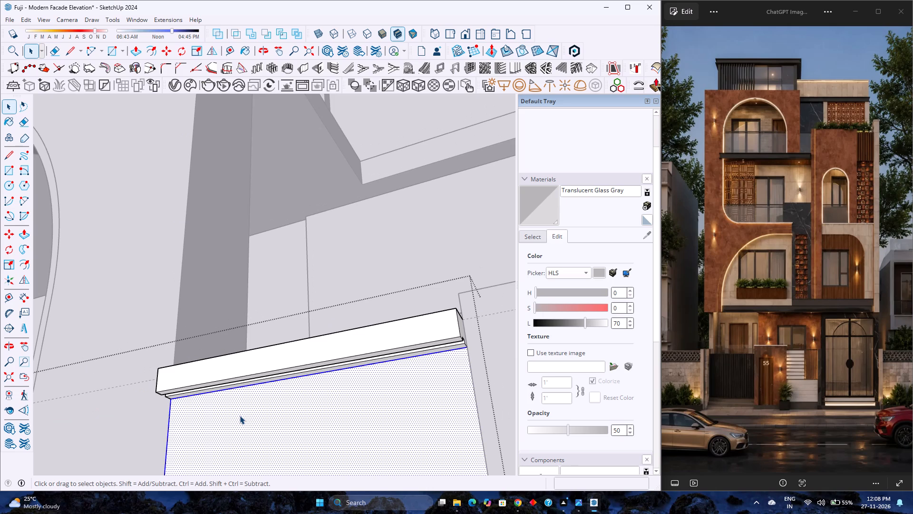
right_click(240, 415)
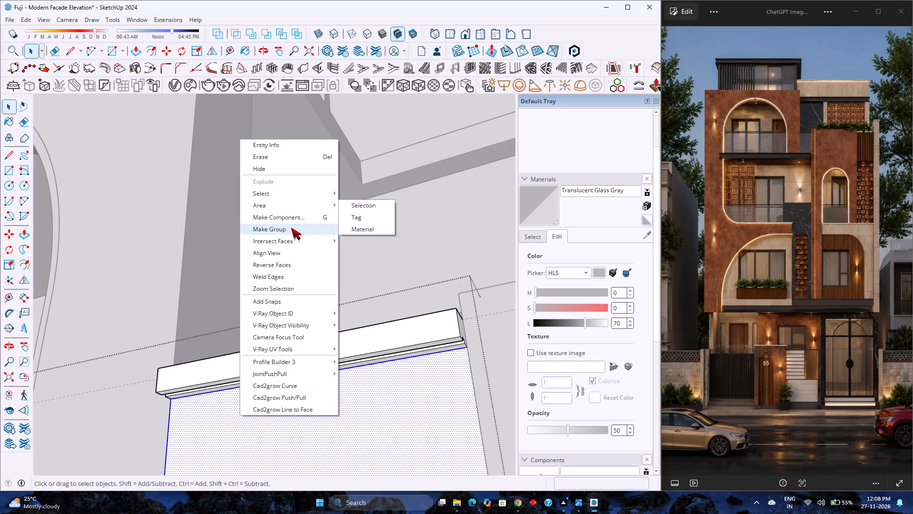
left_click(291, 227)
Move the narrow panel group 3/4 inch by its top corner onto the corner of the handrail's underside groove.
key("m")
scroll(166, 414, "up", 3)
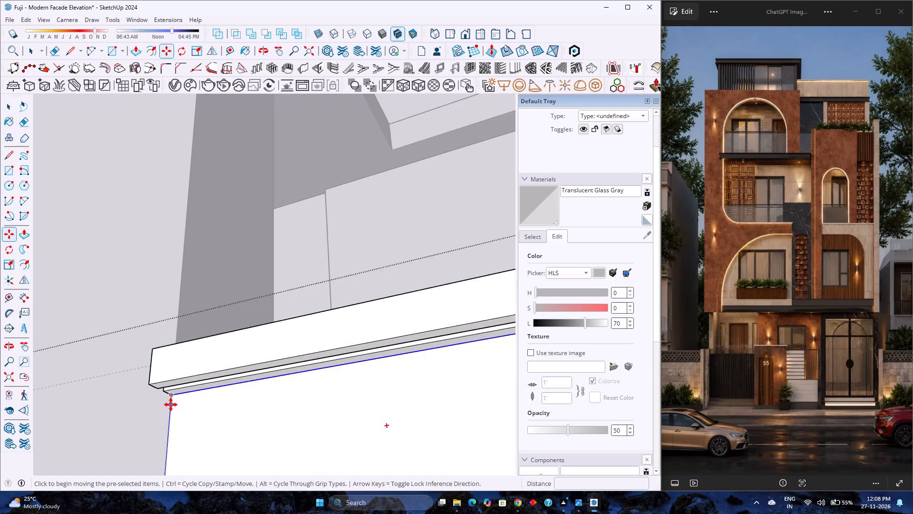
scroll(171, 405, "up", 5)
middle_click_drag(171, 402, 507, 422)
scroll(107, 320, "up", 2)
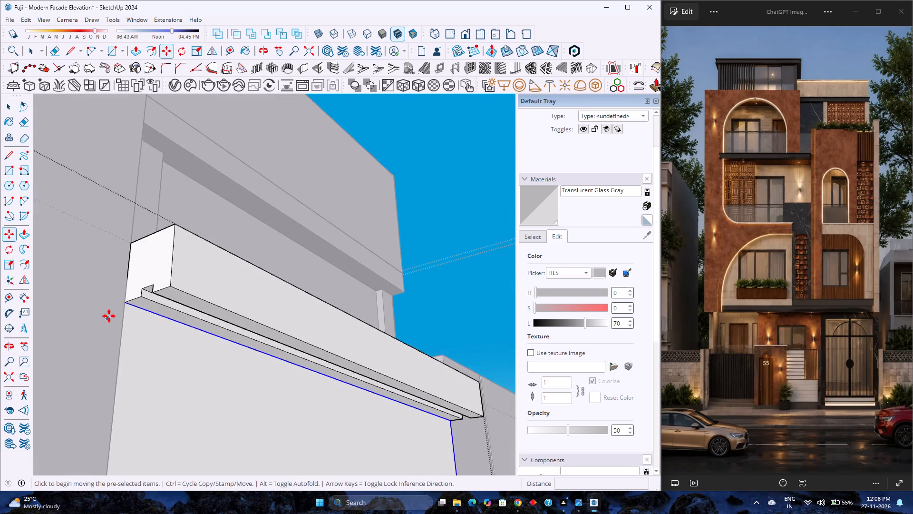
scroll(109, 316, "up", 3)
left_click(128, 302)
left_click(151, 296)
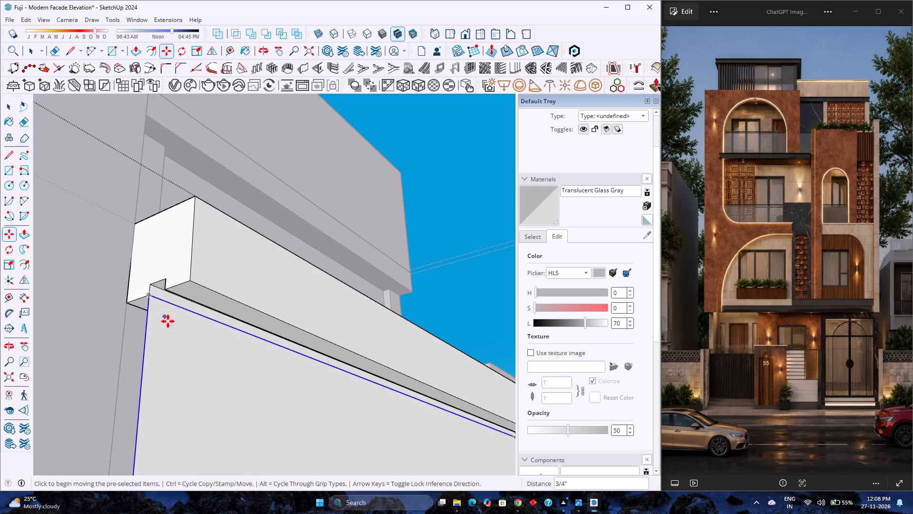
Paint the narrow railing panel group with the Translucent Glass Gray material.
key("space")
double_click(172, 336)
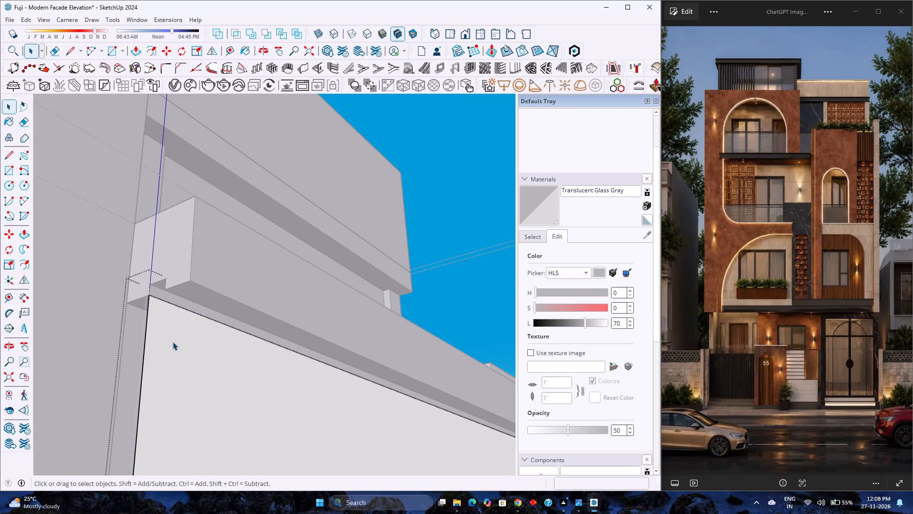
key("Escape")
left_click(531, 201)
left_click(264, 364)
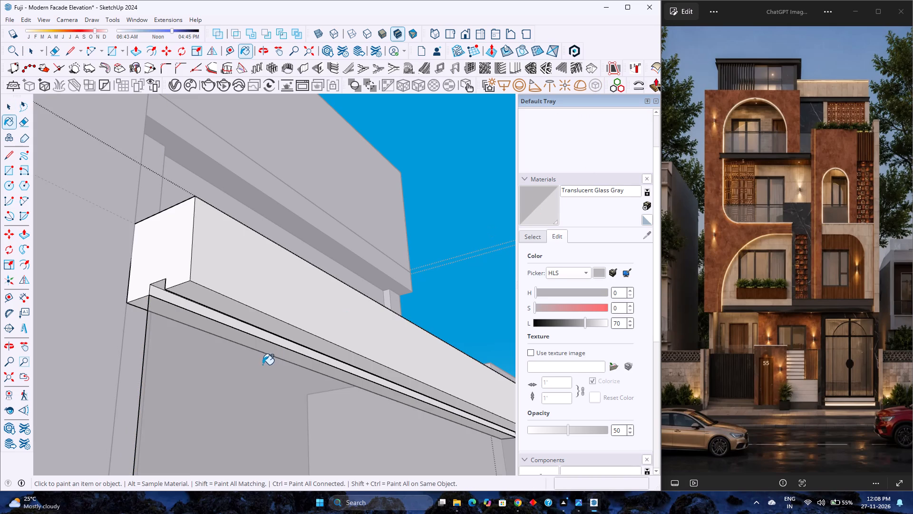
Open the narrow glass panel group and extrude its face 12 mm.
key("space")
double_click(233, 360)
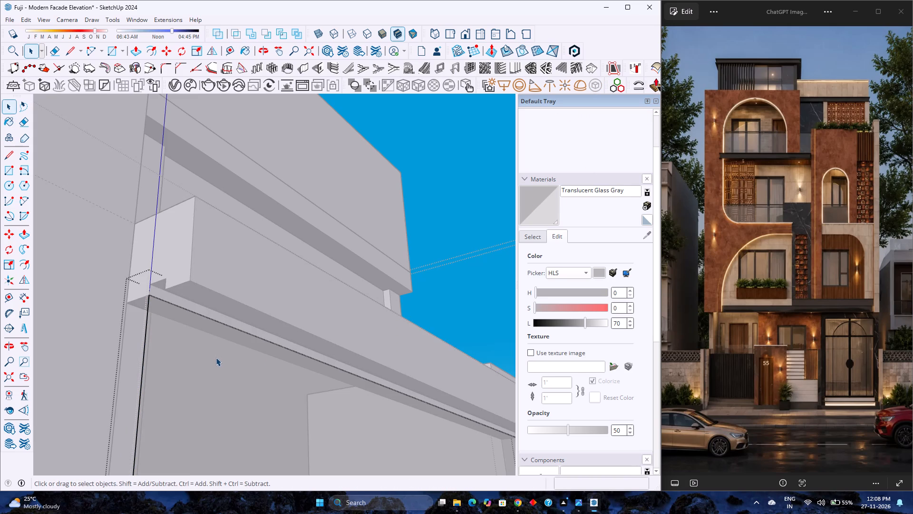
key("Escape")
double_click(216, 357)
key("p")
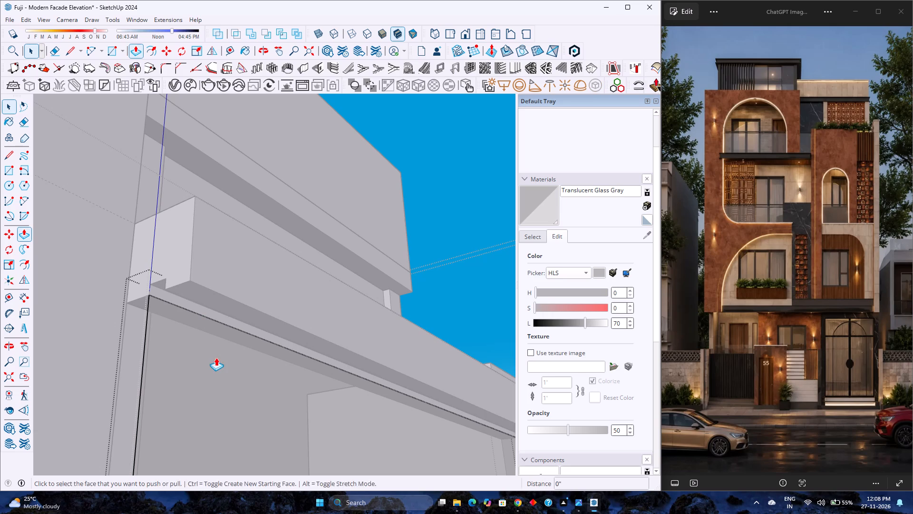
left_click(216, 357)
key("1")
key("2")
type("mm")
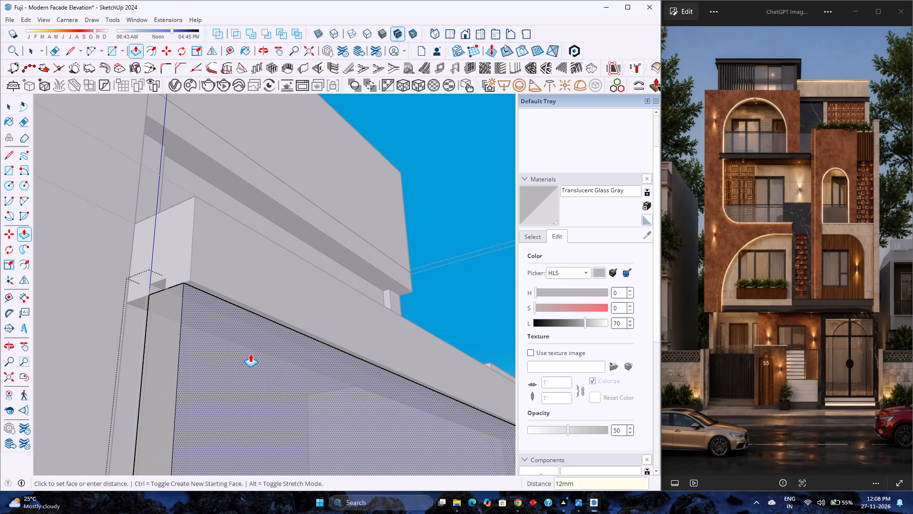
key("Return")
Raise the narrow panel's top face 1/4 inch to the top of the handrail's underside groove.
middle_click_drag(203, 355, 310, 451)
scroll(159, 291, "up", 6)
middle_click_drag(165, 296, 187, 337)
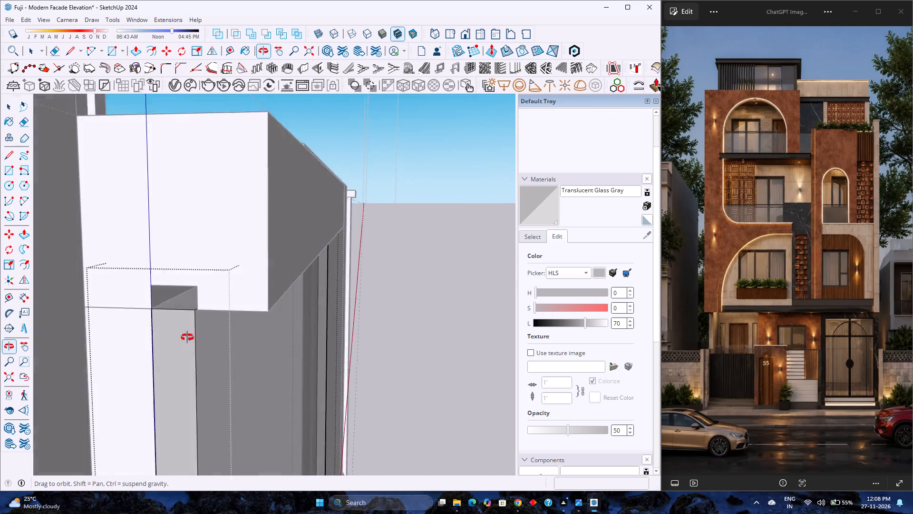
middle_click_drag(187, 337, 193, 362)
scroll(179, 309, "up", 7)
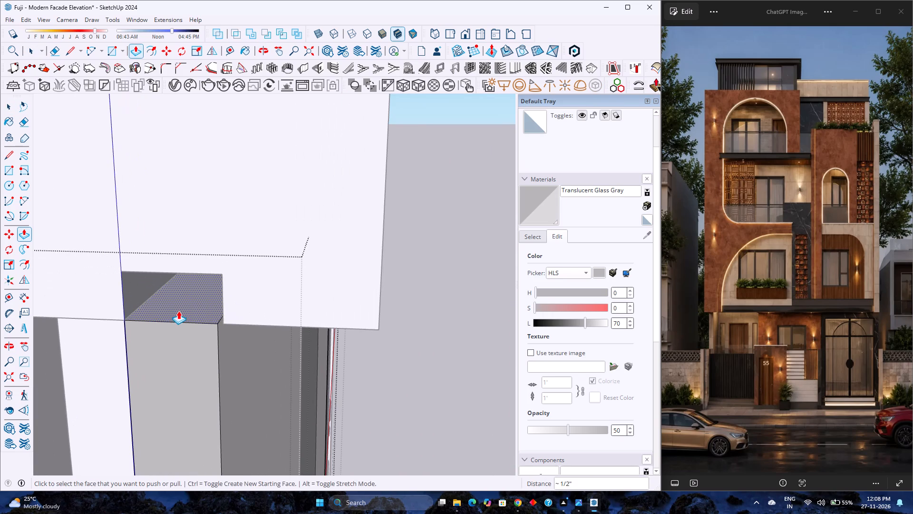
left_click(178, 311)
left_click(123, 271)
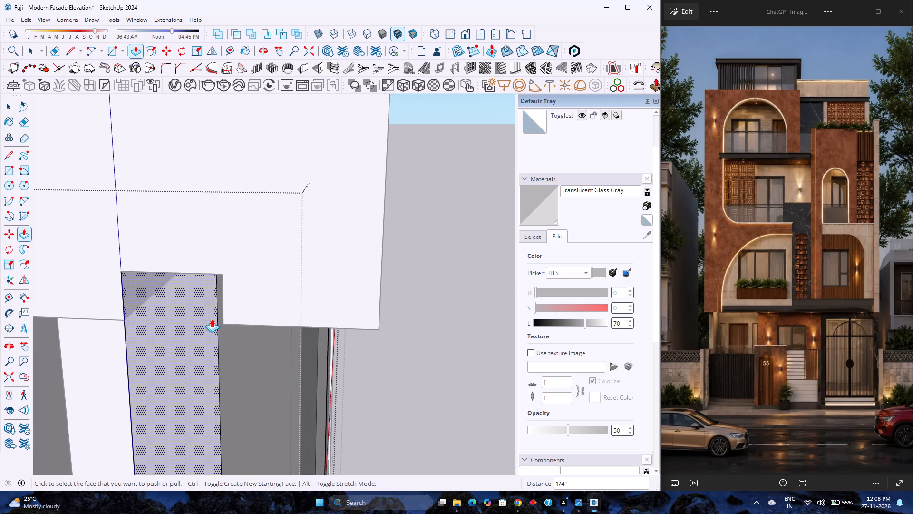
Extend the narrow panel's side face to meet the groove's side wall and close the panel group.
scroll(213, 322, "up", 2)
middle_click_drag(209, 329, 217, 263)
scroll(226, 319, "up", 3)
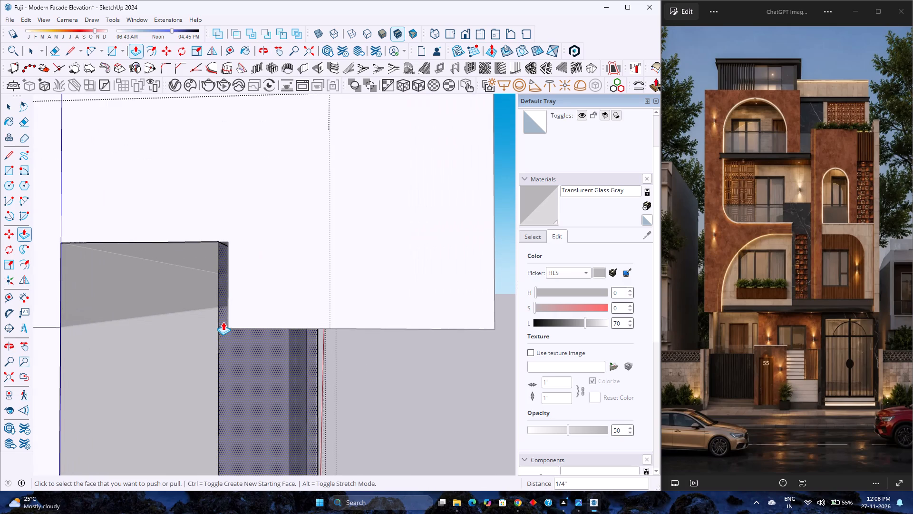
left_click(223, 322)
left_click(228, 307)
scroll(228, 299, "down", 12)
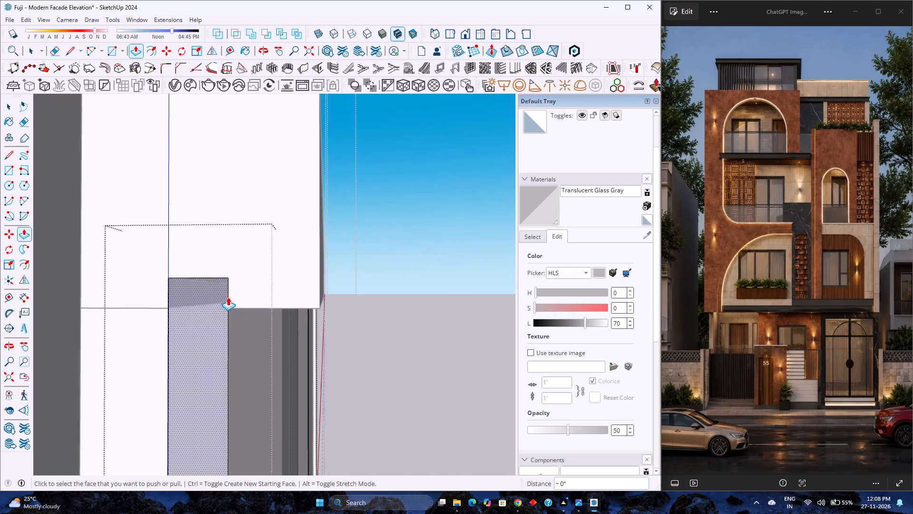
middle_click_drag(239, 297, 140, 321)
scroll(137, 321, "down", 14)
middle_click_drag(176, 335, 60, 380)
key("space")
key("Escape")
scroll(188, 337, "down", 4)
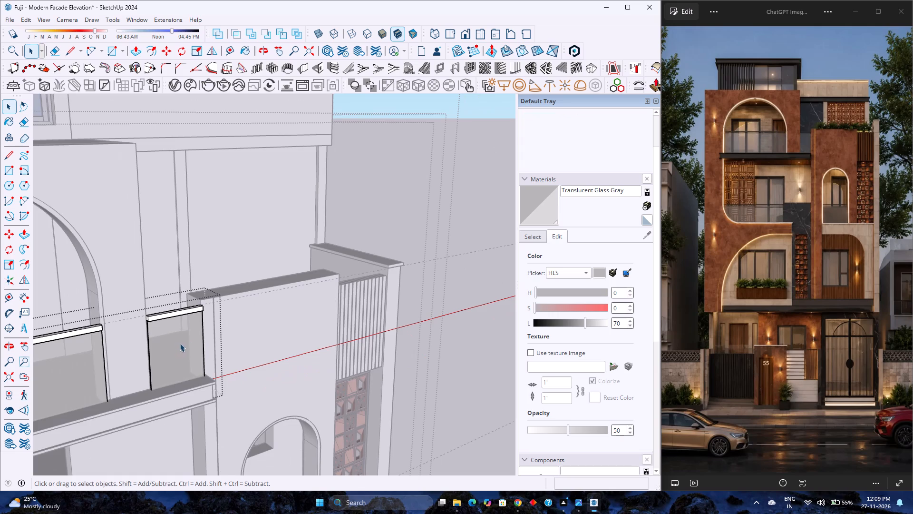
Move the upper balcony railing group 2 inches along the green axis by its handrail corner, aligning it with the adjoining wall's corner.
scroll(156, 319, "up", 3)
middle_click_drag(156, 318, 220, 430)
middle_click(220, 430)
scroll(162, 342, "up", 4)
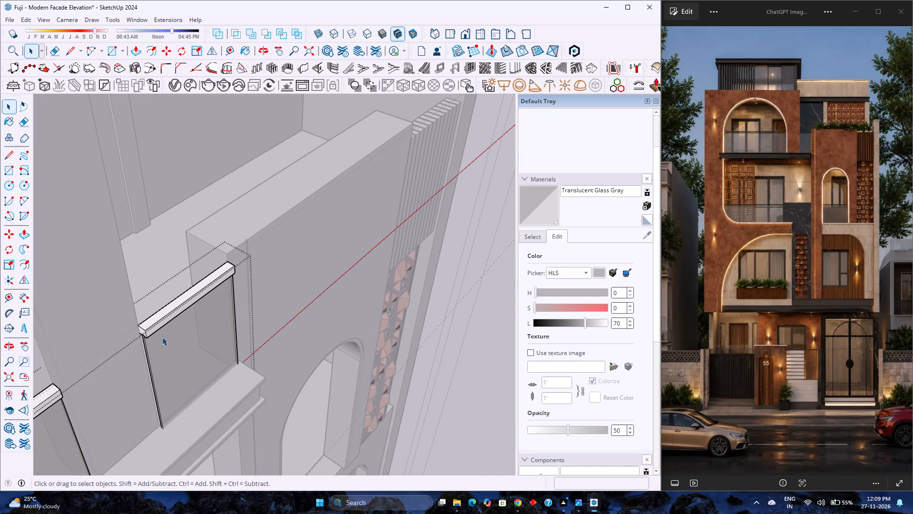
key("Escape")
left_click(164, 331)
middle_click_drag(189, 338, 9, 380)
scroll(206, 309, "up", 1)
middle_click_drag(206, 309, 161, 324)
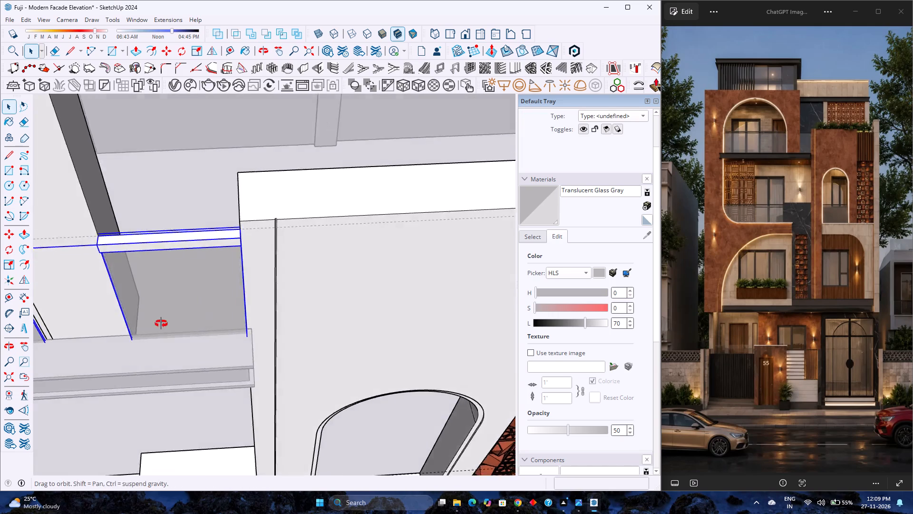
middle_click_drag(161, 324, 35, 342)
key("m")
scroll(219, 233, "up", 6)
scroll(227, 223, "down", 1)
scroll(227, 223, "up", 3)
middle_click_drag(227, 224, 220, 240)
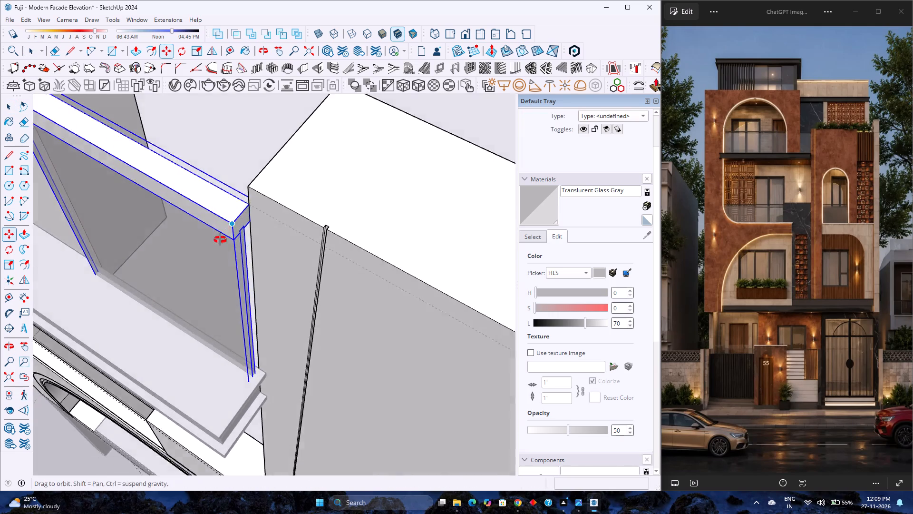
middle_click_drag(220, 240, 203, 297)
left_click(235, 221)
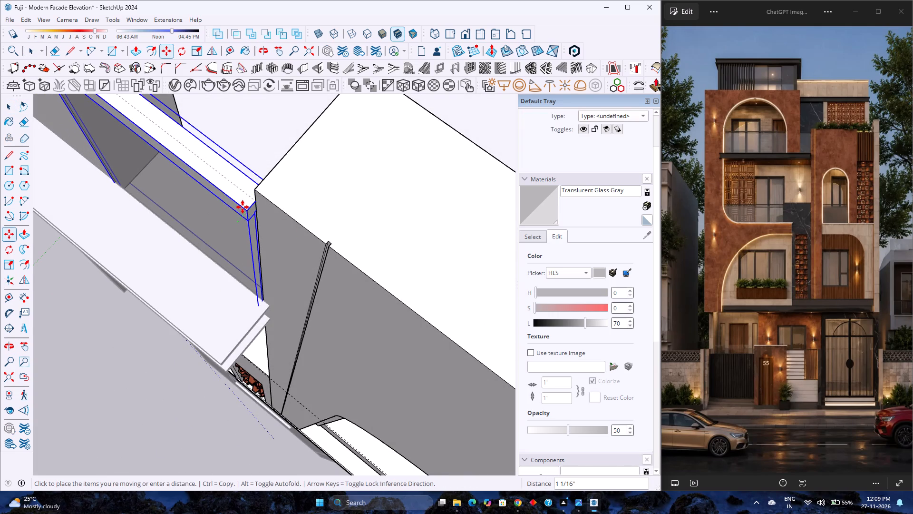
key("Left")
scroll(243, 207, "up", 1)
middle_click_drag(243, 207, 312, 297)
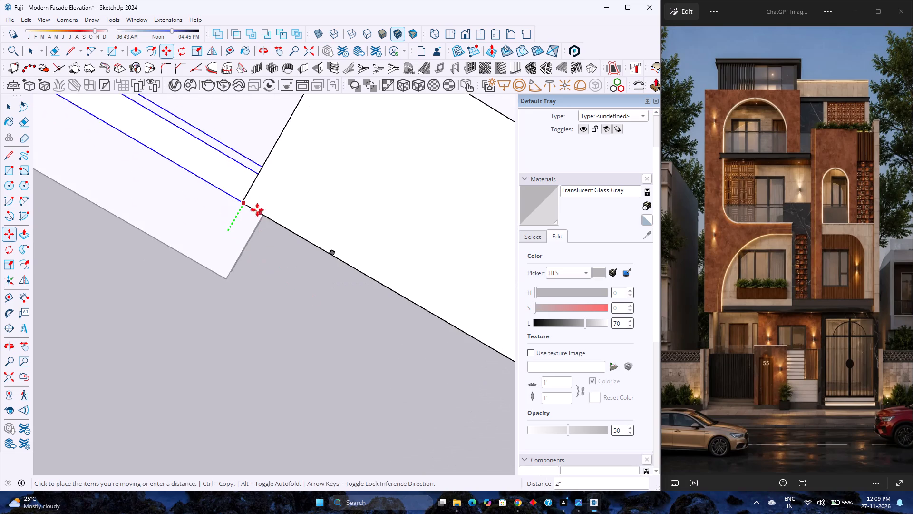
left_click(243, 202)
Move the upper balcony railing group 1 inch farther back from the facade face and deselect it.
middle_click_drag(236, 233, 325, 162)
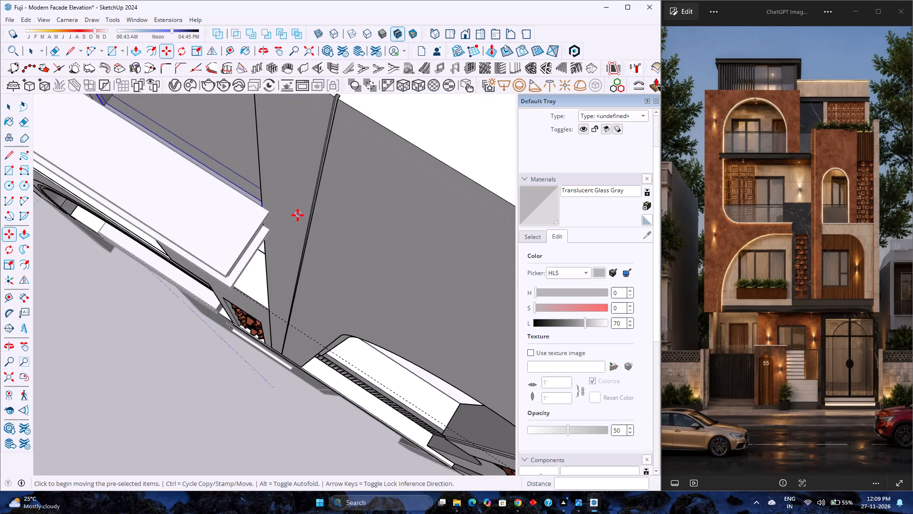
scroll(298, 215, "down", 3)
middle_click_drag(298, 214, 338, 383, "shift")
middle_click_drag(271, 369, 342, 264)
scroll(344, 265, "down", 2)
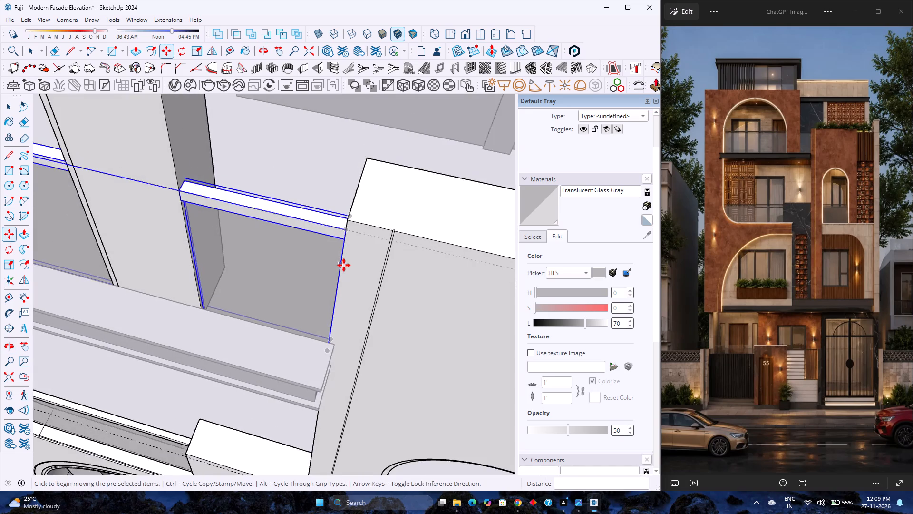
scroll(344, 265, "down", 2)
middle_click(283, 300)
middle_click_drag(286, 296, 363, 222)
scroll(334, 245, "down", 11)
middle_click_drag(325, 252, 98, 306)
middle_click(98, 306)
scroll(97, 299, "down", 1)
scroll(215, 165, "up", 14)
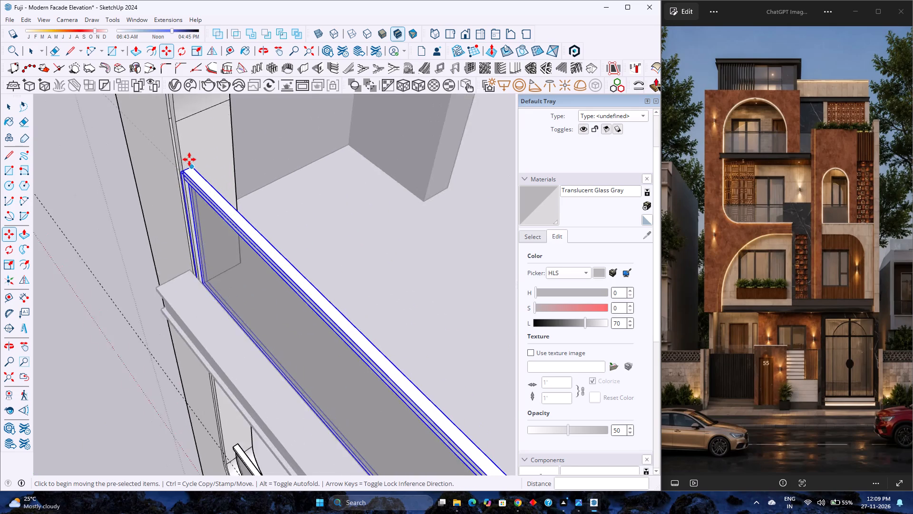
scroll(189, 159, "up", 16)
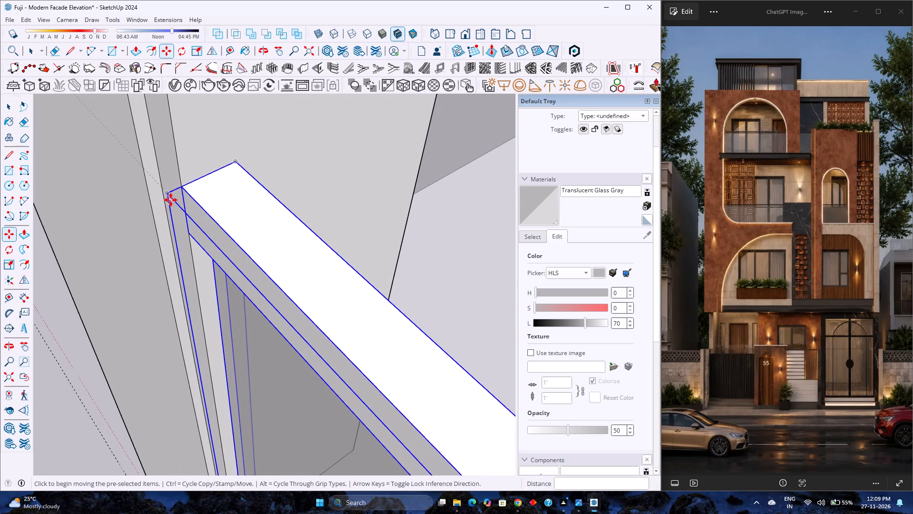
left_click(183, 187)
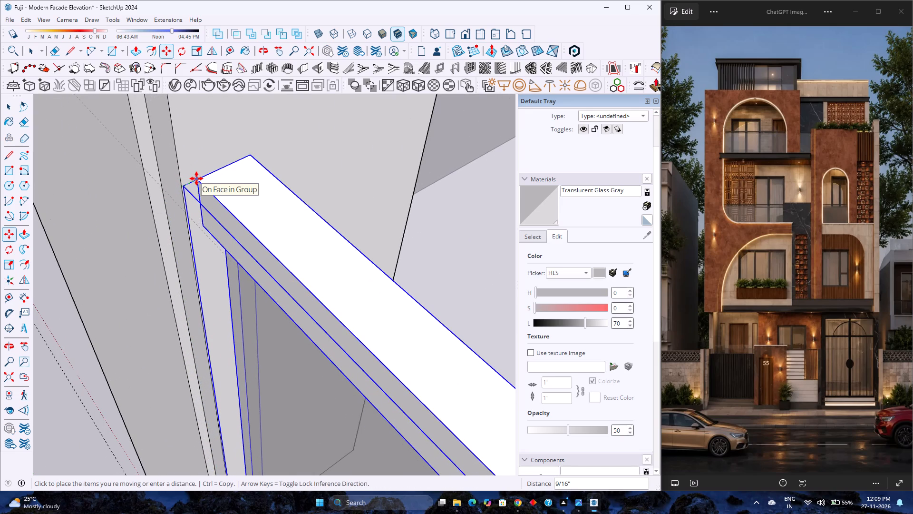
key("1")
key("Return")
scroll(183, 203, "down", 4)
key("space")
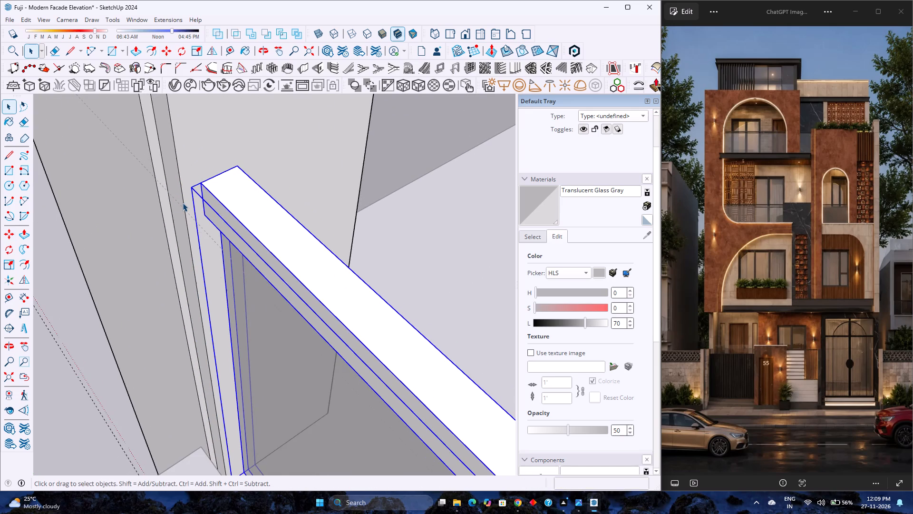
scroll(183, 203, "down", 5)
key("Escape")
Examine the upper balcony railing and the overall front elevation against the reference image.
scroll(183, 203, "down", 13)
middle_click_drag(167, 234, 201, 222)
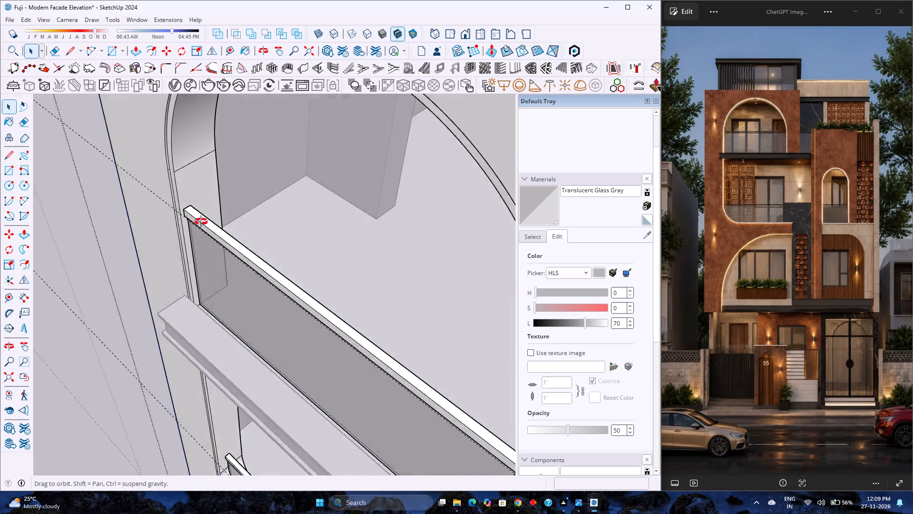
middle_click_drag(201, 222, 284, 170)
scroll(223, 209, "down", 7)
middle_click_drag(247, 222, 186, 245, "shift")
middle_click_drag(194, 247, 289, 187)
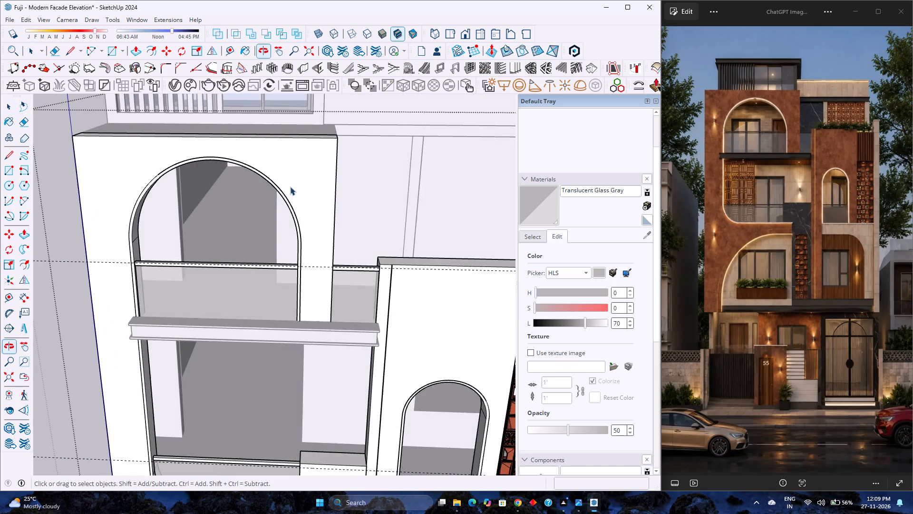
scroll(291, 186, "down", 3)
middle_click_drag(283, 262, 282, 230)
scroll(283, 230, "up", 1)
scroll(283, 227, "down", 6)
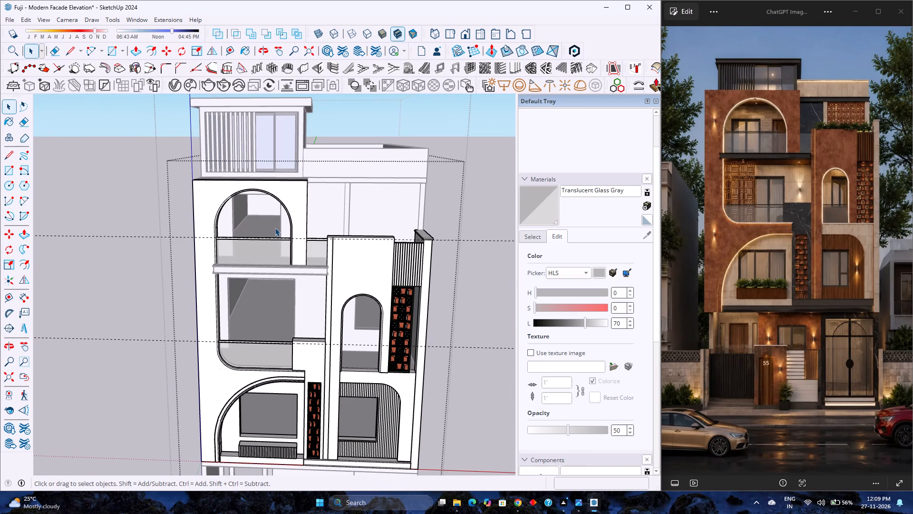
scroll(268, 228, "down", 2)
scroll(267, 228, "up", 1)
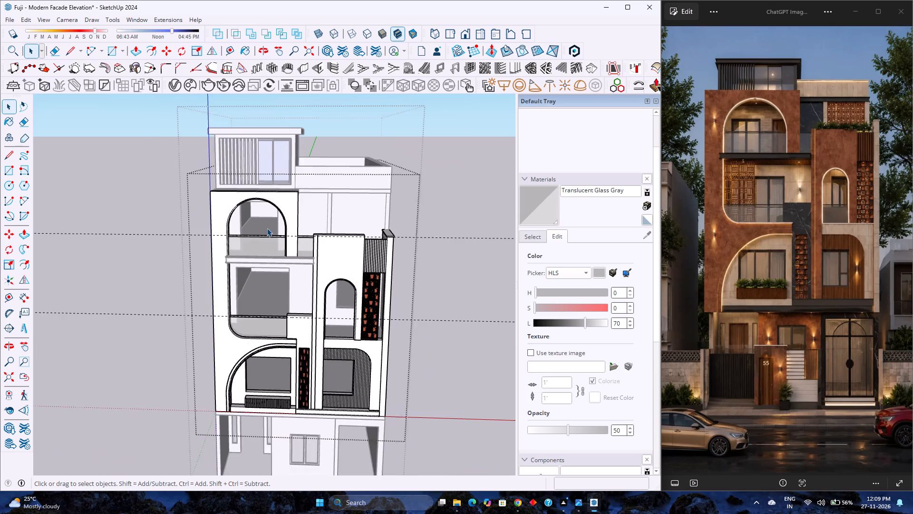
scroll(267, 228, "up", 1)
scroll(267, 228, "down", 5)
scroll(267, 228, "up", 3)
scroll(266, 228, "down", 3)
scroll(265, 228, "up", 3)
scroll(264, 228, "down", 4)
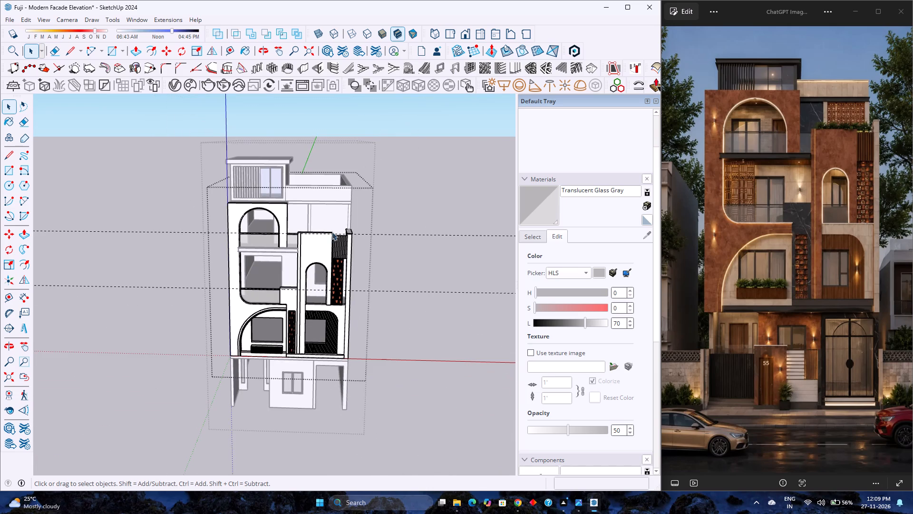
middle_click_drag(344, 276, 328, 218)
middle_click(327, 218)
scroll(294, 262, "up", 3)
scroll(294, 262, "down", 3)
scroll(294, 262, "up", 3)
scroll(294, 262, "down", 4)
scroll(294, 262, "up", 4)
scroll(294, 262, "down", 3)
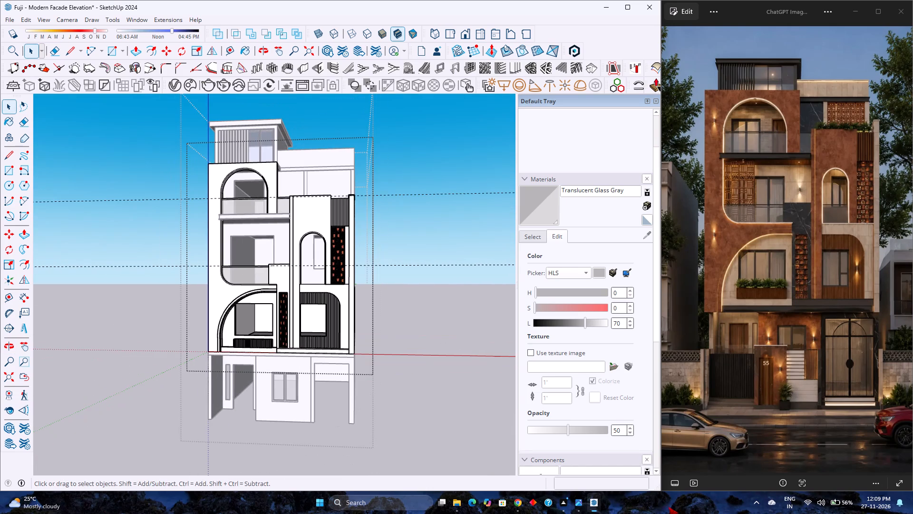